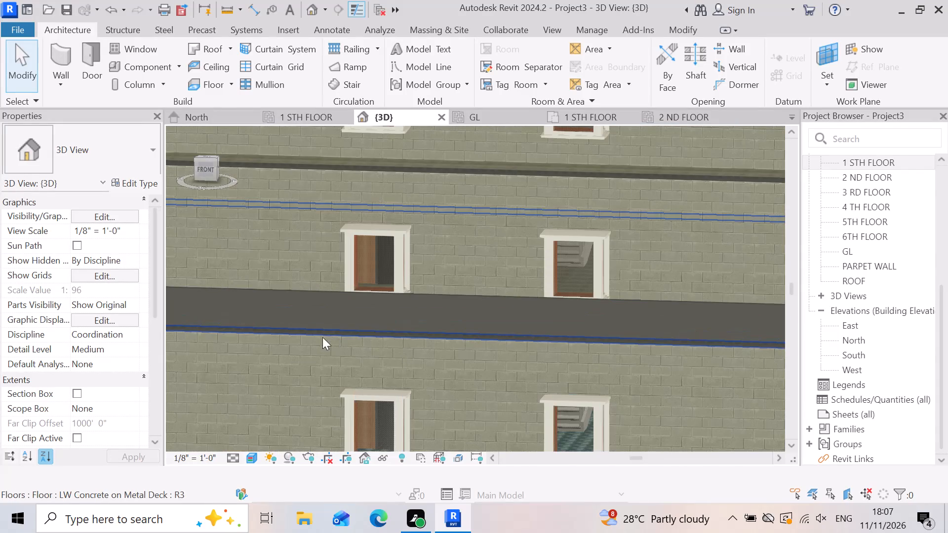
Review the low first-floor wall along the front facade and up close at the slab edge and corner.
scroll(634, 334, down, 3)
scroll(414, 335, up, 3)
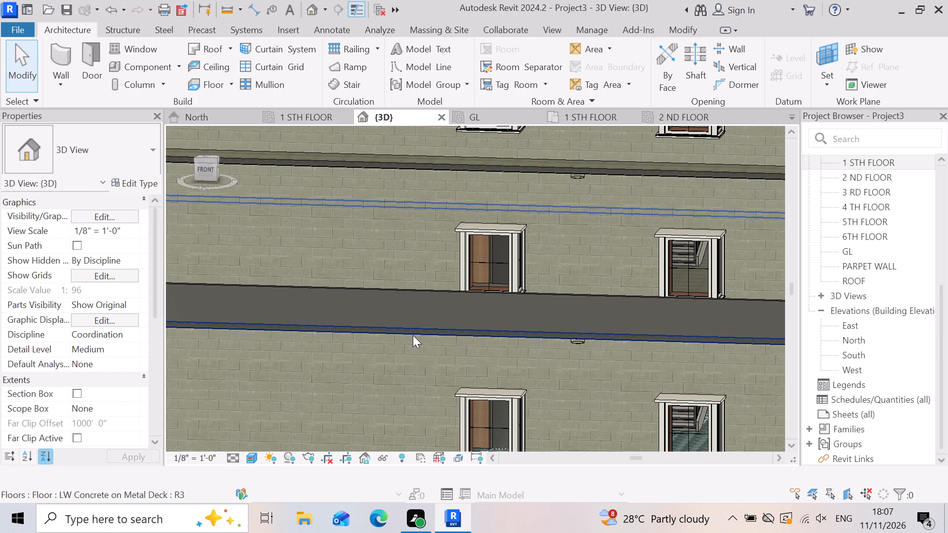
scroll(605, 235, down, 5)
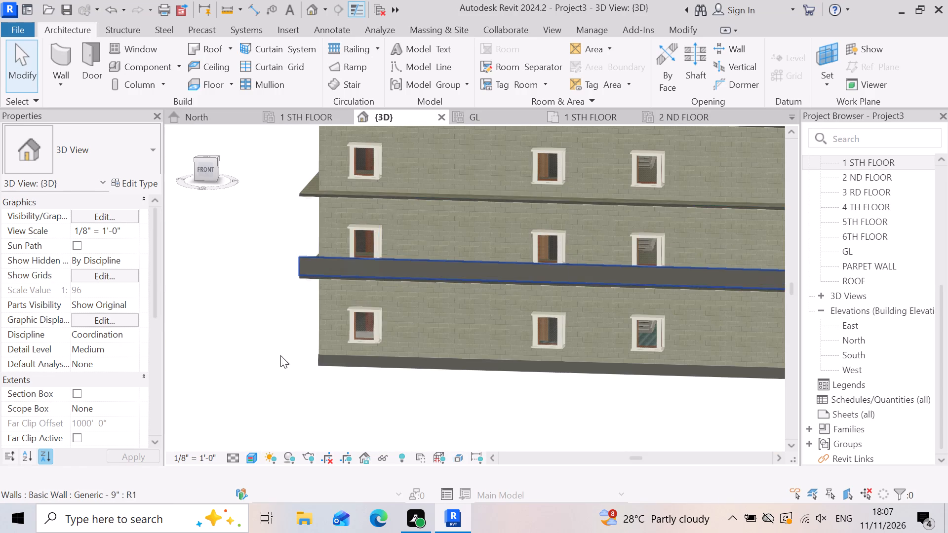
scroll(405, 347, up, 8)
scroll(300, 374, down, 6)
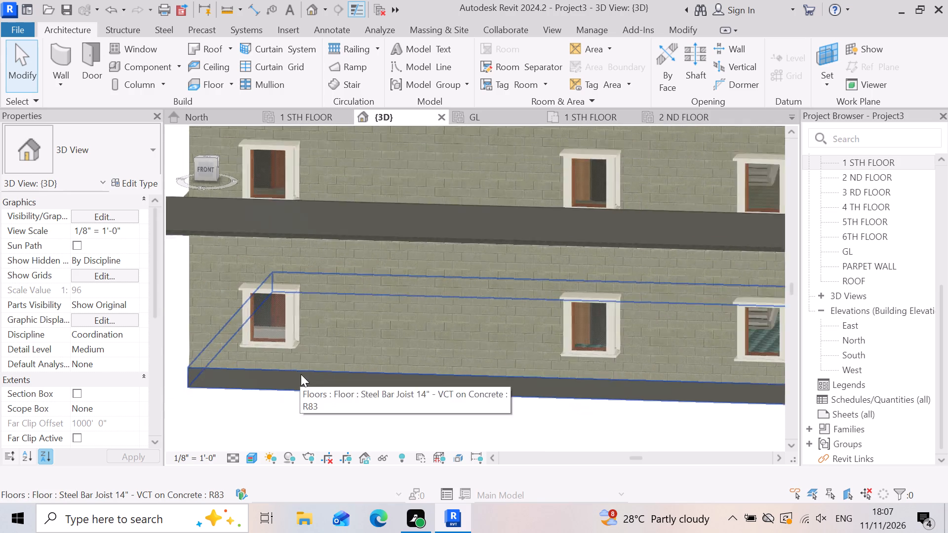
scroll(301, 374, down, 1)
scroll(377, 408, up, 3)
scroll(519, 352, down, 3)
scroll(277, 408, down, 2)
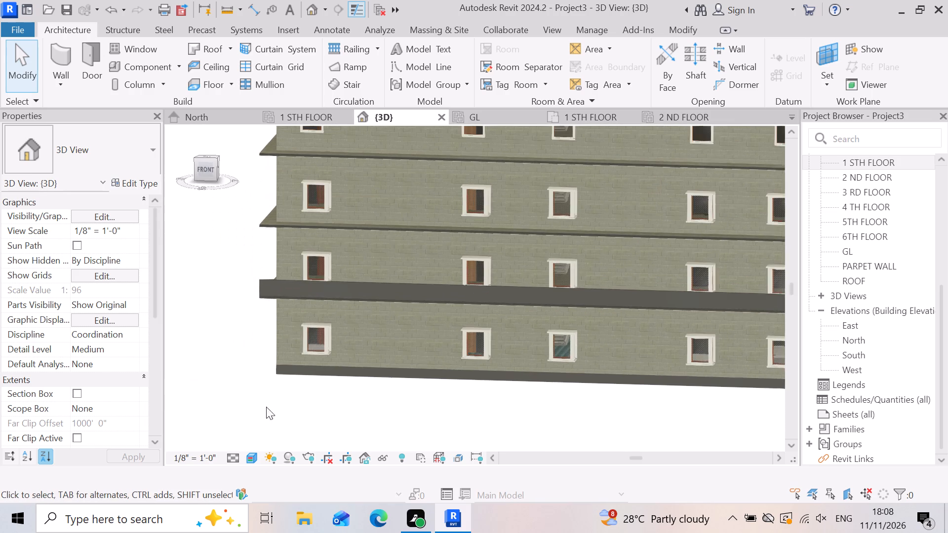
scroll(243, 292, up, 14)
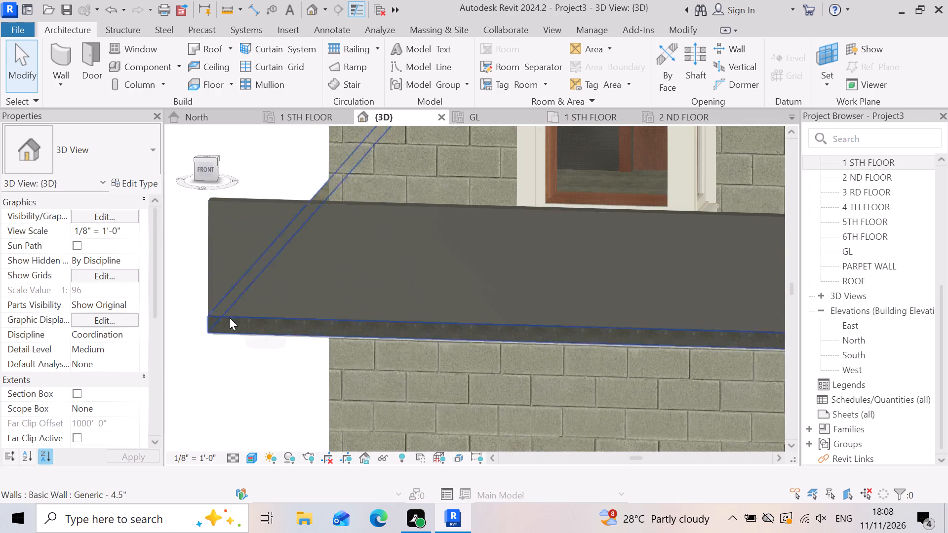
scroll(174, 317, down, 3)
scroll(450, 332, up, 8)
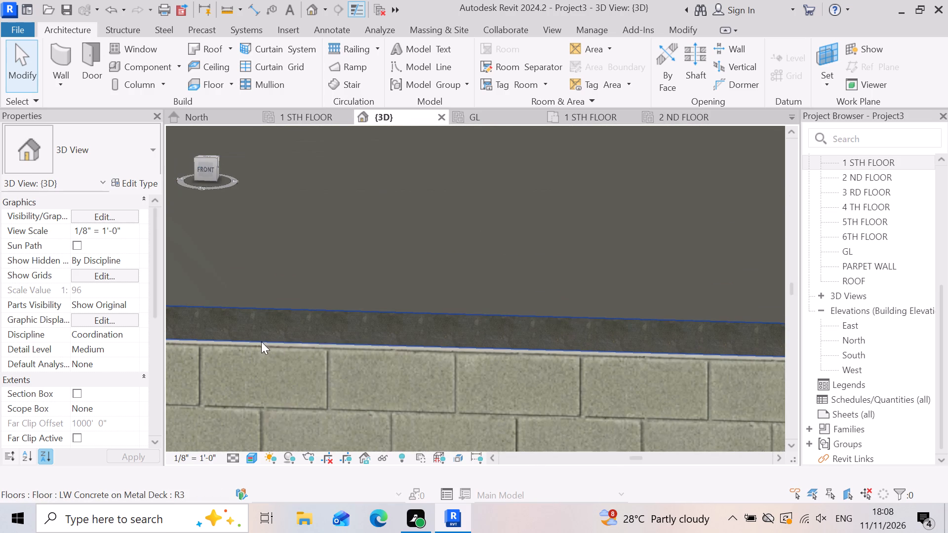
scroll(391, 294, up, 3)
scroll(398, 325, down, 7)
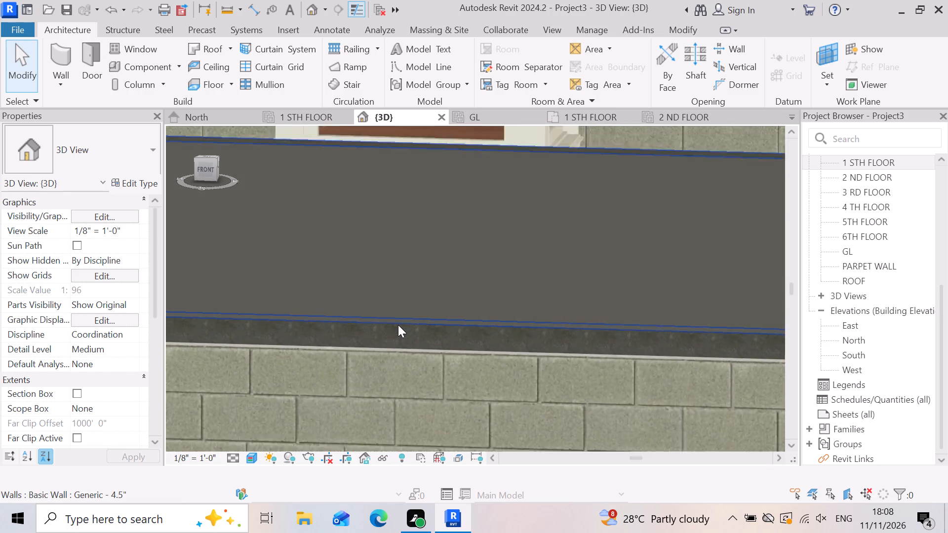
scroll(398, 325, down, 4)
scroll(499, 301, up, 3)
Delete the low Generic - 4.5" wall along the first-floor slab's front edge after checking how it sits on the slab.
click(495, 302)
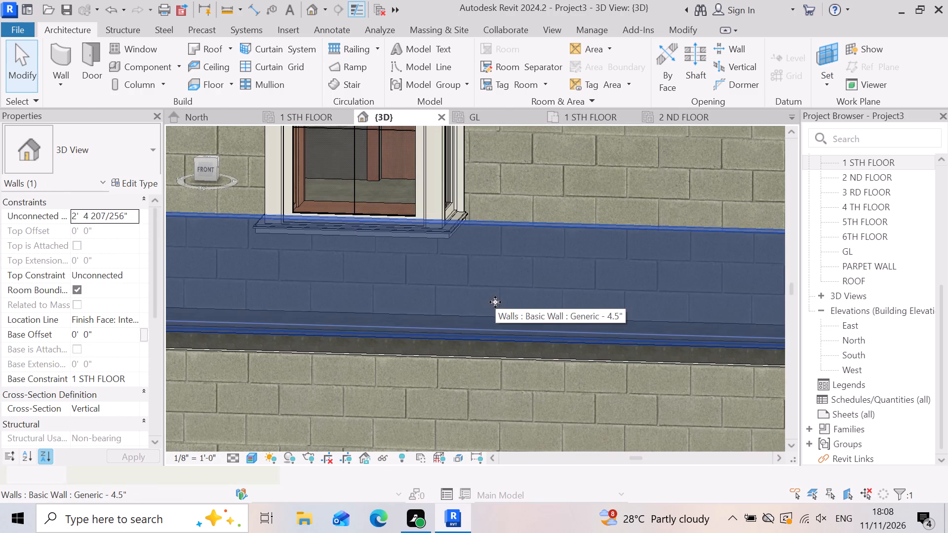
scroll(473, 289, down, 3)
scroll(480, 282, up, 2)
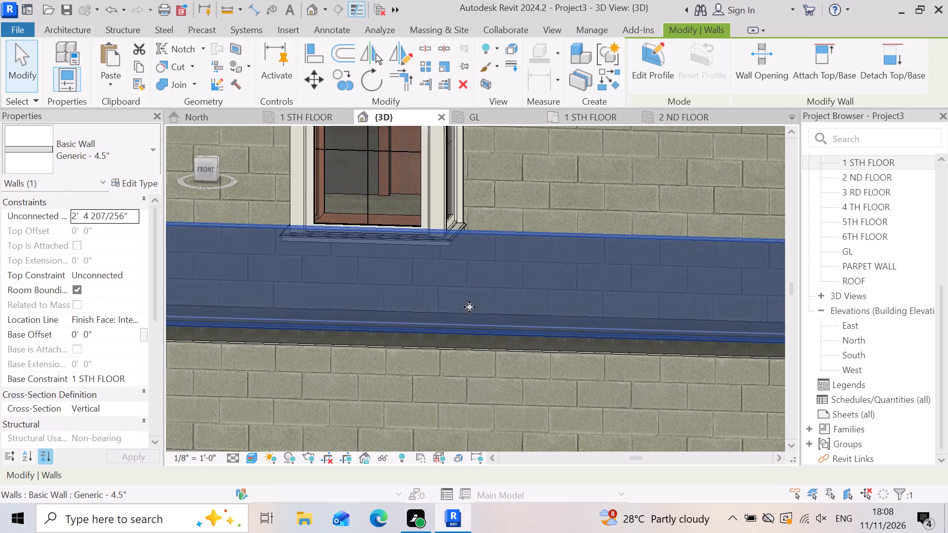
scroll(465, 310, up, 4)
scroll(483, 279, down, 7)
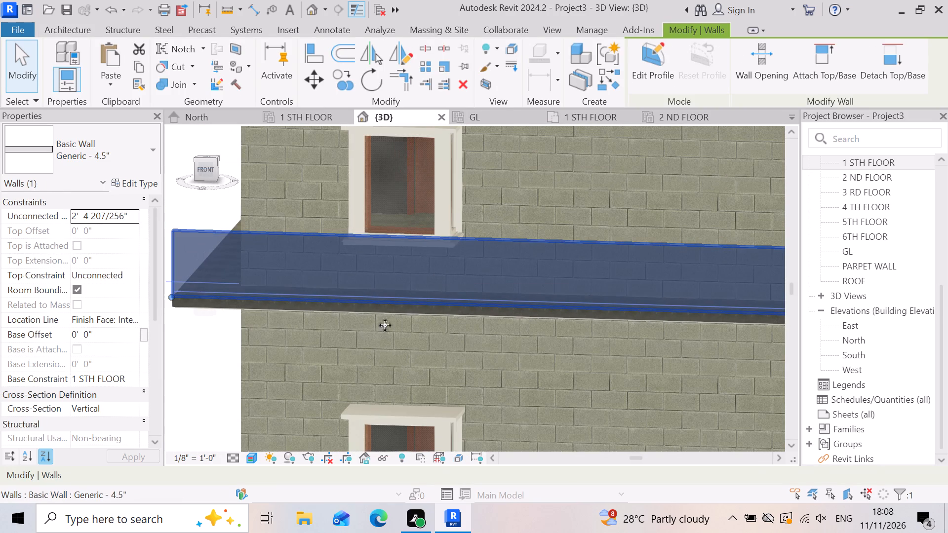
scroll(360, 347, up, 2)
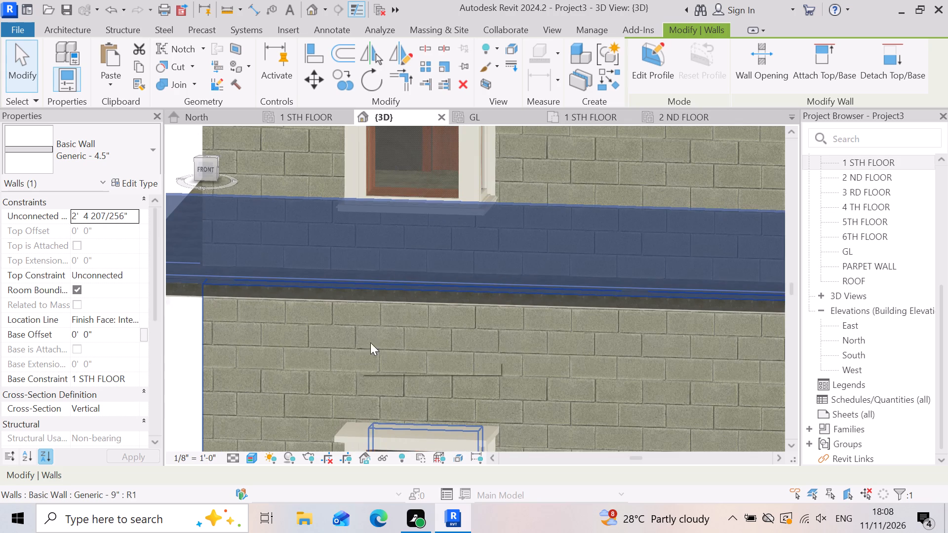
scroll(459, 329, down, 1)
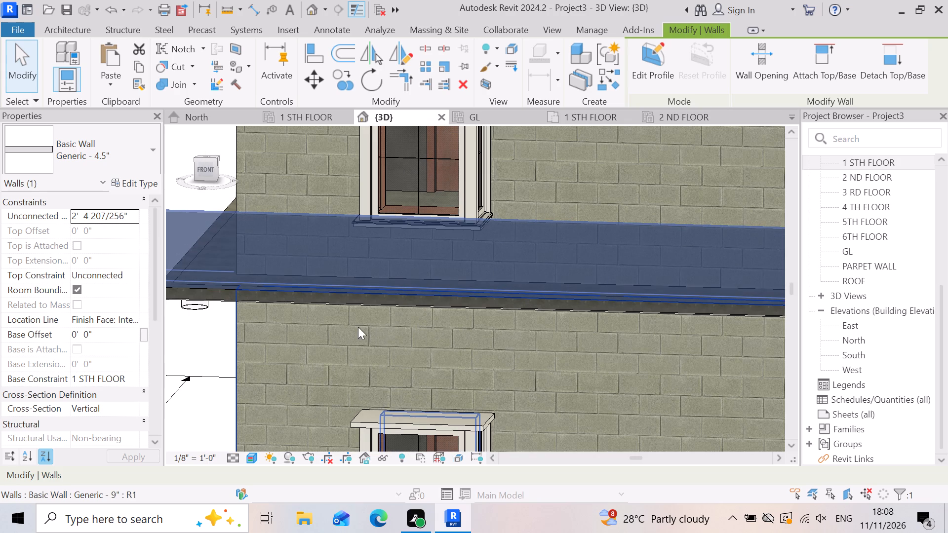
scroll(380, 305, down, 7)
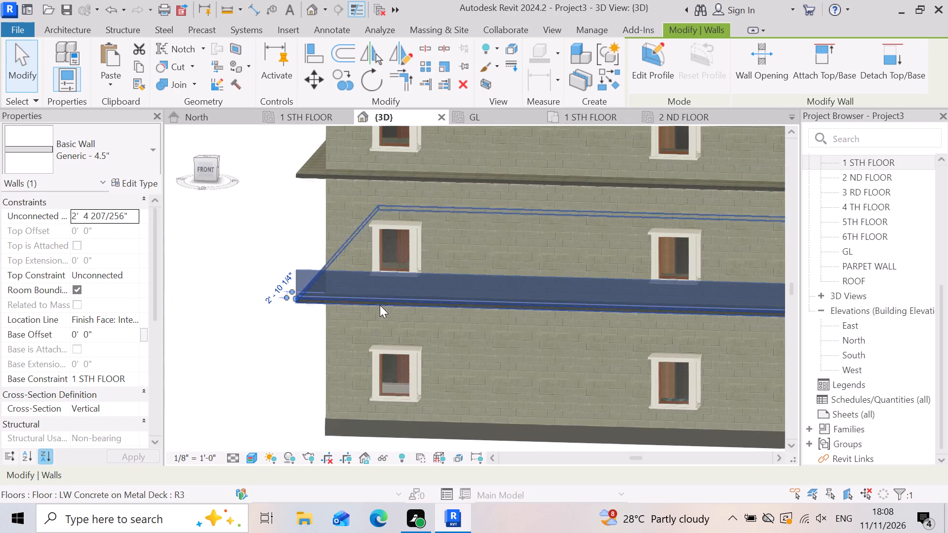
scroll(455, 338, up, 2)
scroll(323, 345, up, 2)
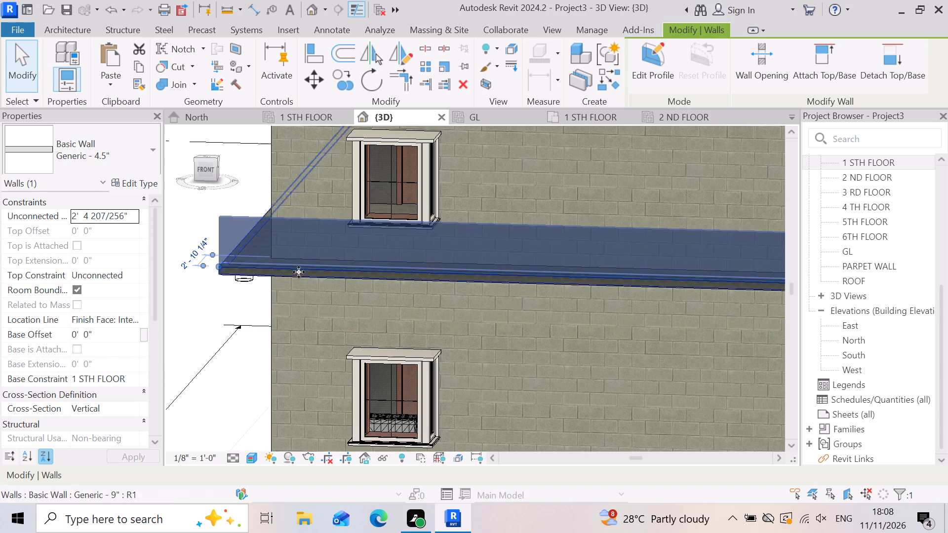
scroll(304, 270, up, 3)
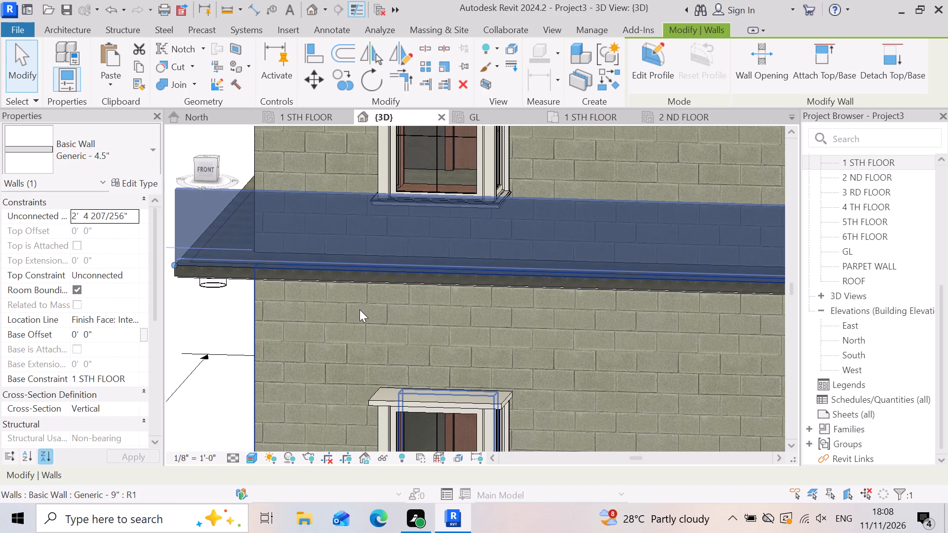
scroll(384, 276, up, 2)
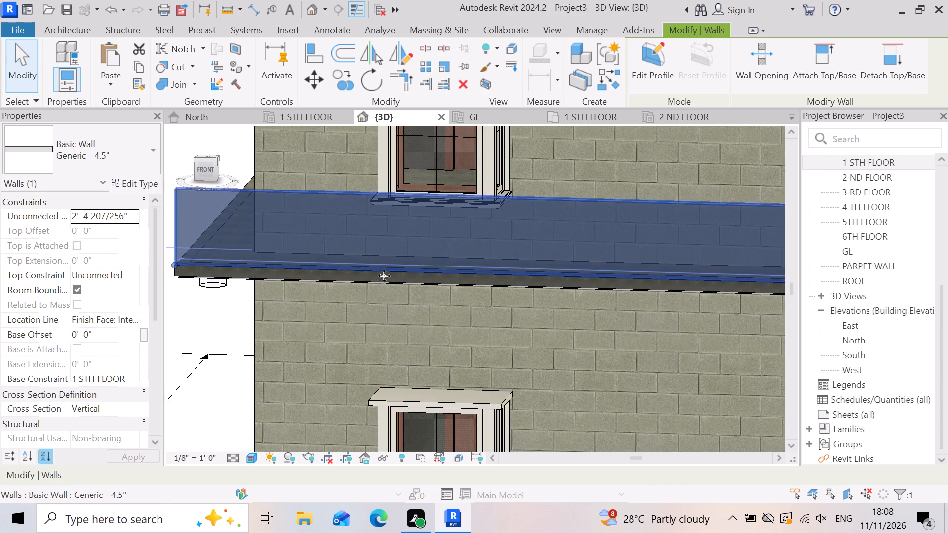
scroll(384, 276, up, 3)
scroll(384, 276, down, 13)
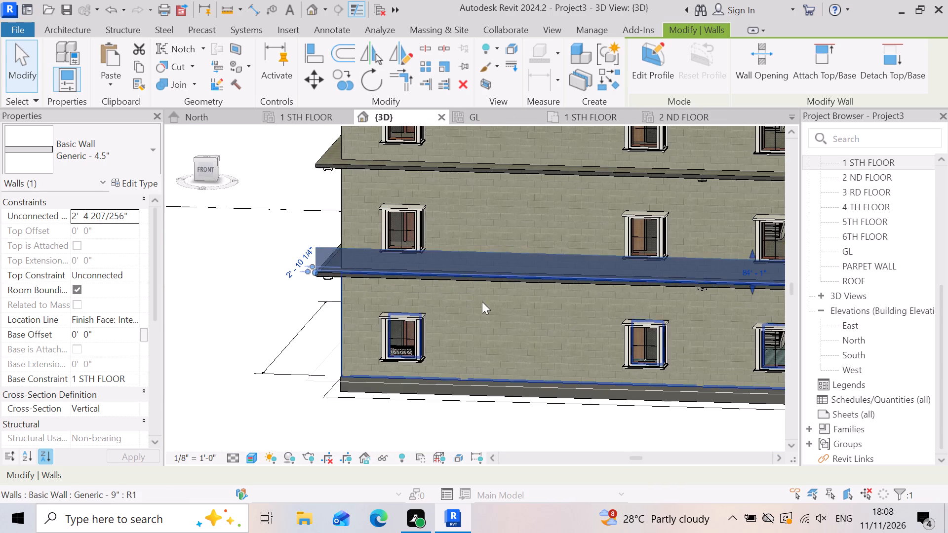
scroll(375, 310, down, 2)
click(544, 283)
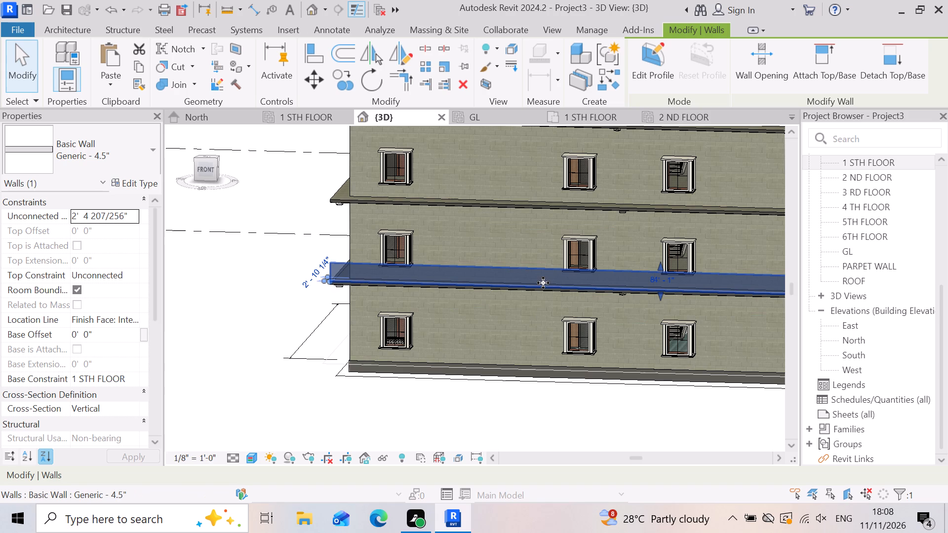
key(Delete)
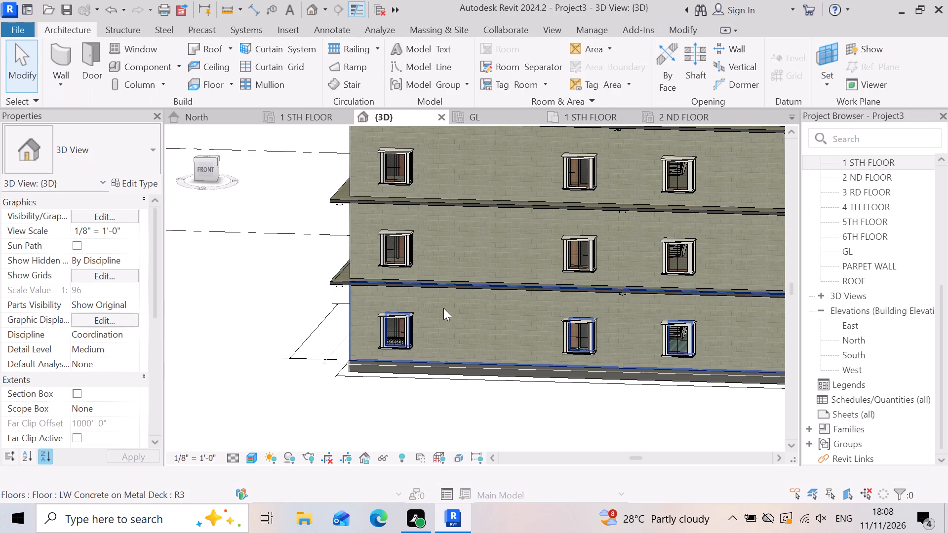
Open the first-floor LW Concrete on Metal Deck slab's boundary for editing and delete its front edge line in the 1 STH FLOOR ceiling plan.
scroll(372, 290, up, 11)
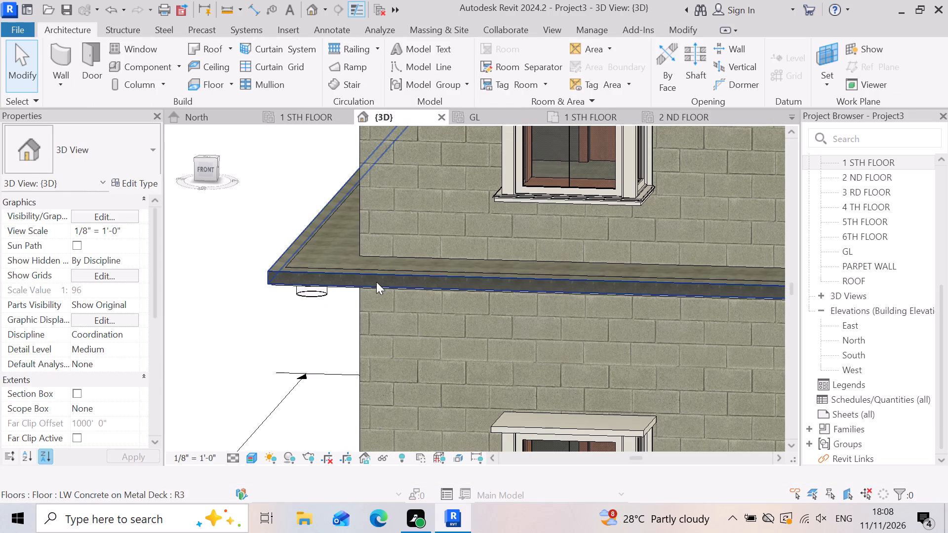
click(376, 282)
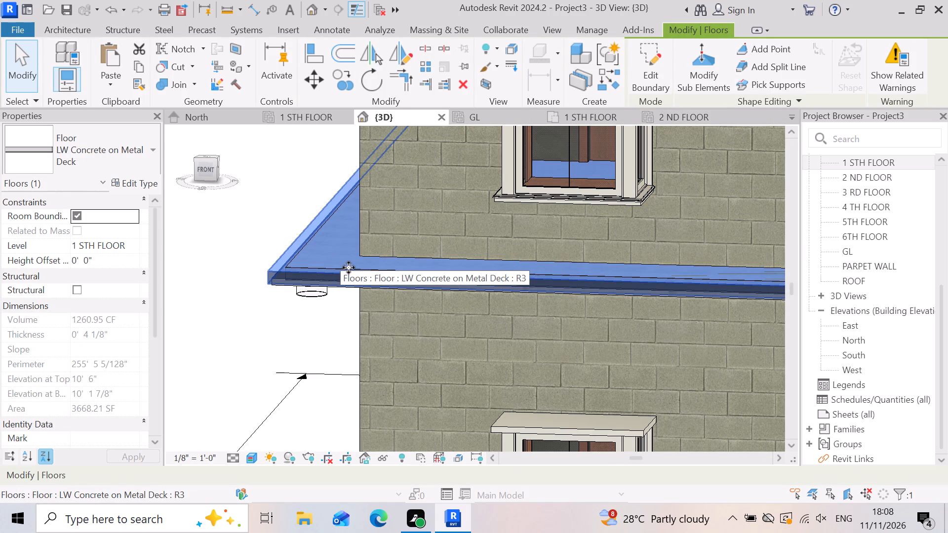
click(650, 70)
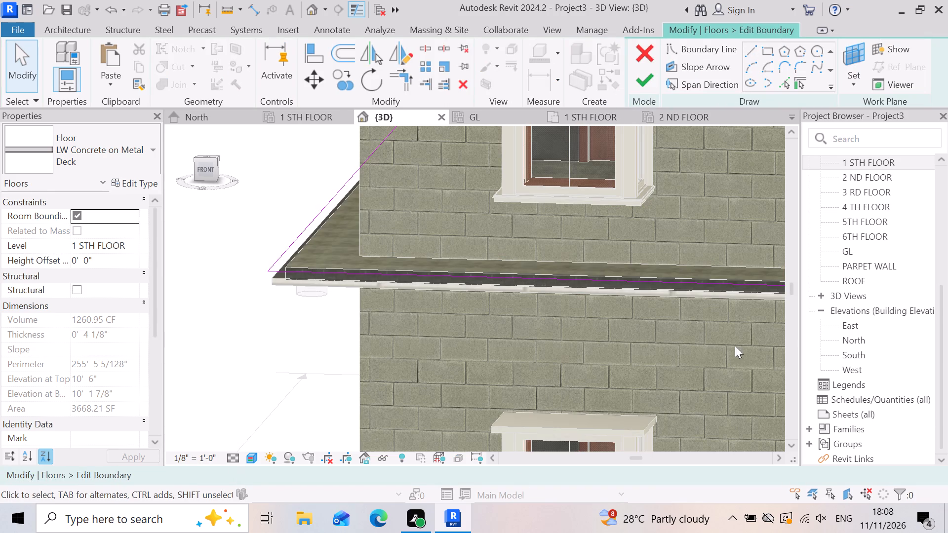
double_click(902, 165)
scroll(622, 371, down, 7)
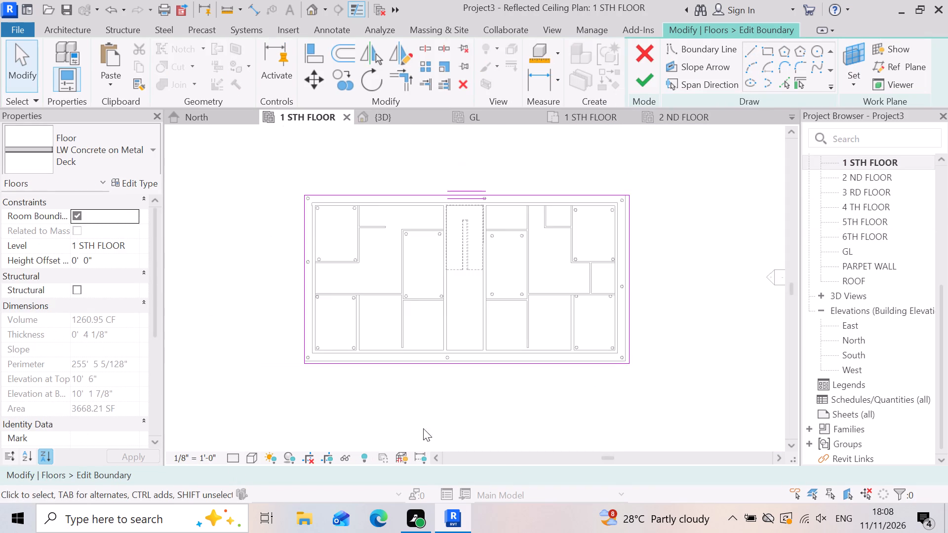
scroll(318, 424, up, 15)
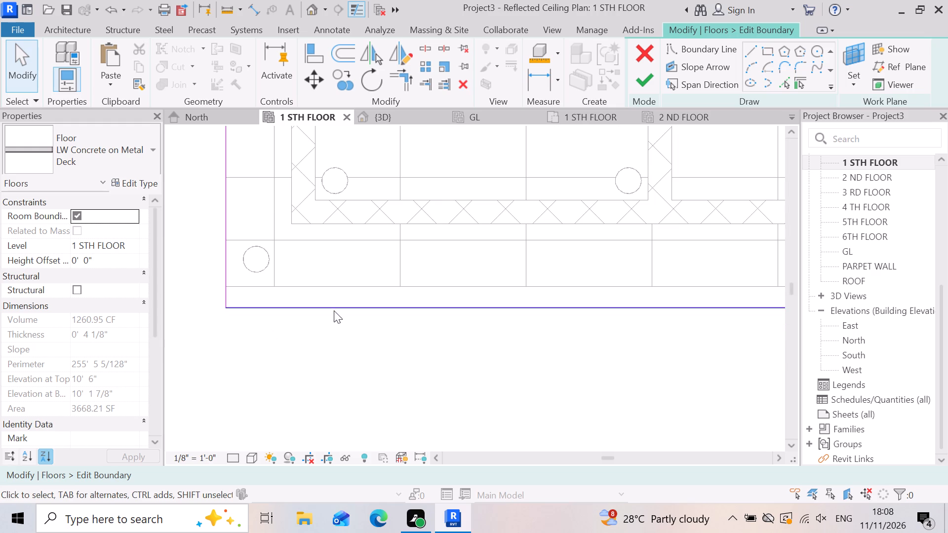
click(338, 309)
scroll(393, 345, down, 6)
scroll(300, 358, down, 4)
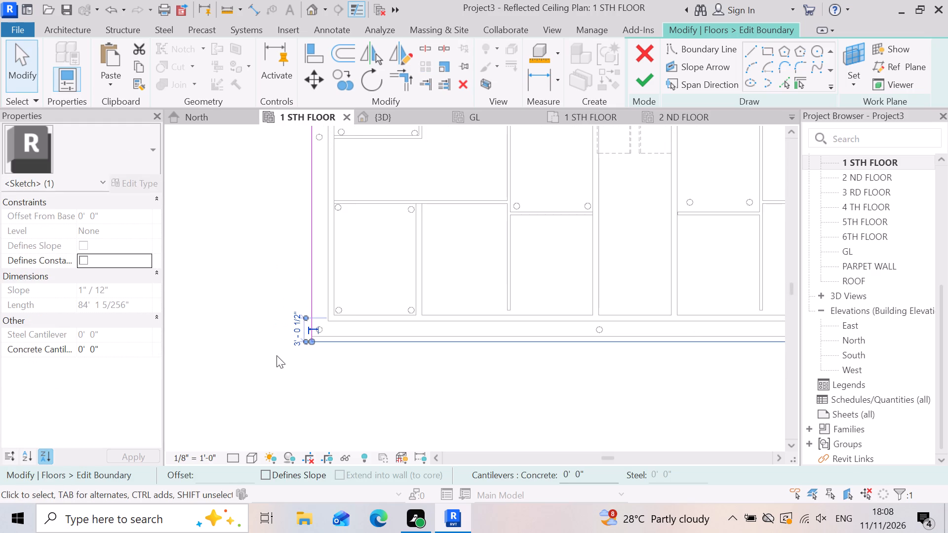
scroll(265, 356, down, 6)
scroll(308, 366, up, 3)
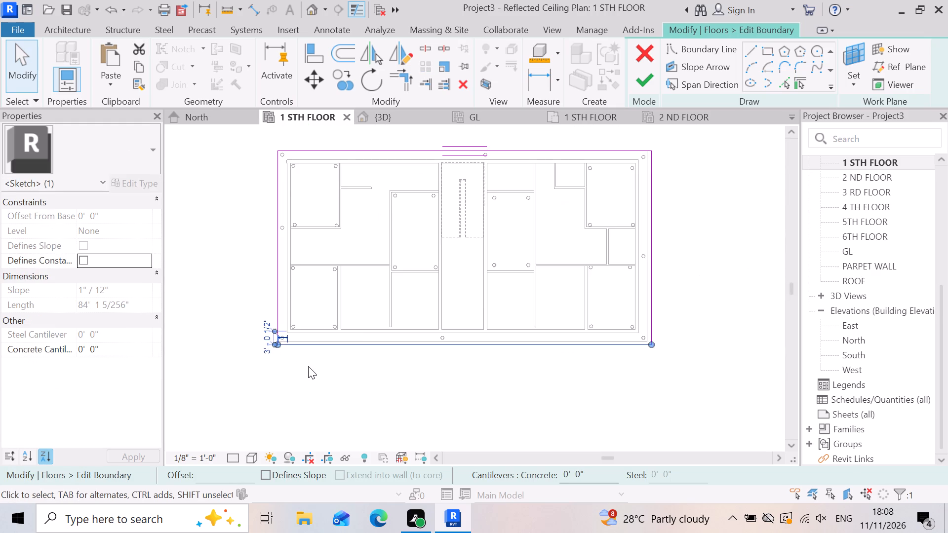
scroll(342, 366, up, 3)
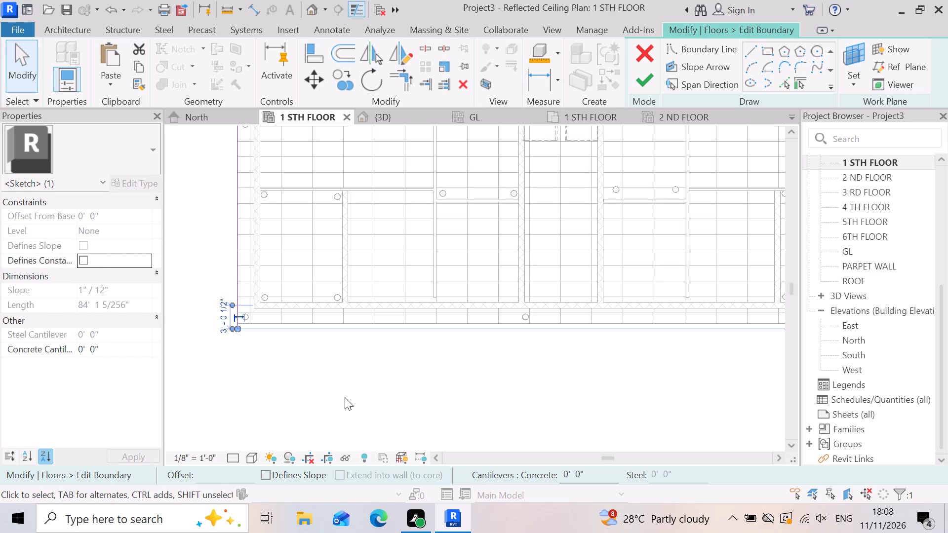
key(Delete)
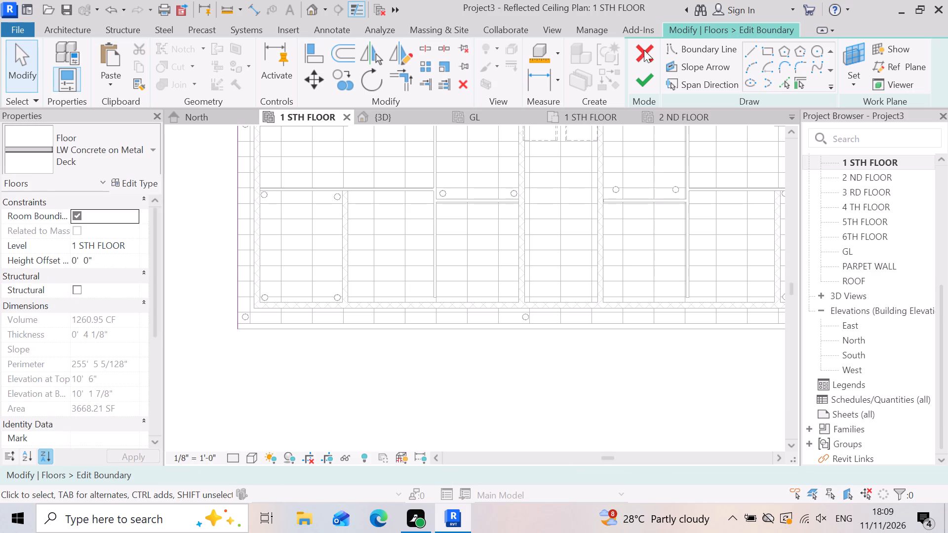
Draw a boundary line about 9'-7" along the front edge from the slab's corner, and step it inward about 8" to the ceiling edge.
click(755, 52)
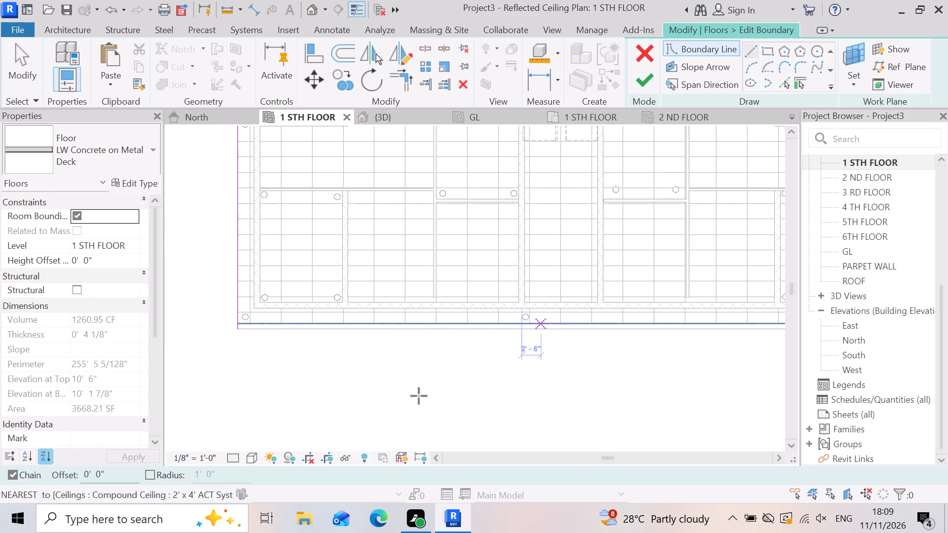
scroll(237, 363, up, 6)
scroll(238, 306, up, 5)
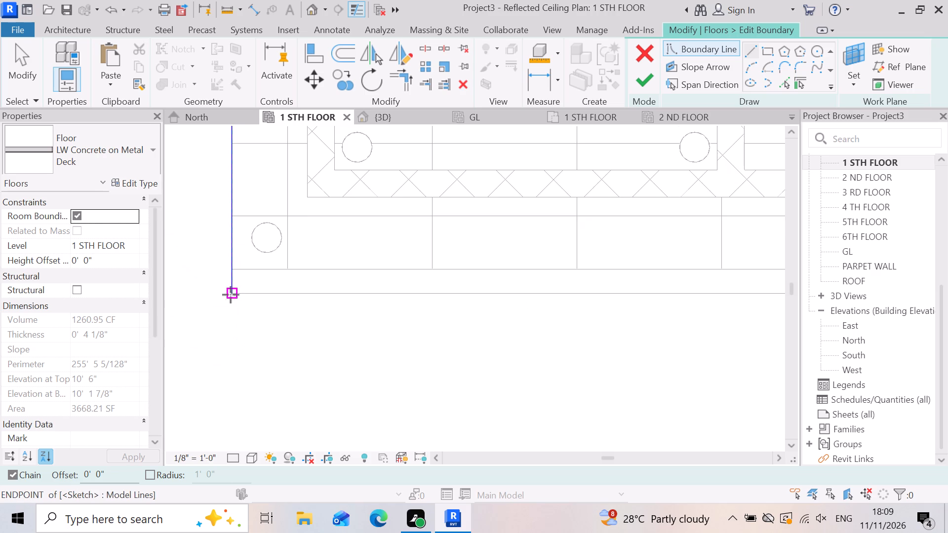
click(234, 294)
scroll(224, 303, down, 4)
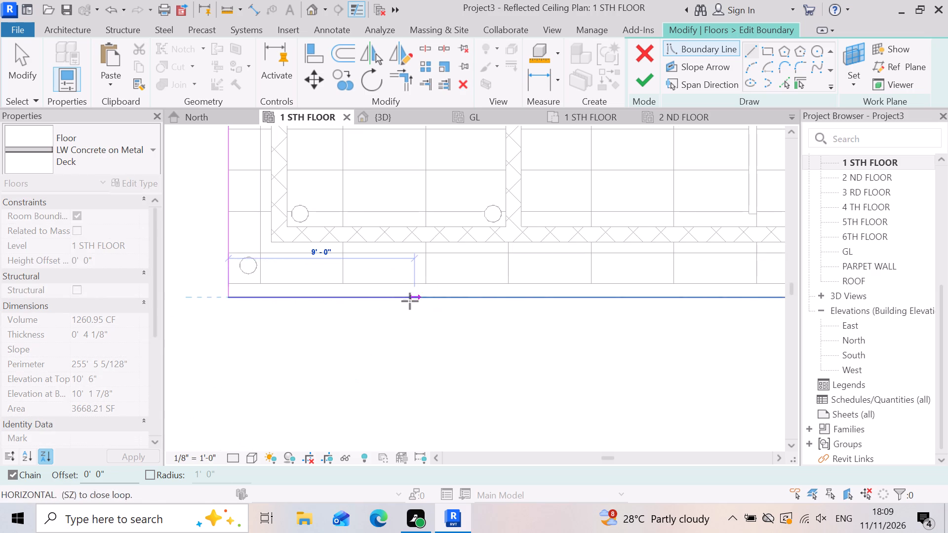
scroll(405, 300, up, 2)
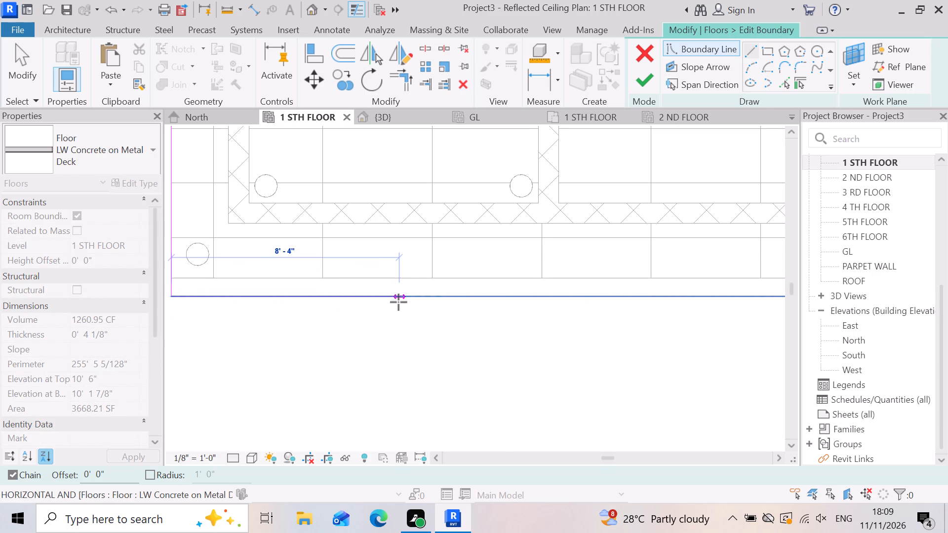
click(434, 304)
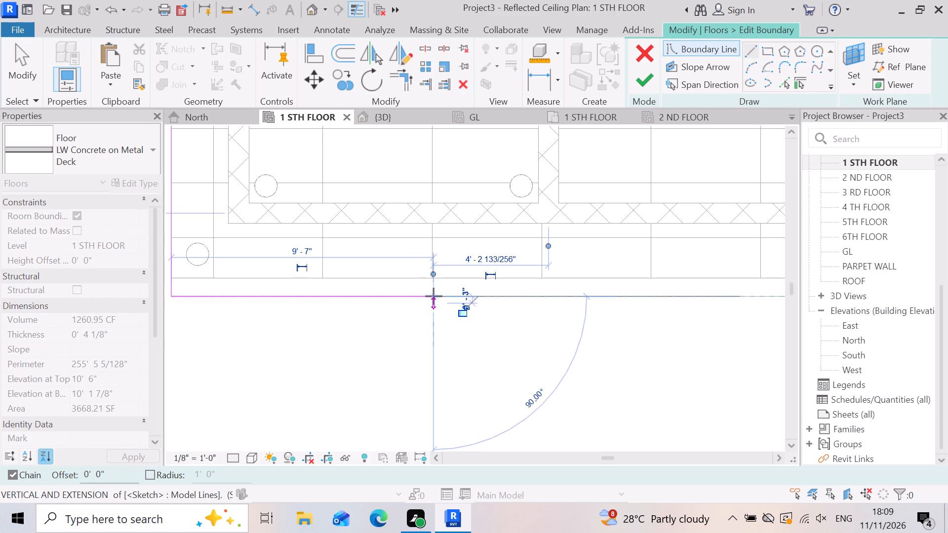
scroll(432, 277, up, 8)
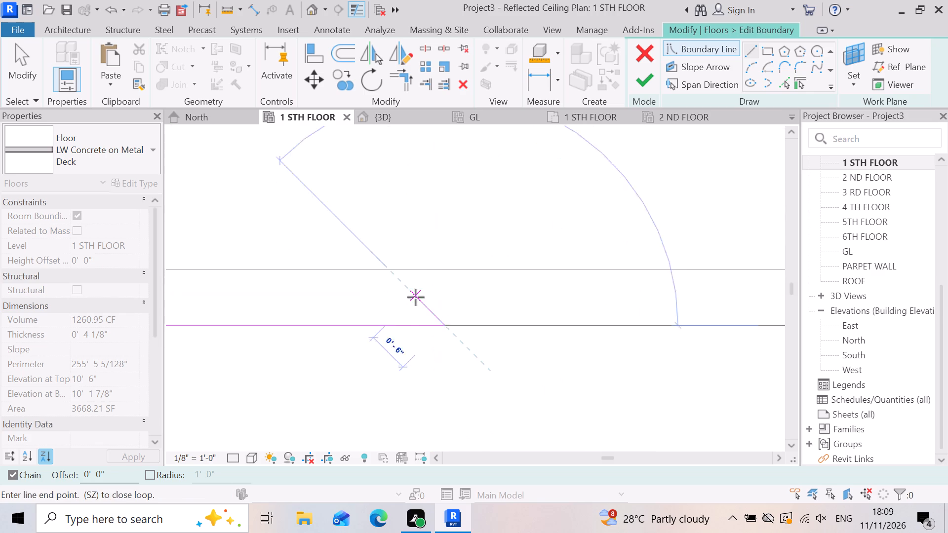
click(441, 272)
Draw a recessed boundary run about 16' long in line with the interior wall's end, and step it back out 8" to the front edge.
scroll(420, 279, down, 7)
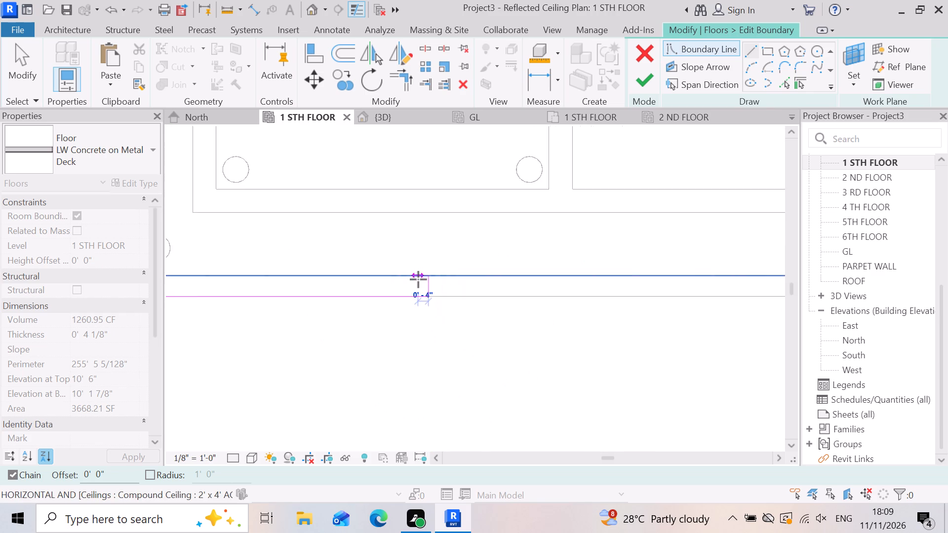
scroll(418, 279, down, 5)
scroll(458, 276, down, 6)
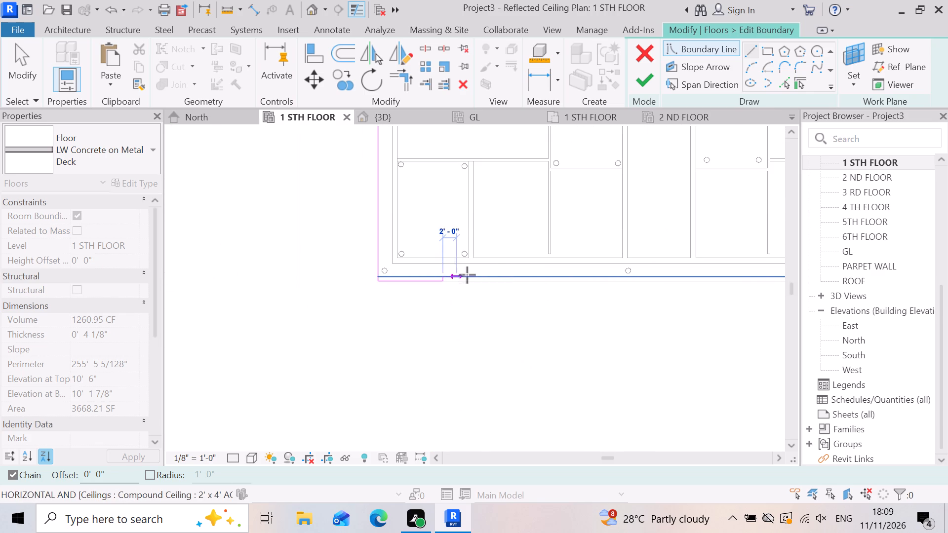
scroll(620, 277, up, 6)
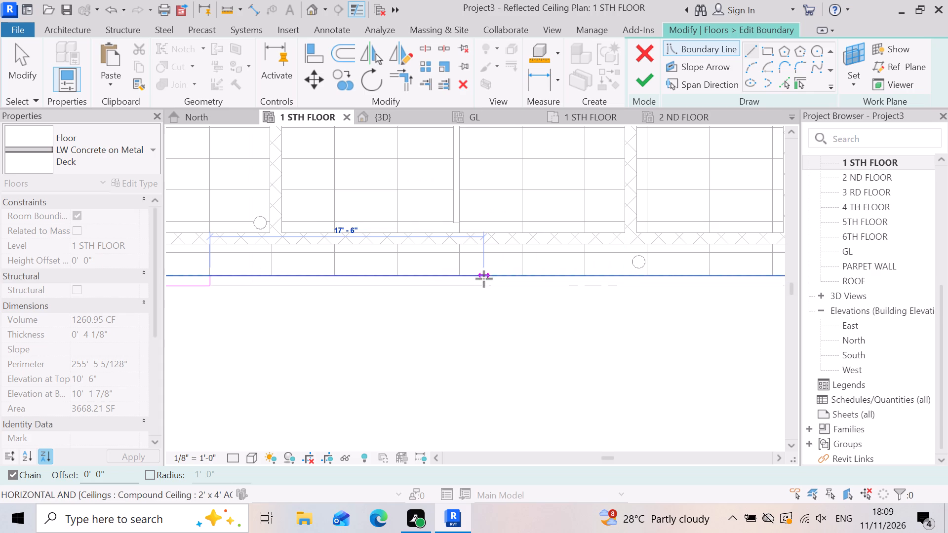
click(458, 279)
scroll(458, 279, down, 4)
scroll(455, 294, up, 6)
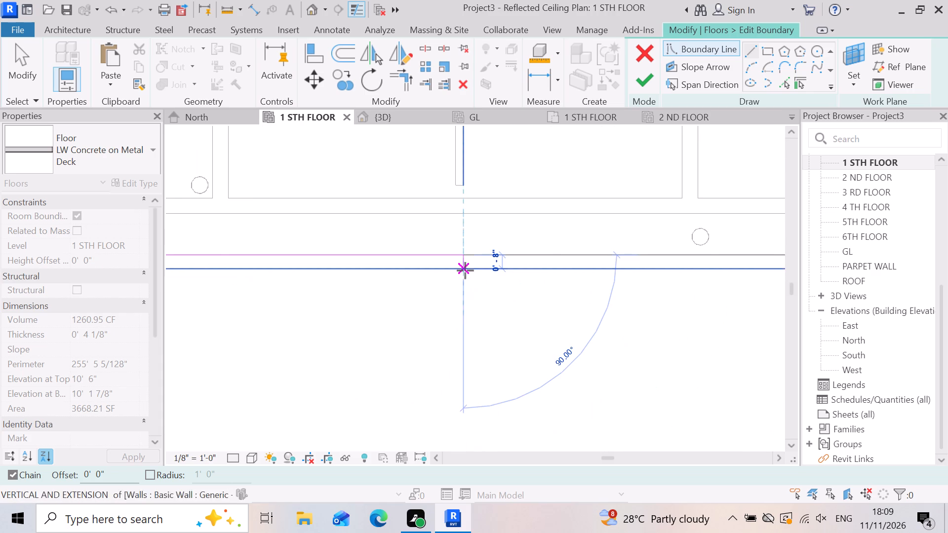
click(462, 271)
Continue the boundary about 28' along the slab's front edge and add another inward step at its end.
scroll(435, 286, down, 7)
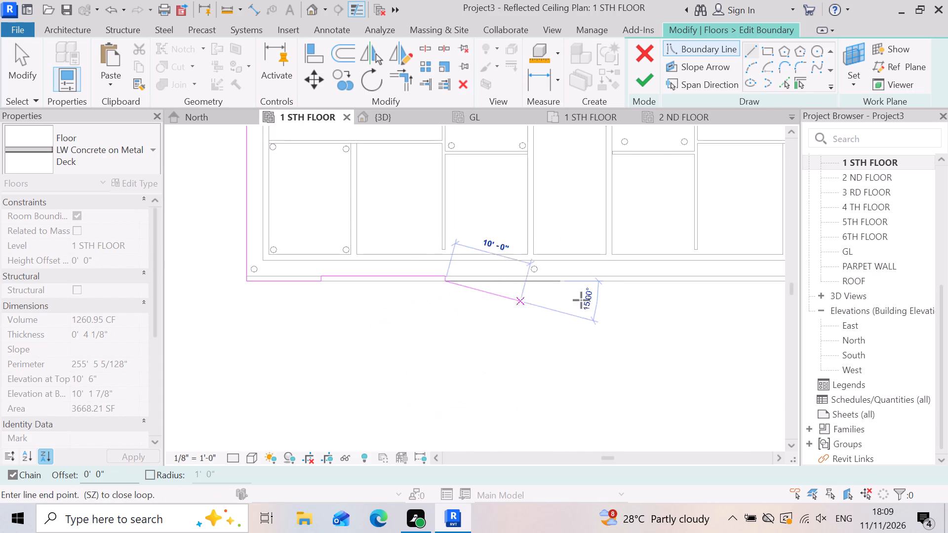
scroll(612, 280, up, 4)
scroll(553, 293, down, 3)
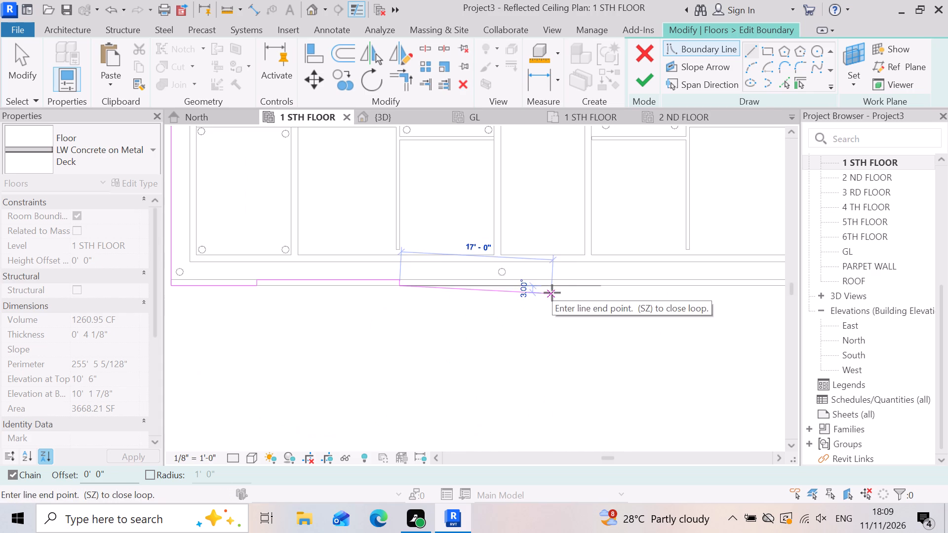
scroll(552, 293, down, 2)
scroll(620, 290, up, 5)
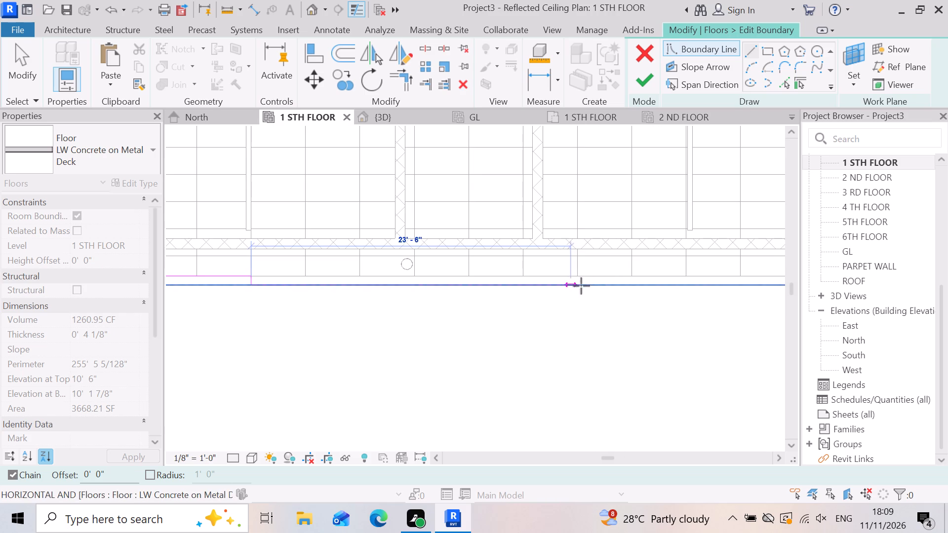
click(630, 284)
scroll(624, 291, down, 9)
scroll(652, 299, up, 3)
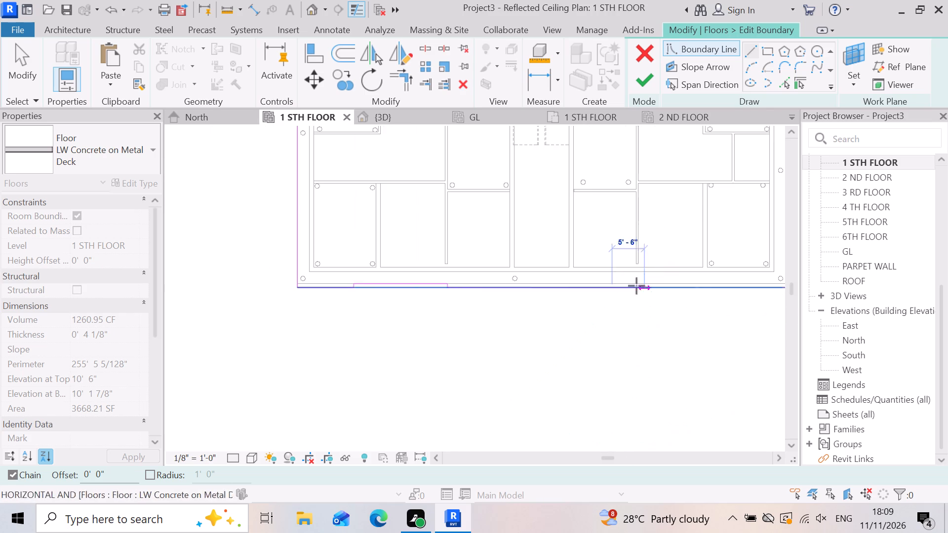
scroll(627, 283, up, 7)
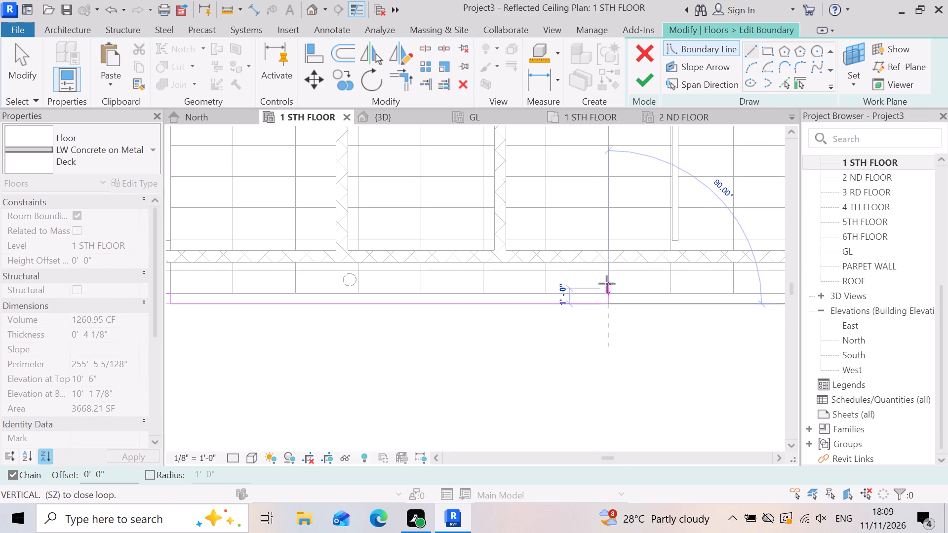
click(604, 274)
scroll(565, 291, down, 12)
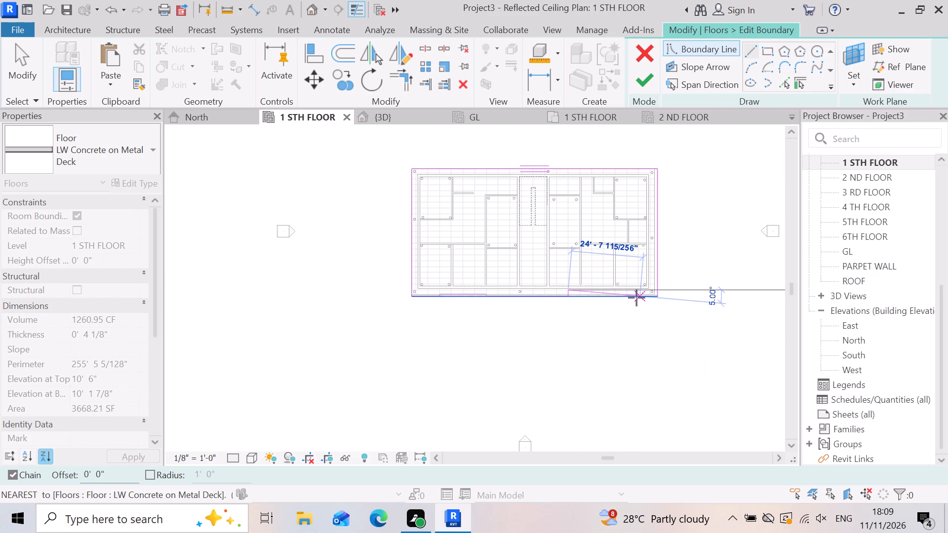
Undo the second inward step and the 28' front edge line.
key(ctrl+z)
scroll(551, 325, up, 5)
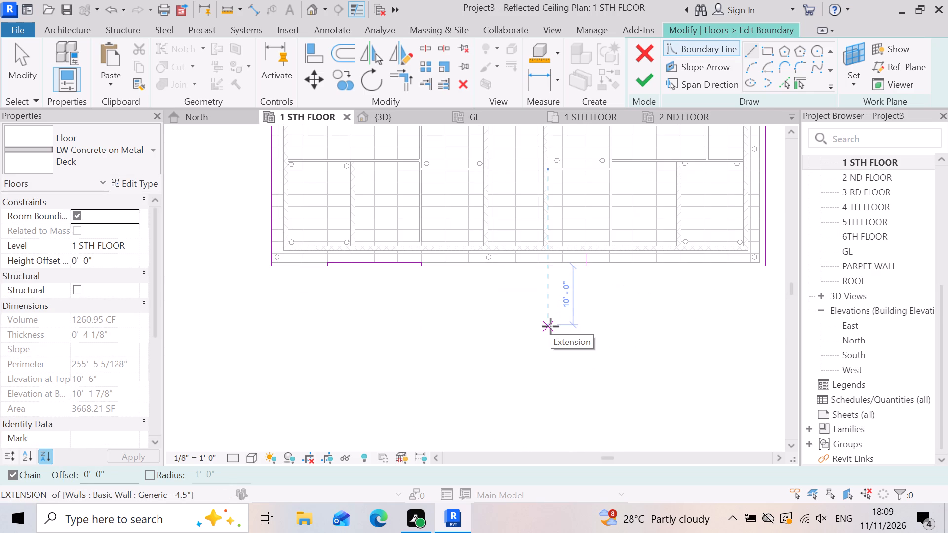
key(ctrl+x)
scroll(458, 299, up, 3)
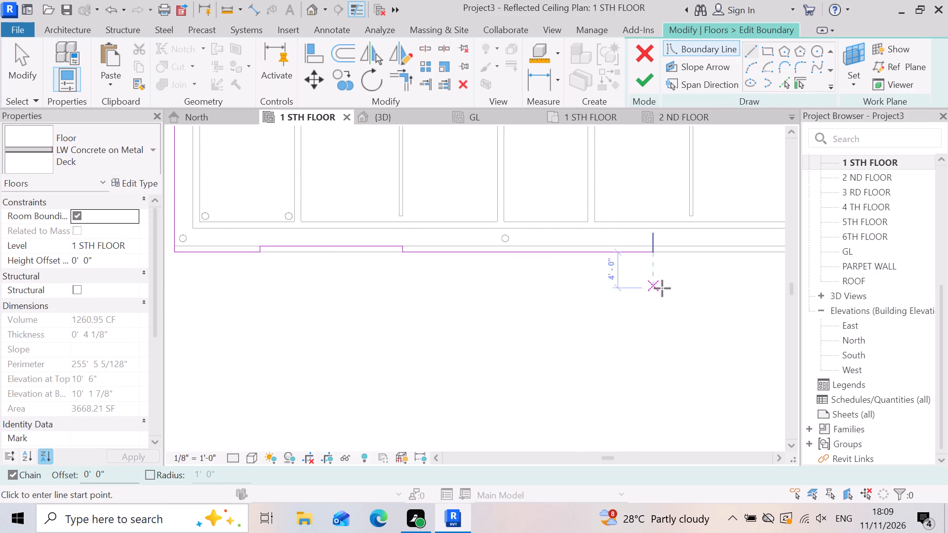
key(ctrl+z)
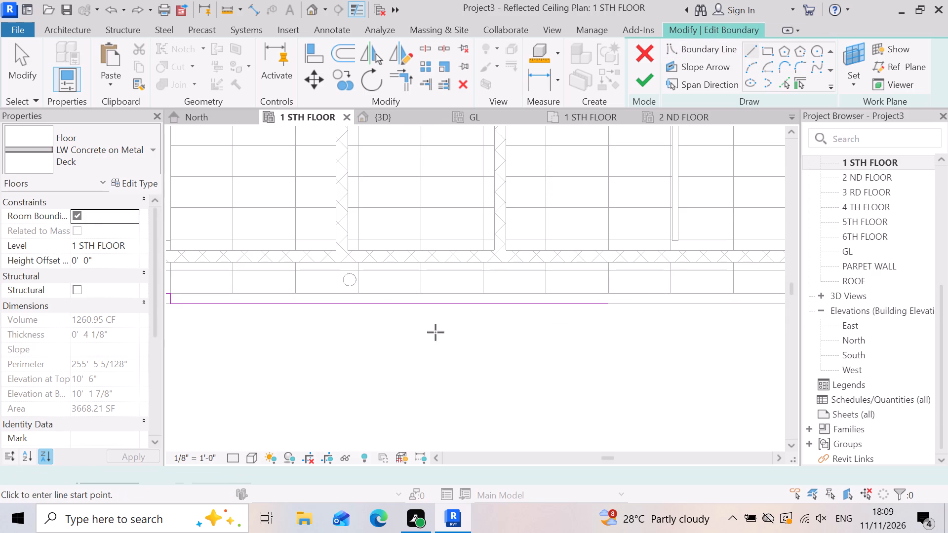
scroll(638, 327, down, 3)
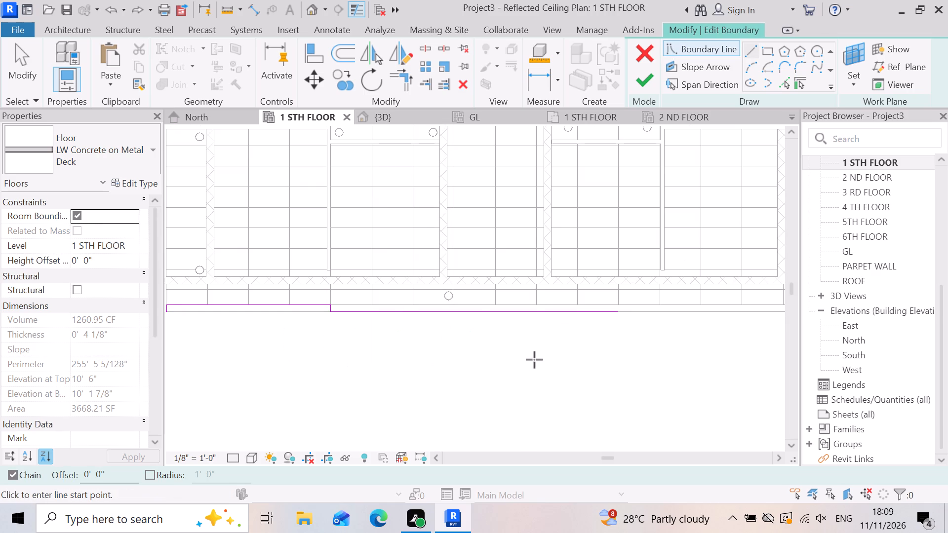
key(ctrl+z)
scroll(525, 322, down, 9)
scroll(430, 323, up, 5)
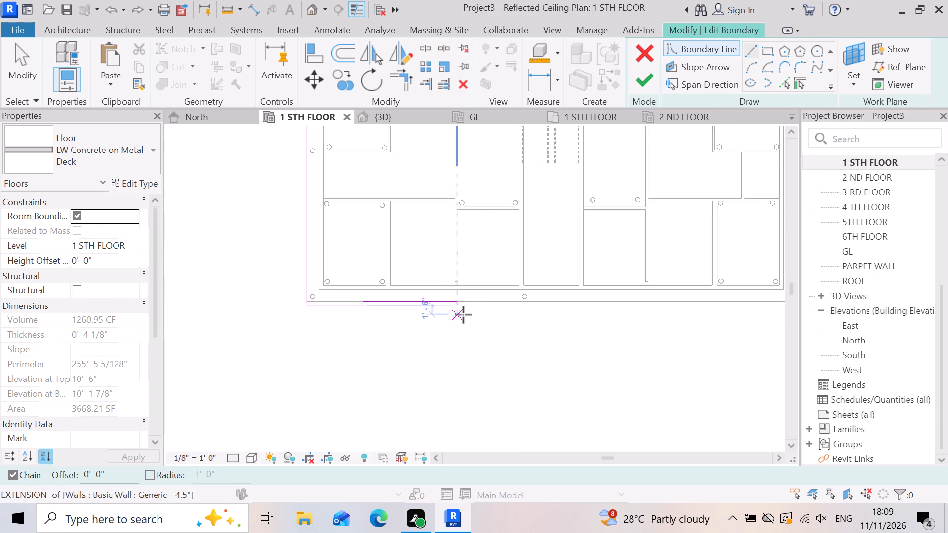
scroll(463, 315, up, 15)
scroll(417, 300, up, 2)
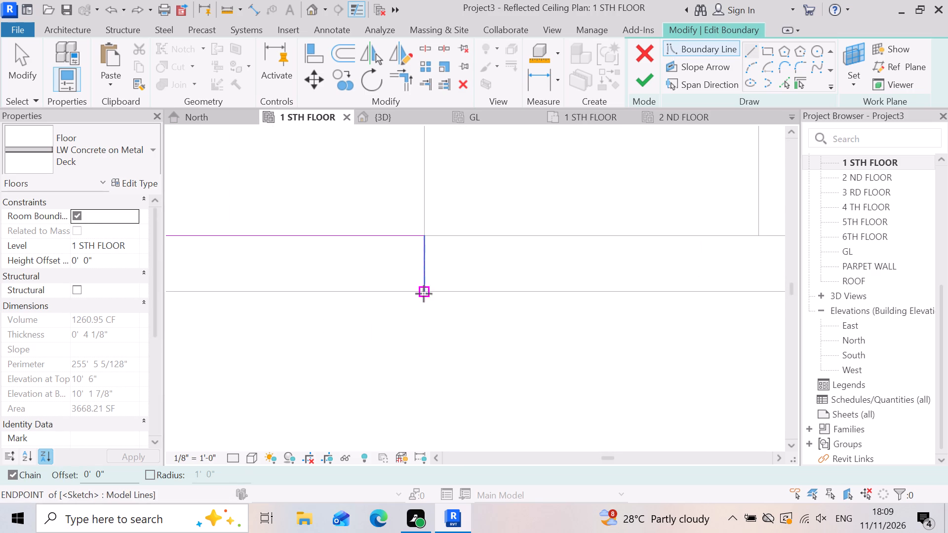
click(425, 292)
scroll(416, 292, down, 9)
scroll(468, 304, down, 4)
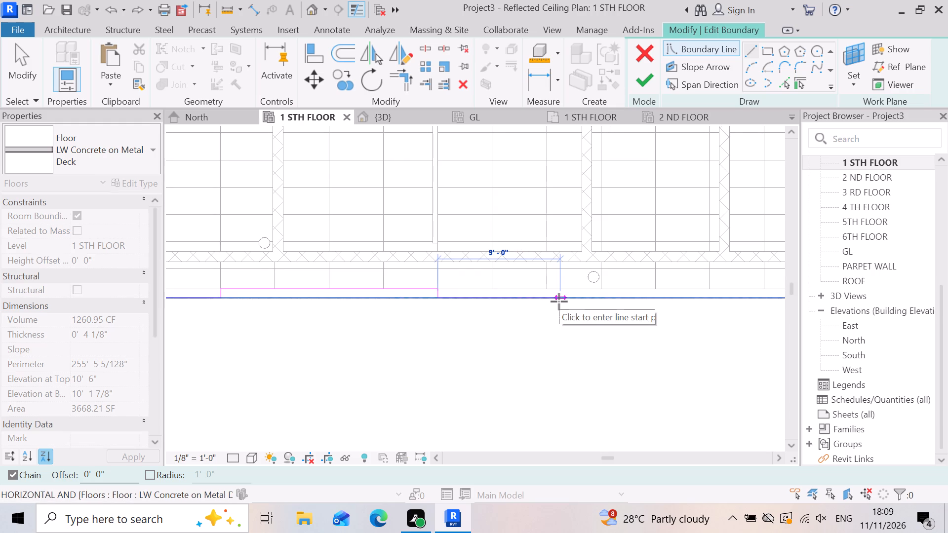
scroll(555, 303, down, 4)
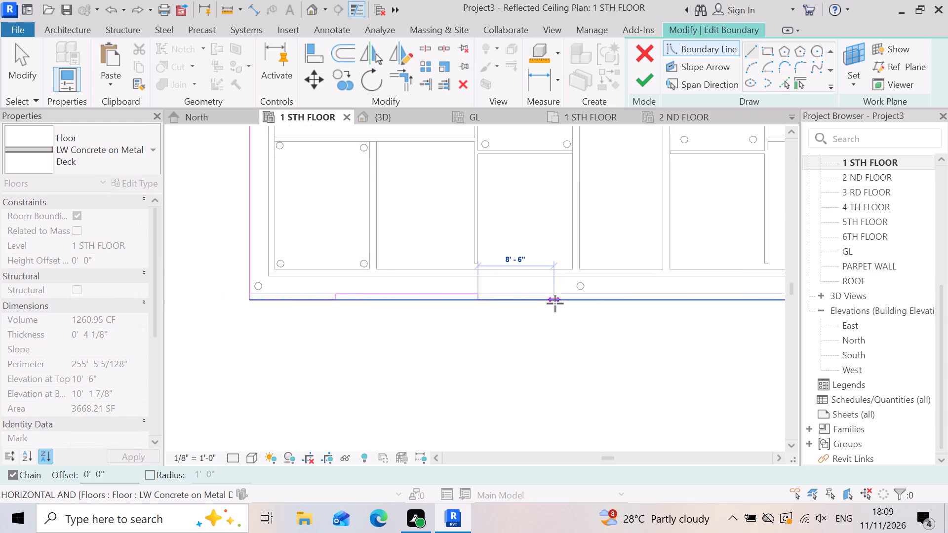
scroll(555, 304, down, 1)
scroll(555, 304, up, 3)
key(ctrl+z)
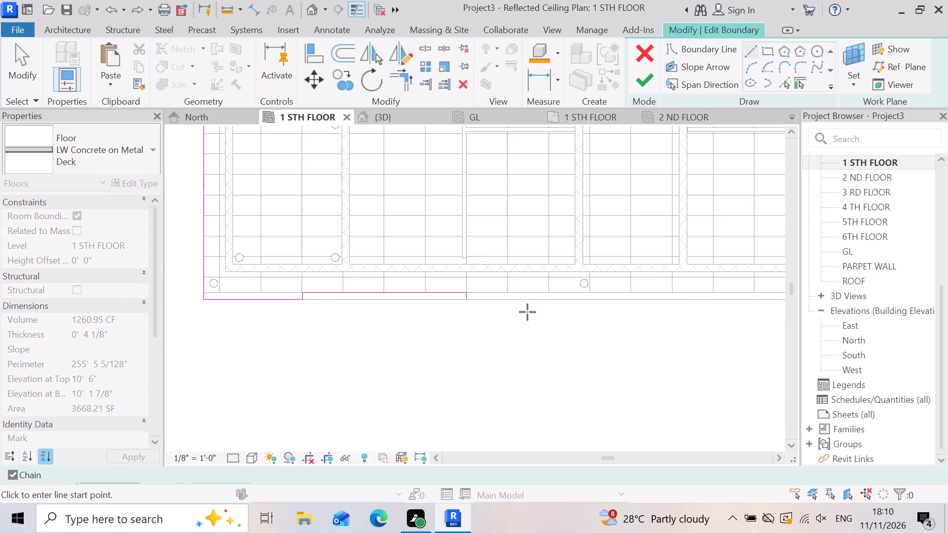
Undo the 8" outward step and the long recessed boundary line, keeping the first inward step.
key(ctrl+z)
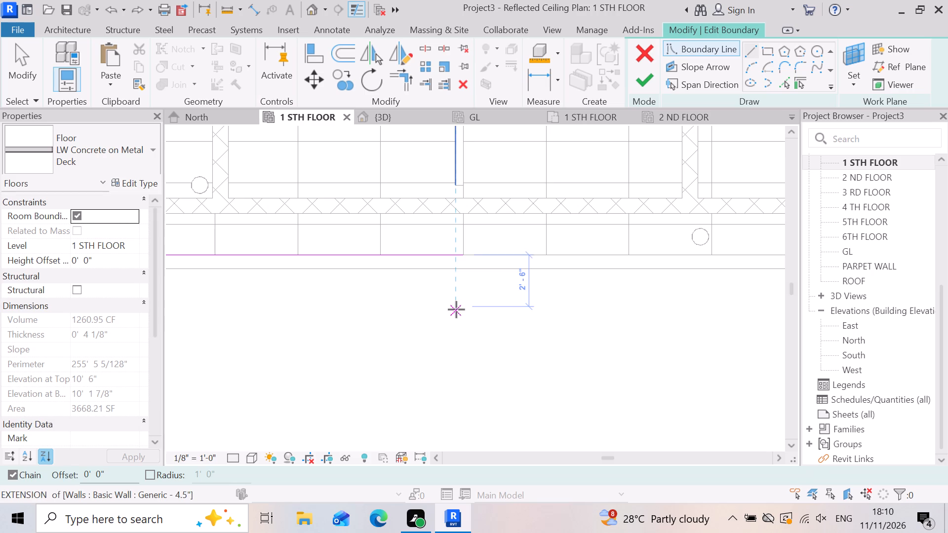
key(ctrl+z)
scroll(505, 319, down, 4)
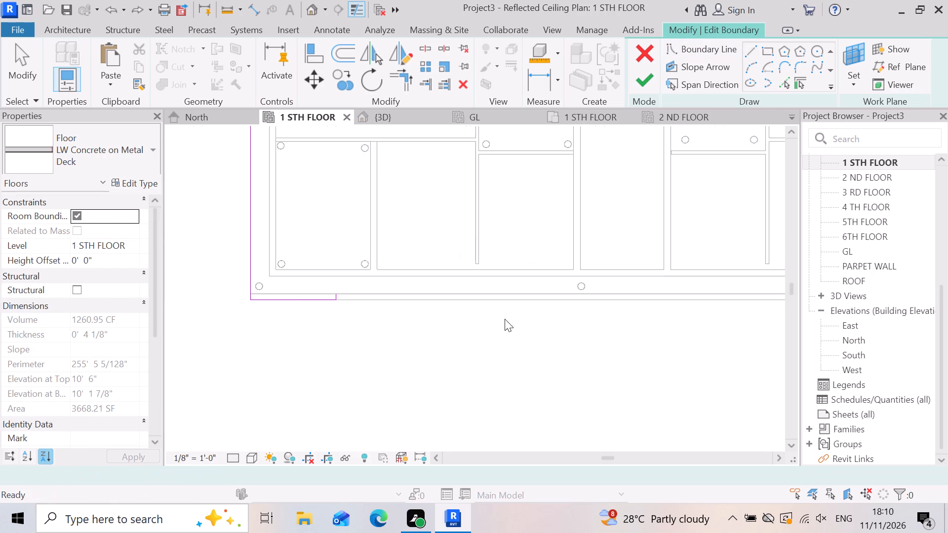
Draw a recessed boundary run about 4' long from the first inward step's end, and step it back out 8" to the front edge.
scroll(340, 316, up, 14)
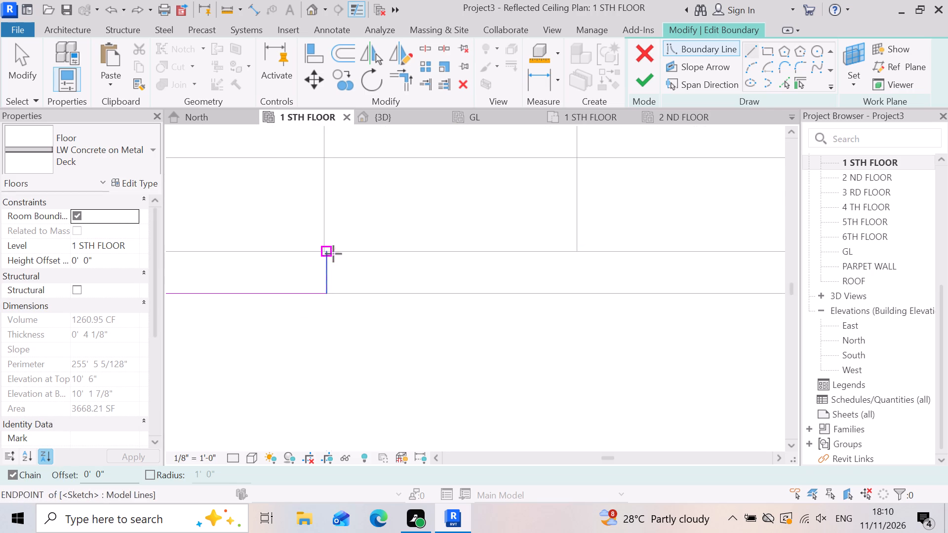
click(328, 249)
scroll(321, 256, down, 5)
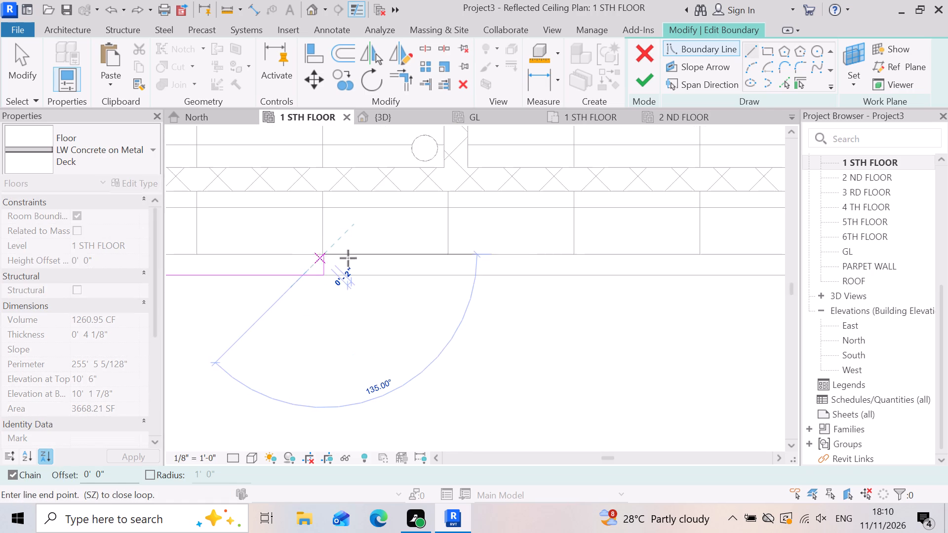
click(449, 252)
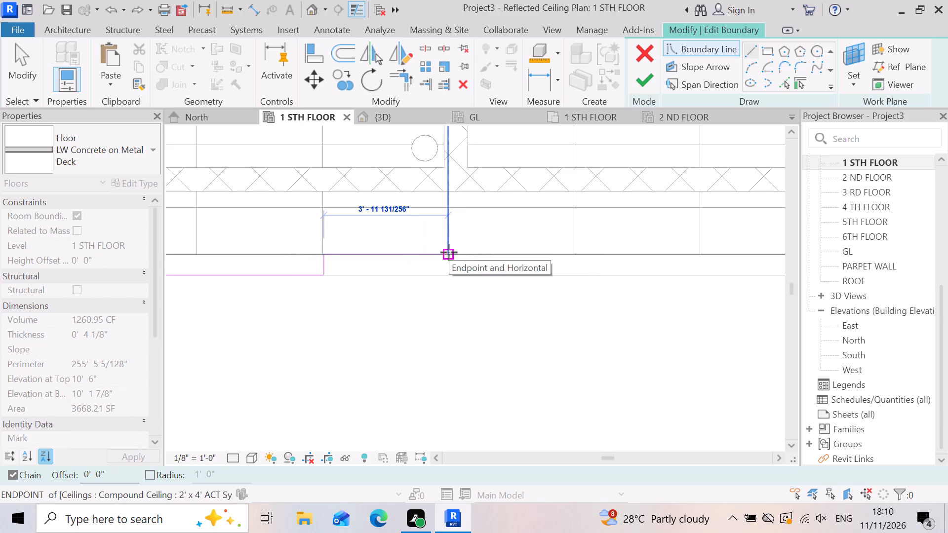
scroll(457, 301, up, 3)
scroll(453, 304, down, 2)
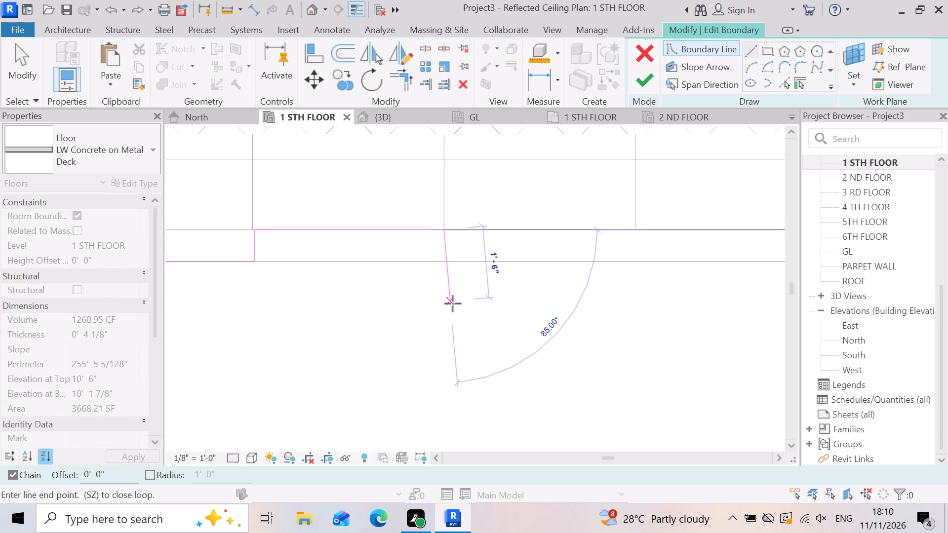
scroll(453, 304, down, 4)
scroll(450, 302, up, 2)
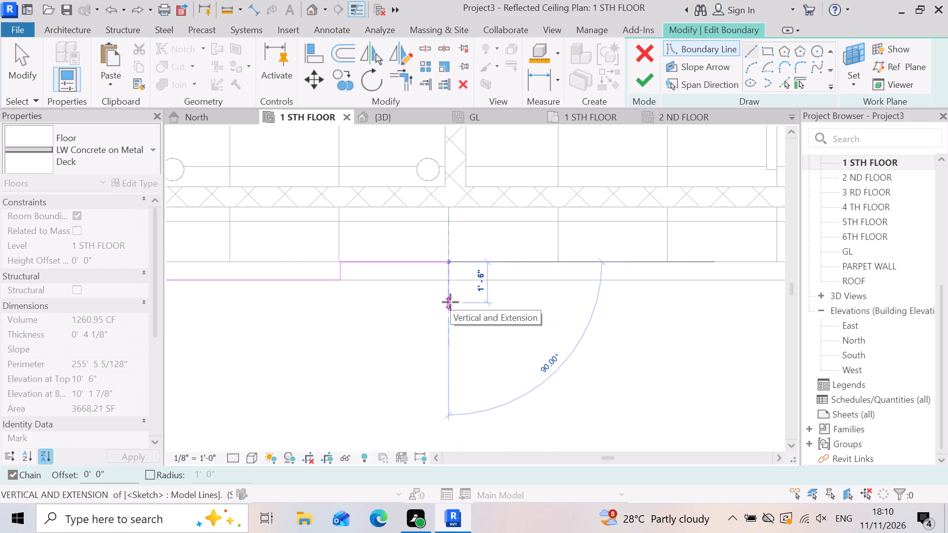
scroll(450, 300, up, 3)
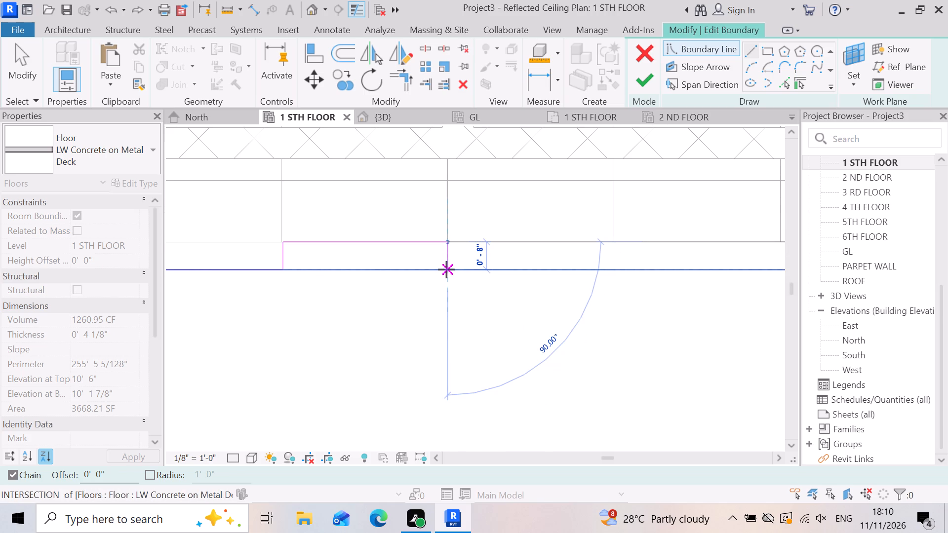
click(446, 271)
Continue the boundary 8' along the slab's front edge from the end of the recess.
scroll(429, 284, down, 8)
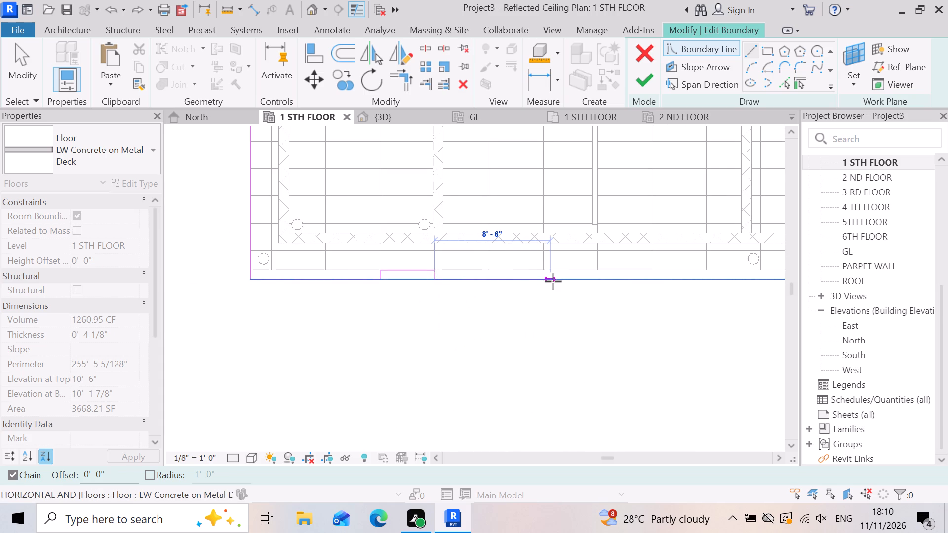
scroll(552, 282, down, 2)
click(546, 280)
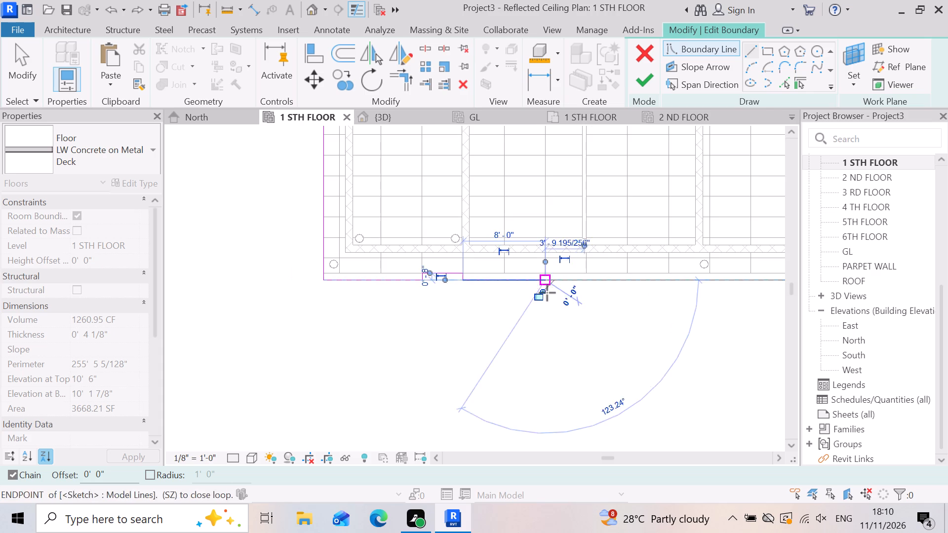
Step the boundary inward 8" from the end of the 8' front edge run.
scroll(548, 293, down, 4)
scroll(544, 280, up, 16)
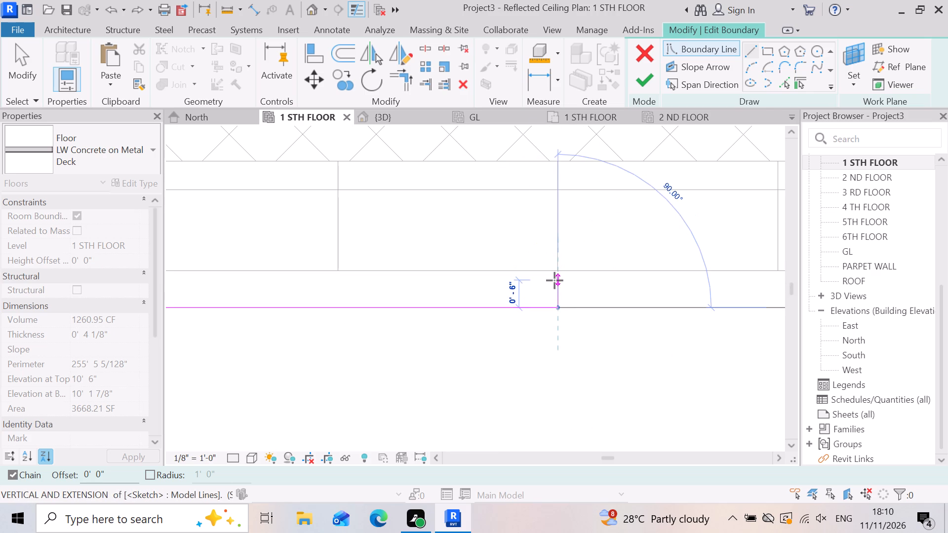
scroll(554, 280, down, 5)
click(556, 276)
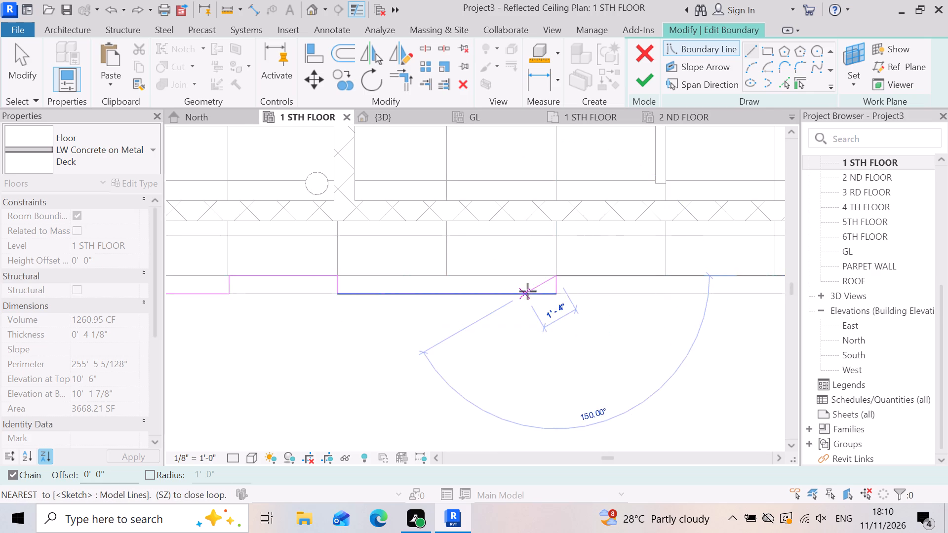
Draw a recessed boundary run about 9'-6" long and step it back out 8" to the slab's front edge.
scroll(527, 292, down, 9)
scroll(618, 291, up, 3)
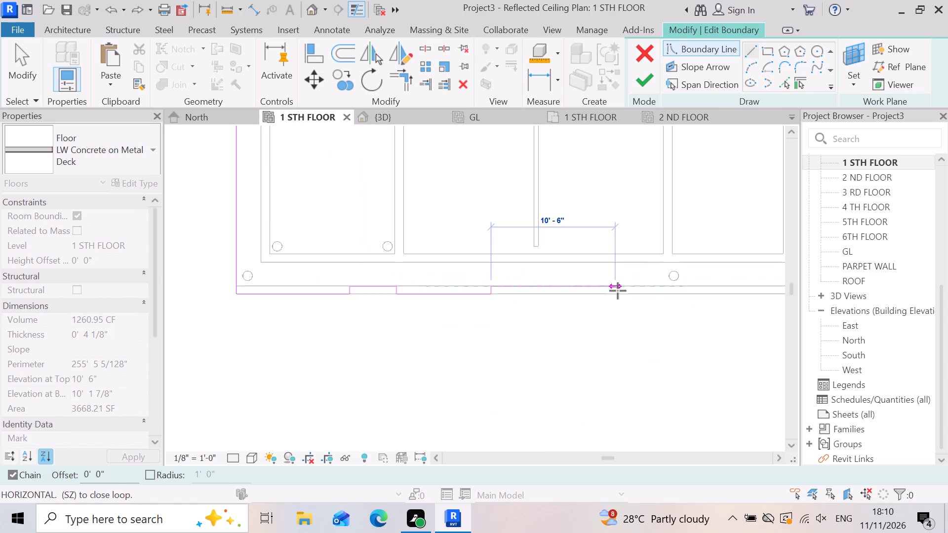
scroll(602, 286, up, 2)
click(605, 283)
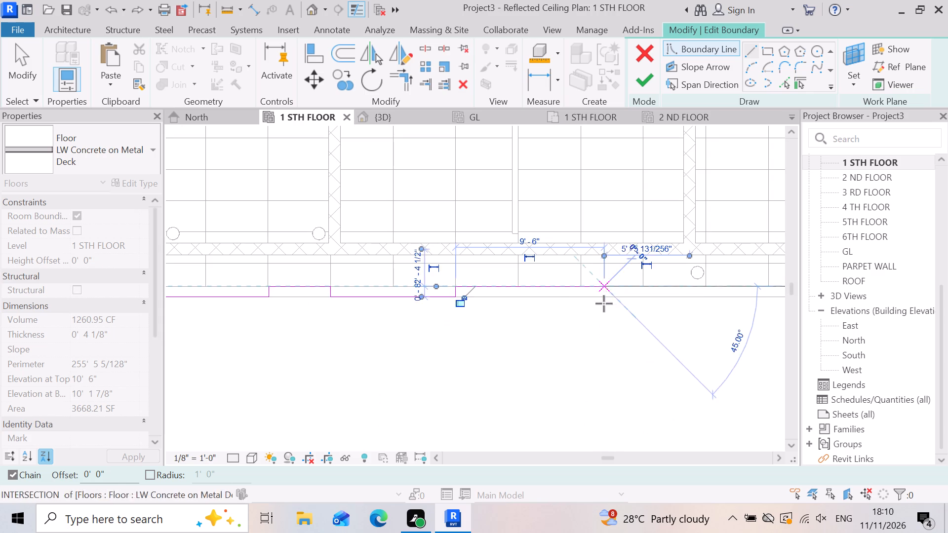
scroll(602, 307, up, 6)
click(606, 278)
Continue the boundary along the front edge past the middle ceiling light and step it inward 8".
scroll(546, 297, down, 4)
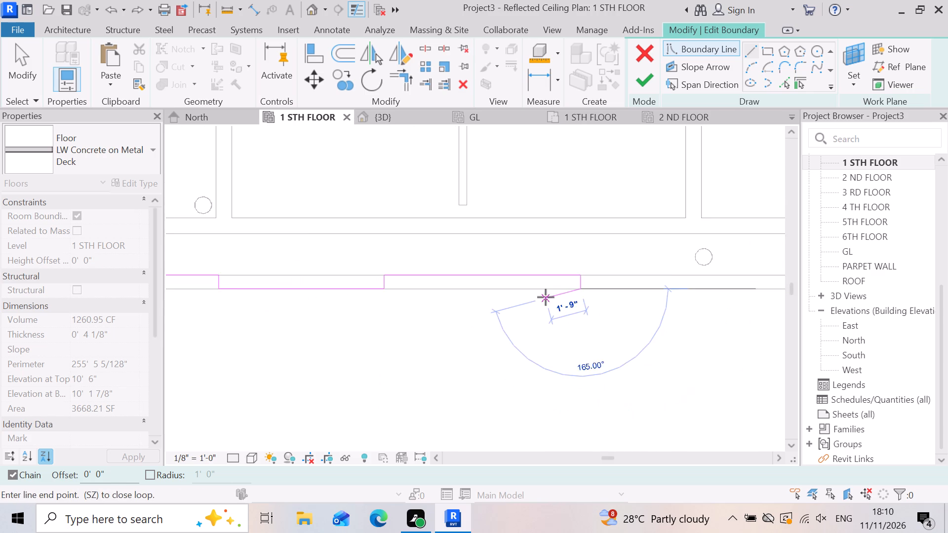
scroll(546, 297, down, 6)
scroll(666, 294, up, 3)
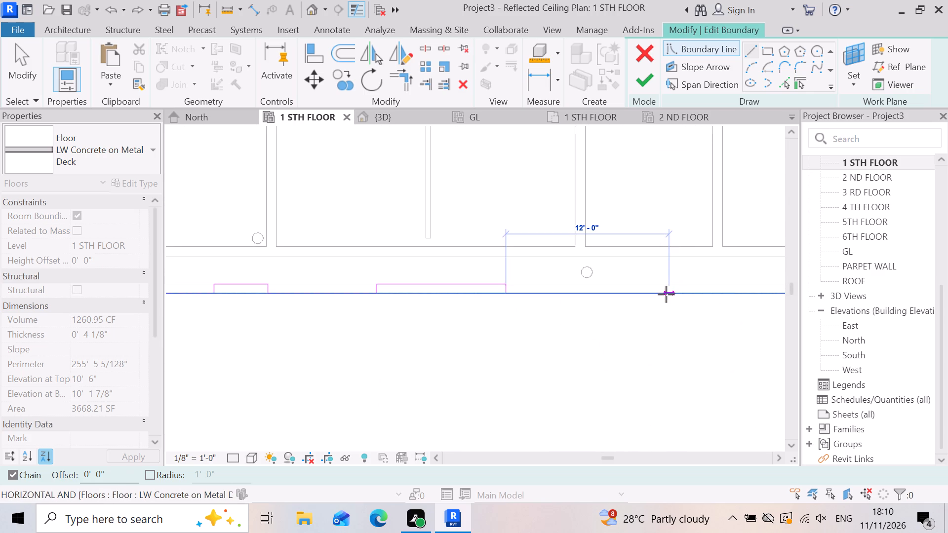
click(698, 295)
scroll(660, 316, down, 5)
scroll(681, 301, up, 7)
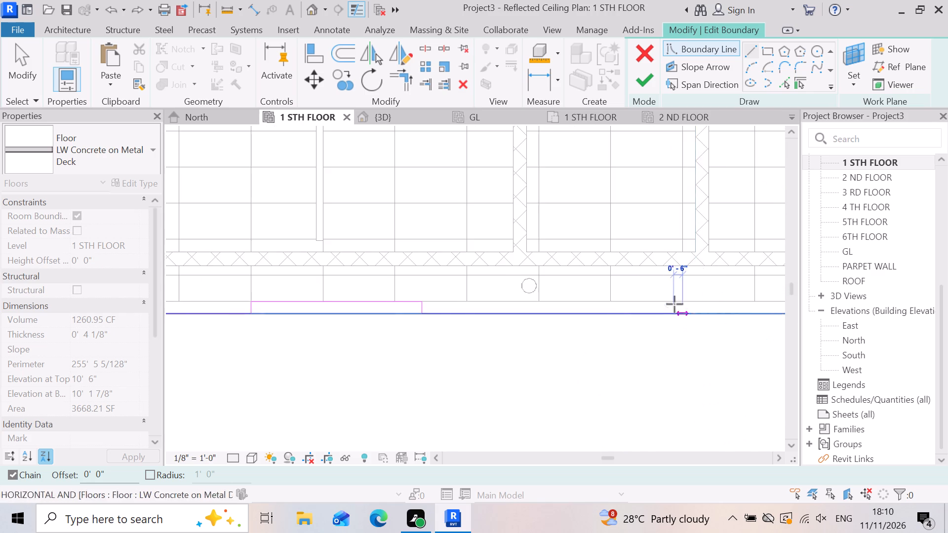
scroll(672, 302, up, 6)
click(677, 305)
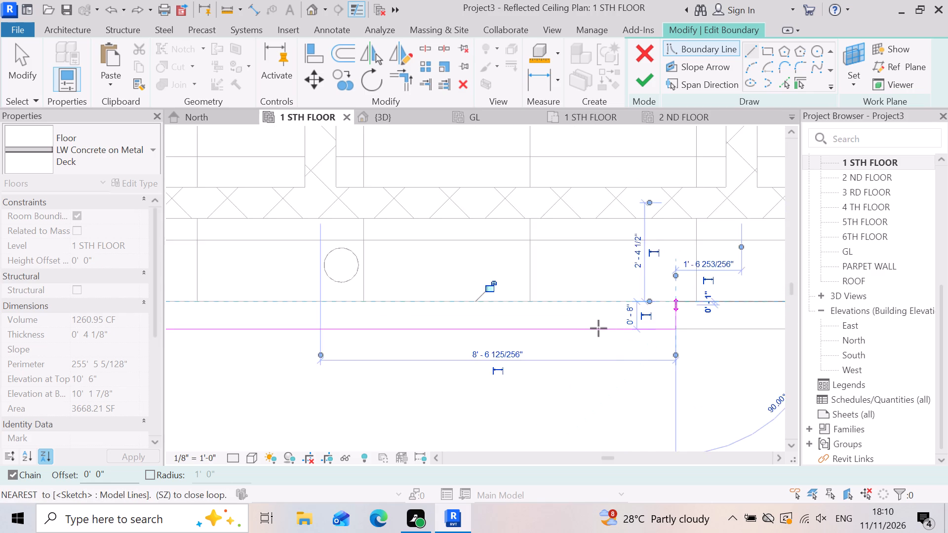
Draw a recessed boundary run about 12'-7" long, ending in line with the interior wall.
scroll(594, 329, down, 14)
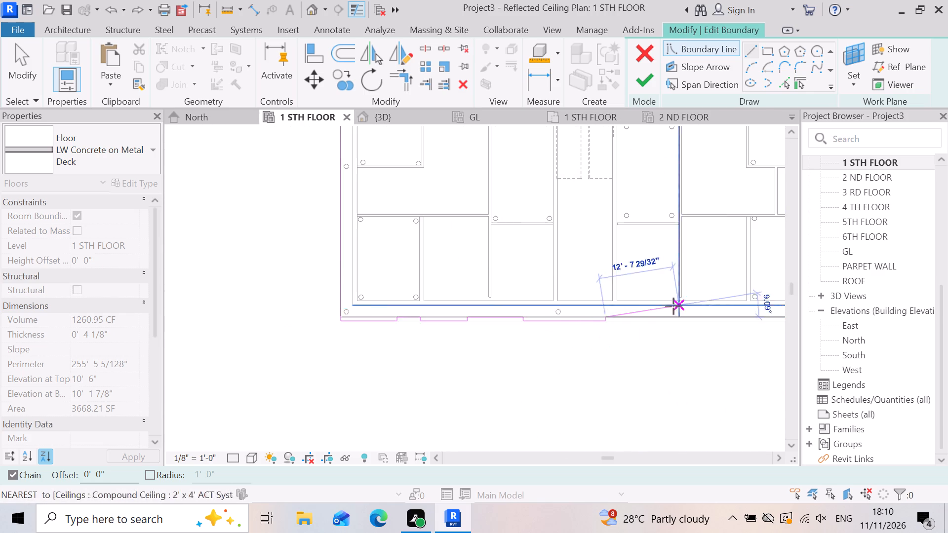
scroll(673, 306, up, 12)
scroll(515, 303, down, 4)
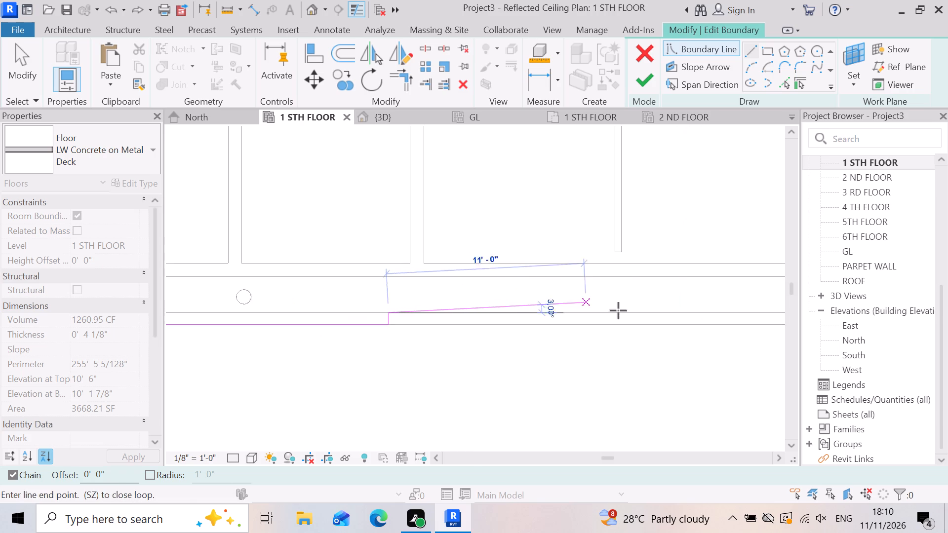
scroll(632, 313, up, 6)
click(585, 310)
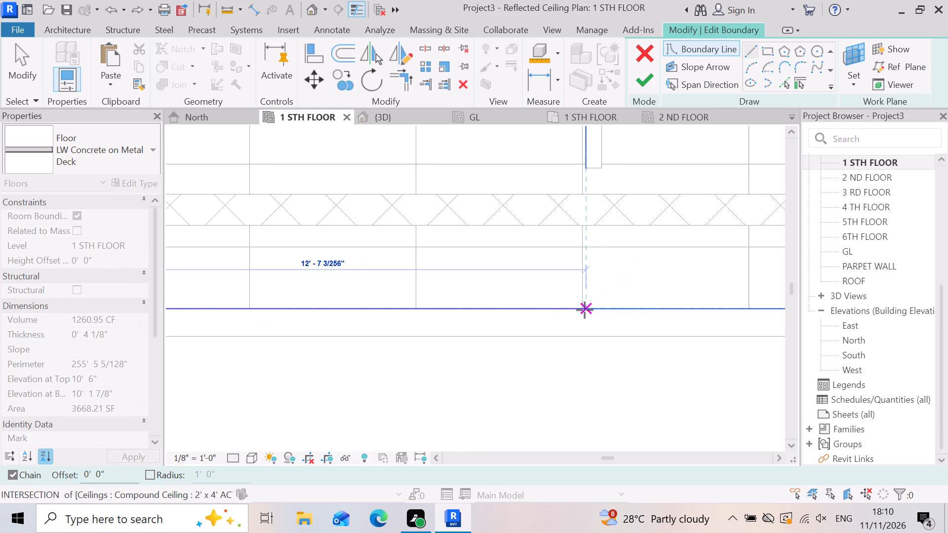
Step the boundary back out 8" from the end of the 12'-7" recess to the slab's front edge.
scroll(577, 342, down, 1)
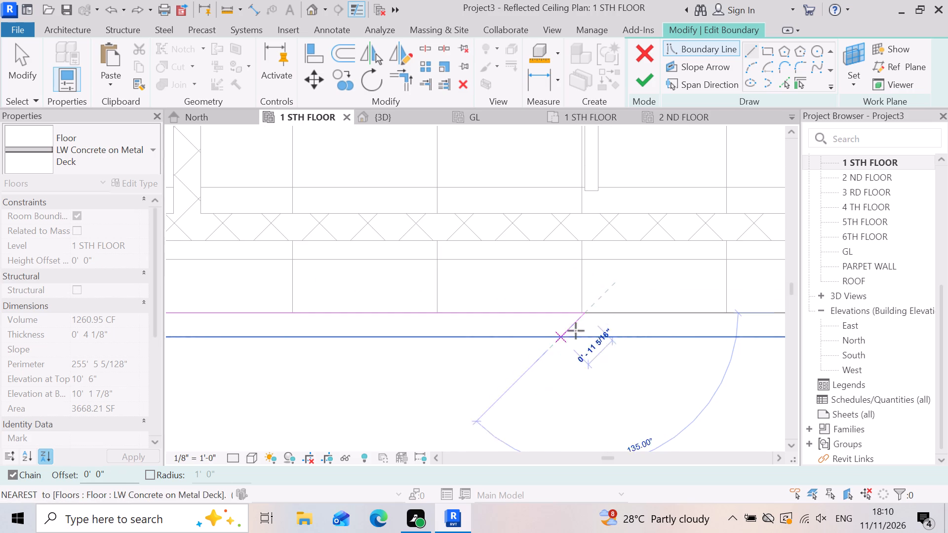
scroll(581, 323, up, 6)
key(z)
scroll(594, 305, down, 4)
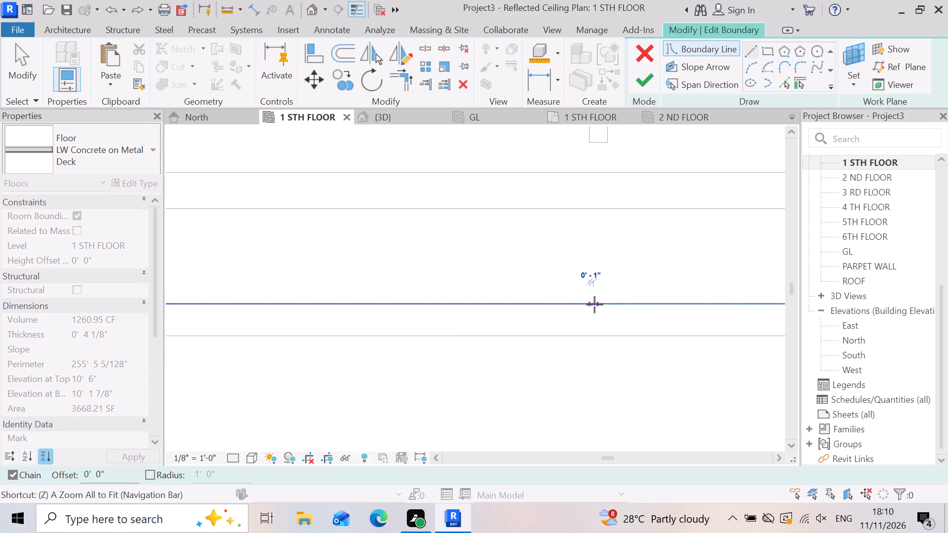
scroll(558, 375, down, 2)
scroll(588, 342, up, 3)
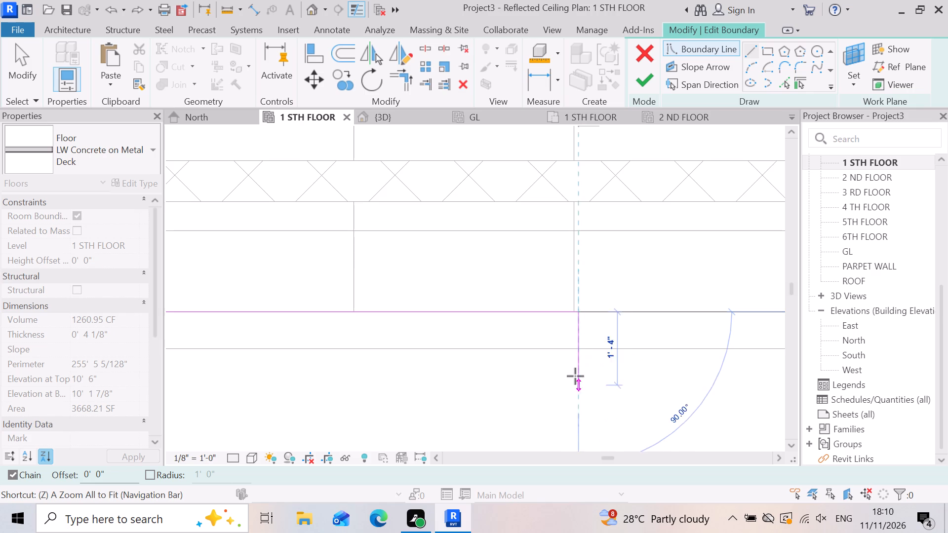
scroll(571, 372, up, 5)
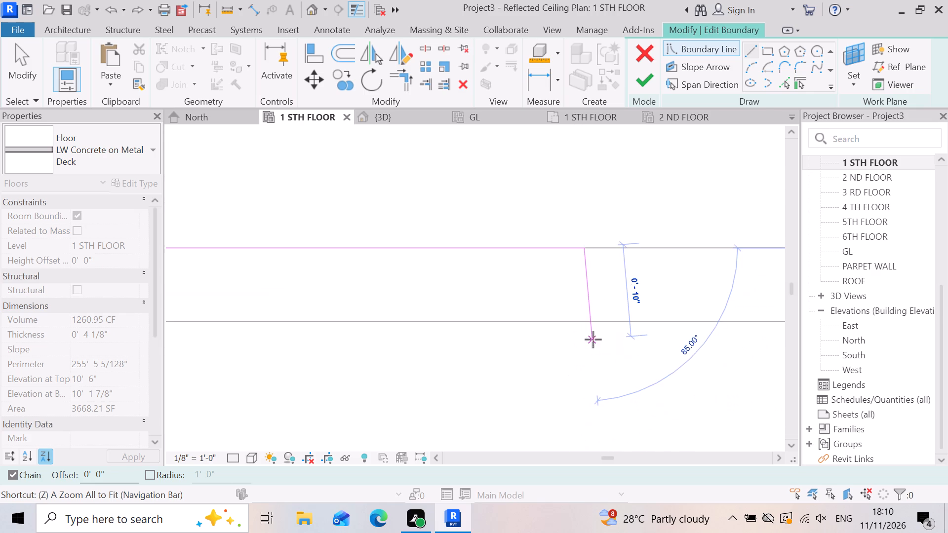
click(587, 325)
Continue the boundary 13' along the slab's front edge and step it inward 8".
scroll(558, 341, down, 7)
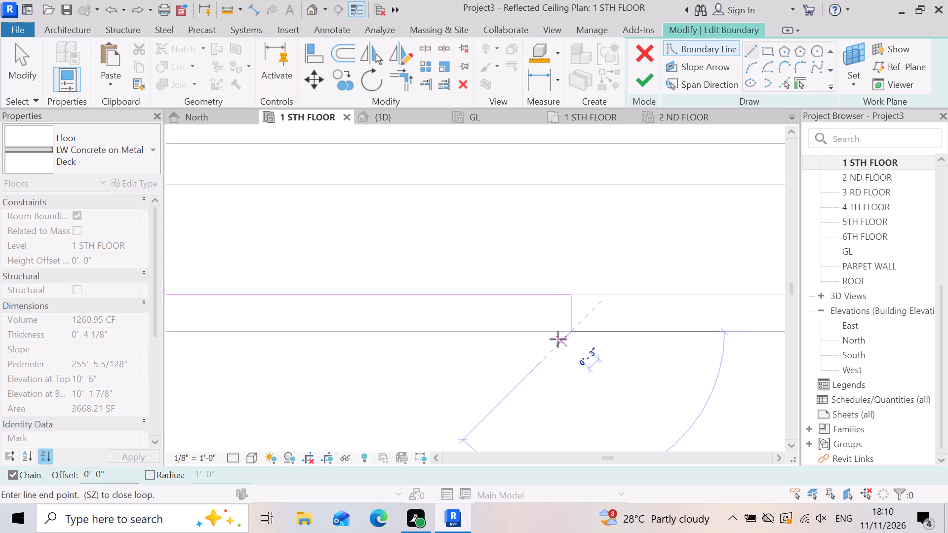
scroll(558, 339, down, 3)
scroll(637, 368, down, 11)
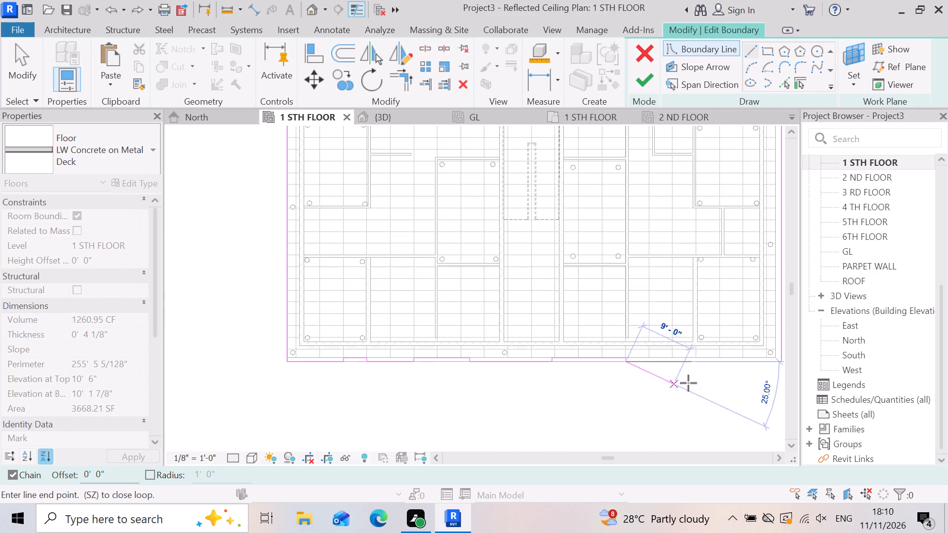
scroll(711, 364, up, 6)
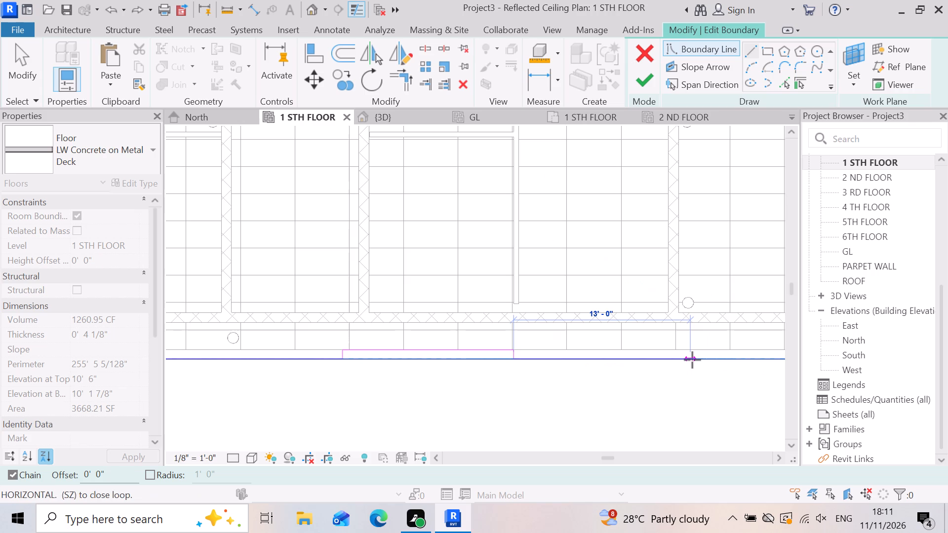
click(691, 360)
scroll(662, 382, down, 5)
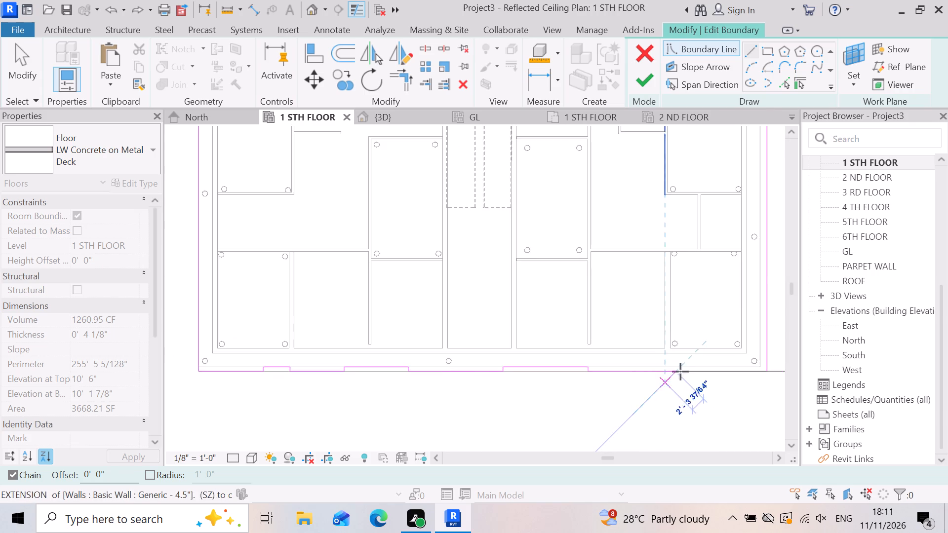
scroll(692, 358, up, 11)
scroll(631, 386, up, 6)
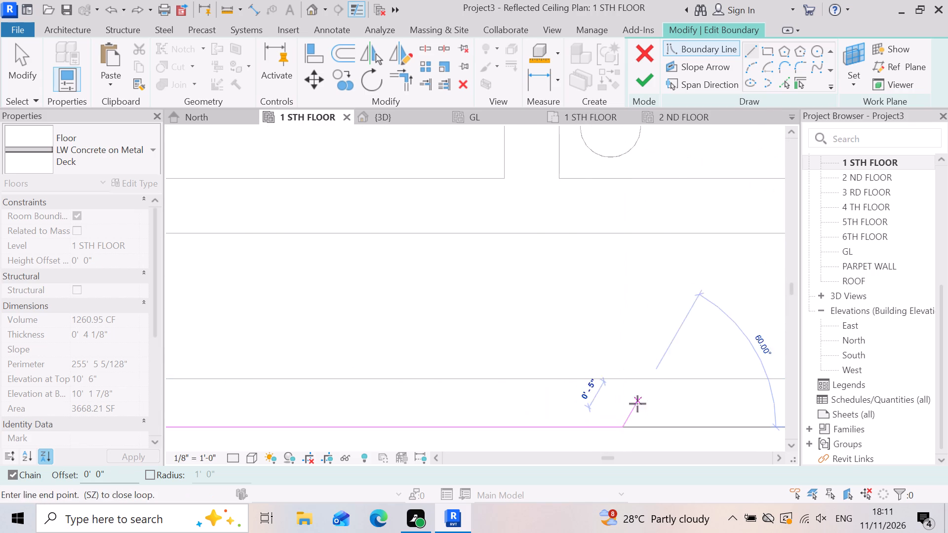
click(622, 375)
Draw the last recessed boundary run about 12'-5 1/2" long and step it back out 8" to the front edge.
scroll(576, 399, down, 4)
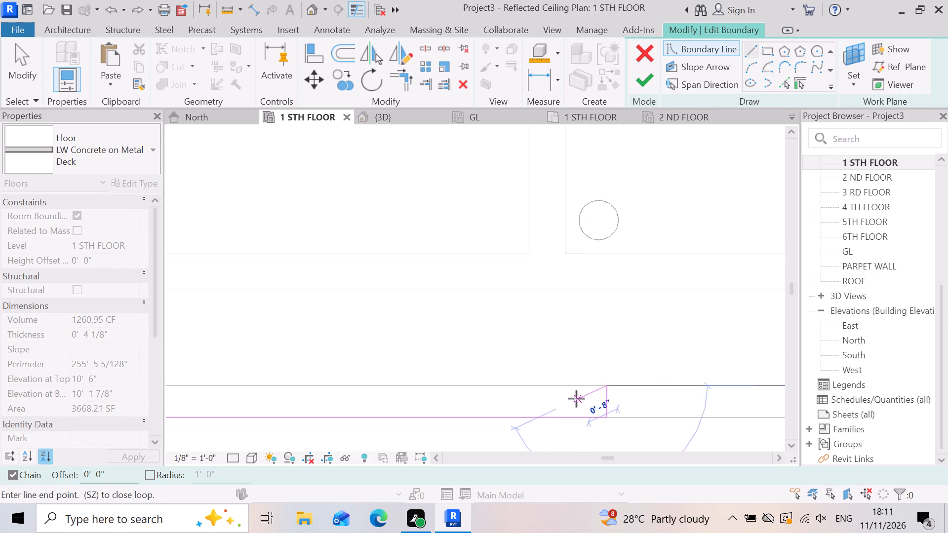
scroll(576, 399, down, 10)
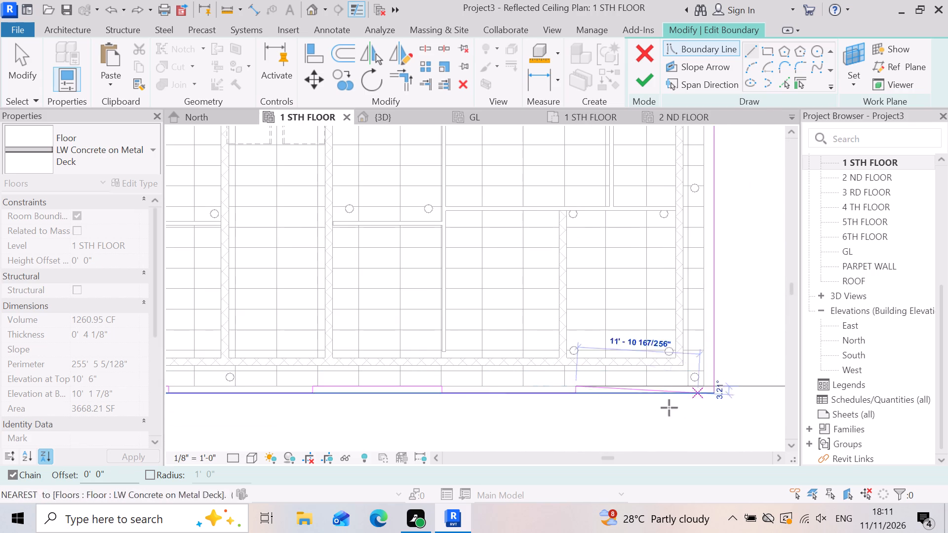
scroll(708, 386, up, 5)
click(702, 385)
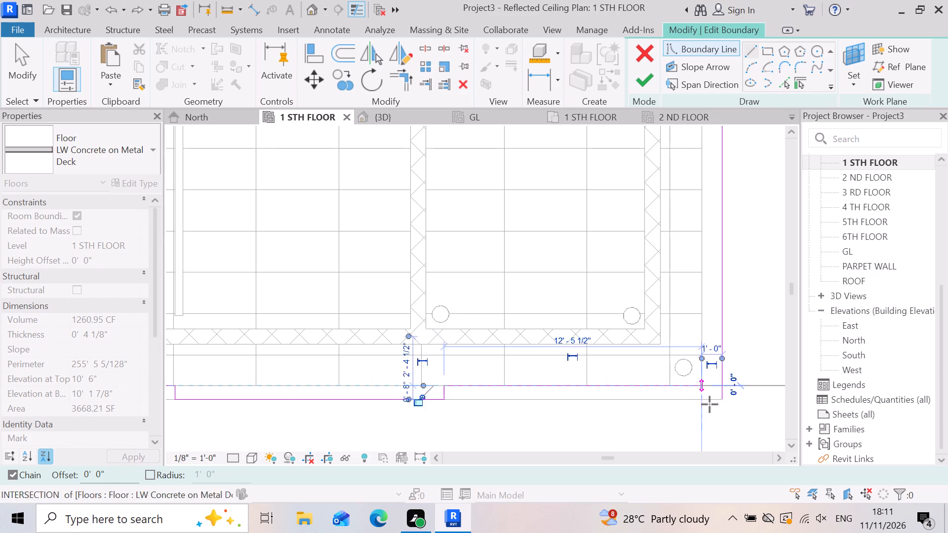
scroll(699, 408, up, 4)
click(701, 397)
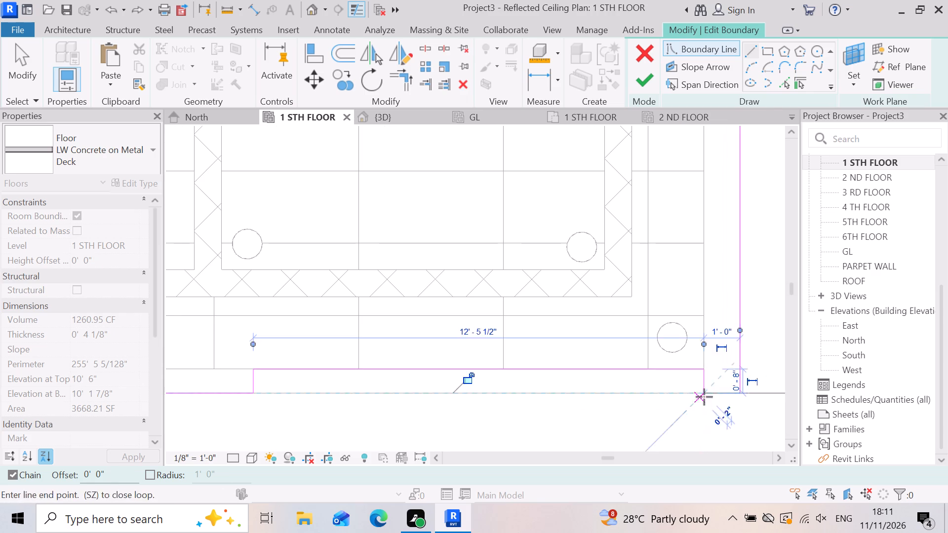
Close the boundary with a 1' front edge line to the slab's corner.
click(736, 392)
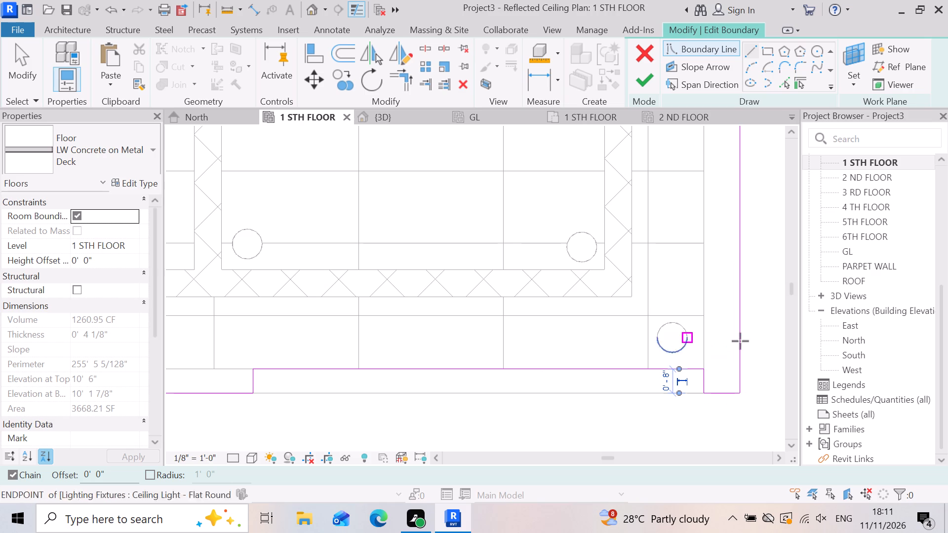
Finish the floor boundary edit, attaching the walls that reach this level to the slab's bottom.
scroll(741, 341, down, 4)
scroll(586, 347, down, 5)
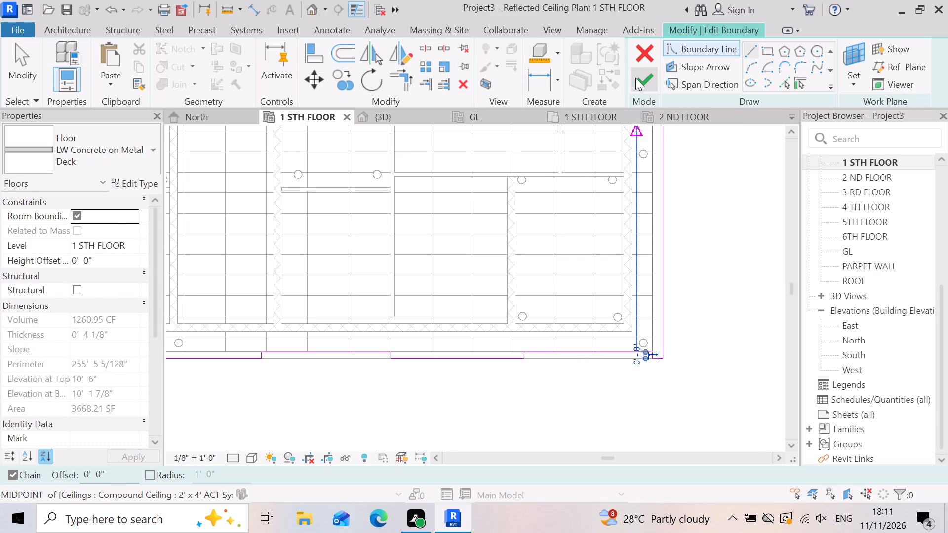
click(638, 82)
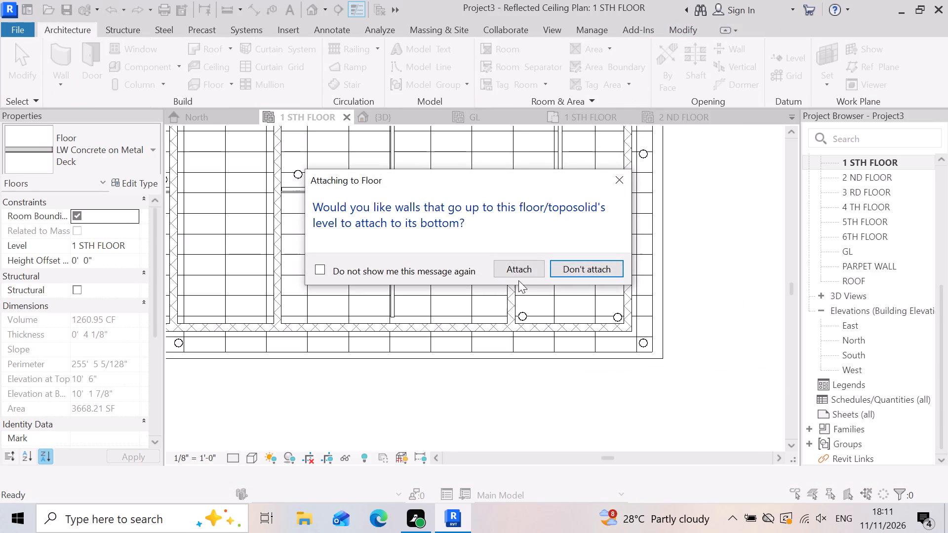
click(521, 268)
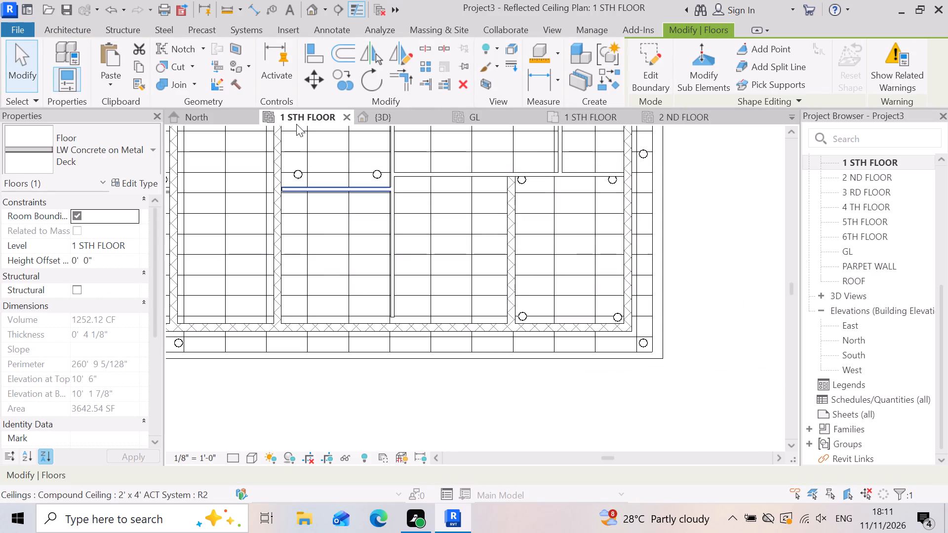
Examine the first-floor slab's recessed front edge along the facade in the 3D view.
click(406, 116)
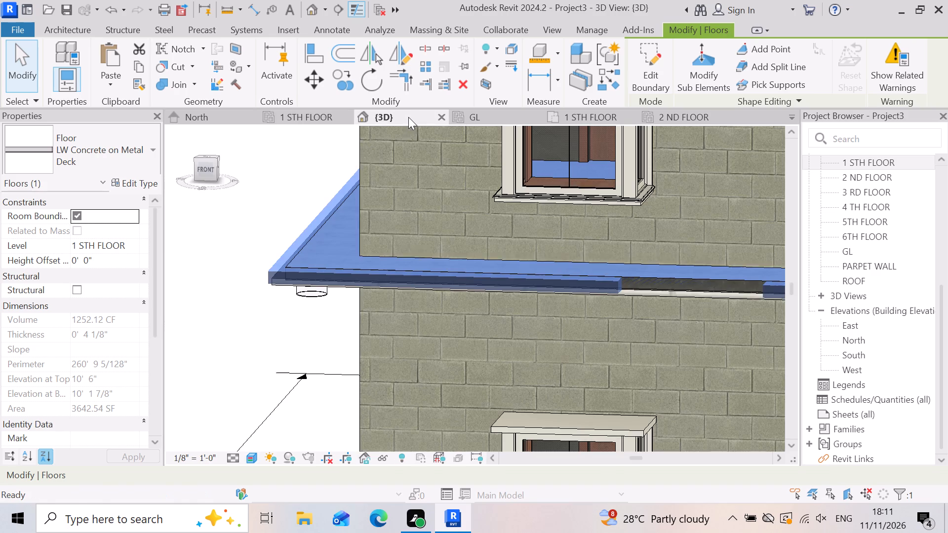
scroll(352, 277, down, 7)
scroll(519, 325, down, 3)
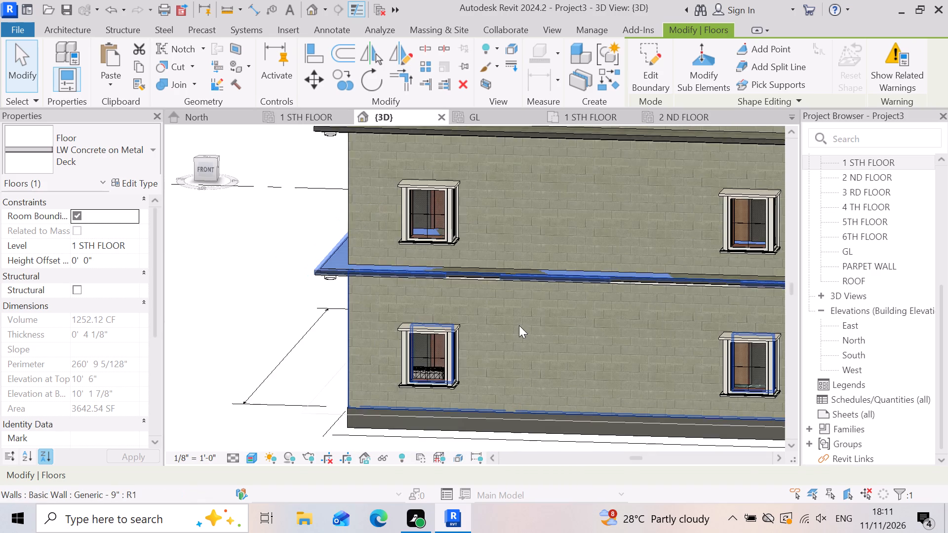
click(270, 402)
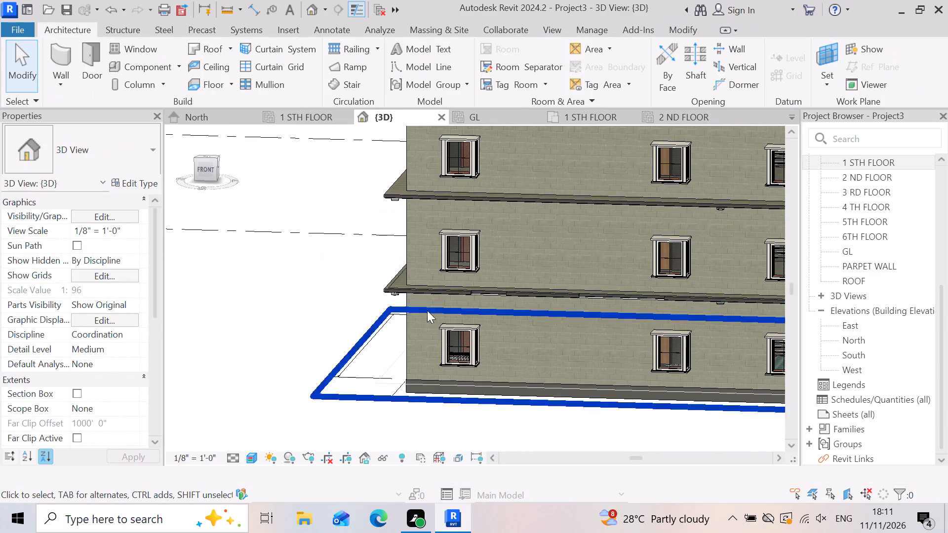
scroll(508, 282, up, 5)
scroll(379, 318, up, 7)
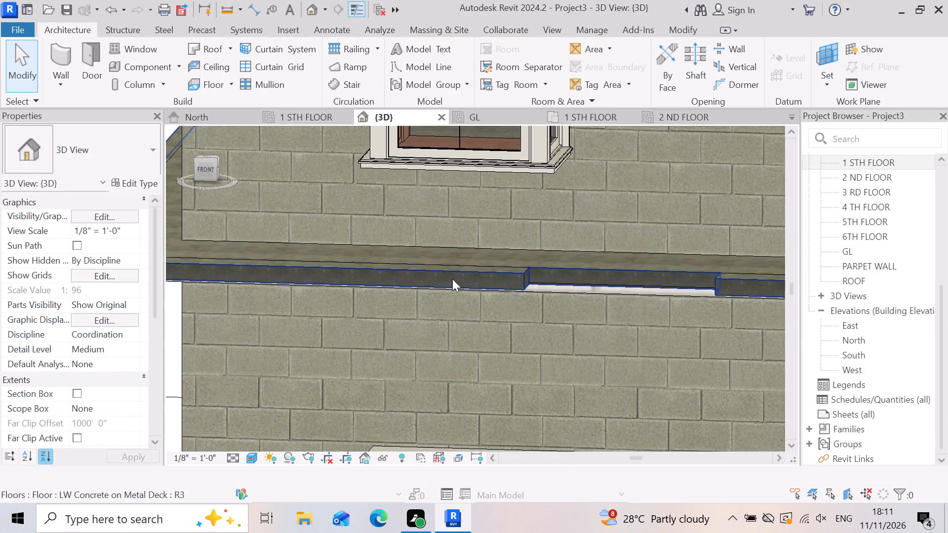
scroll(496, 283, up, 6)
scroll(325, 289, down, 12)
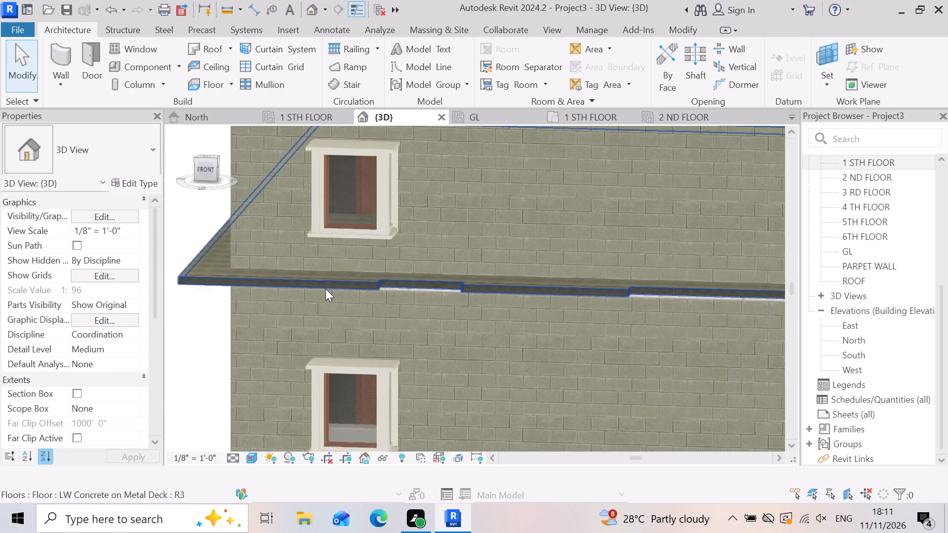
scroll(325, 289, down, 7)
scroll(442, 295, up, 10)
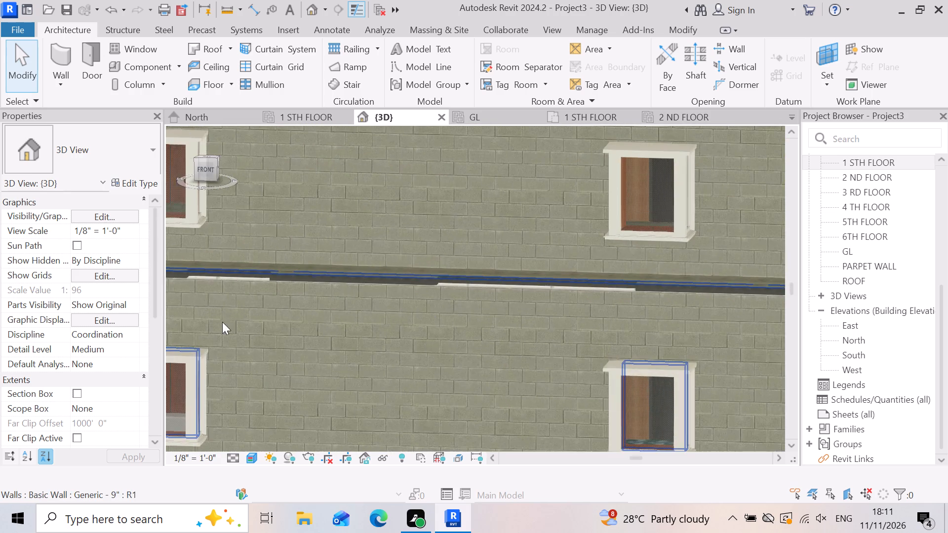
scroll(222, 322, up, 6)
scroll(302, 302, down, 1)
scroll(348, 275, down, 13)
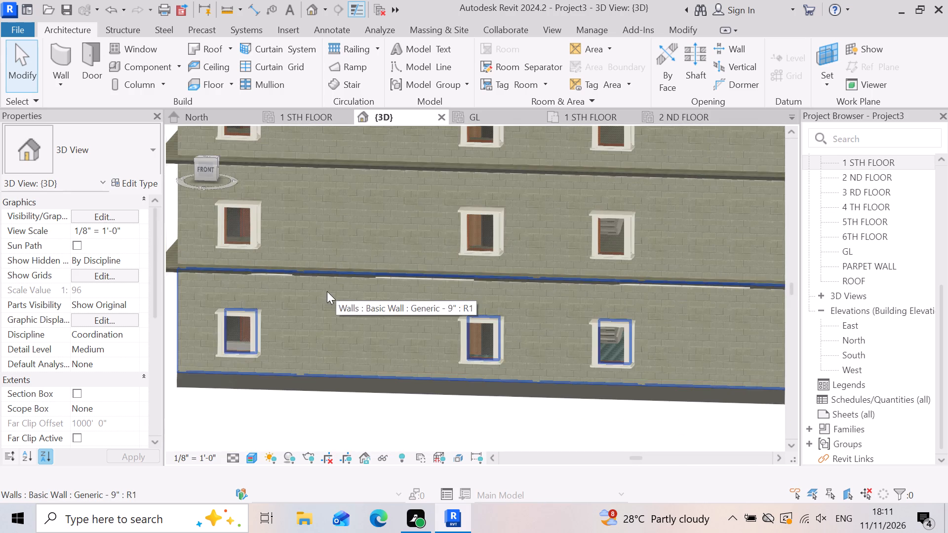
Examine the underside of the first-floor slab's recessed front edge close up in the 3D view.
scroll(661, 304, up, 6)
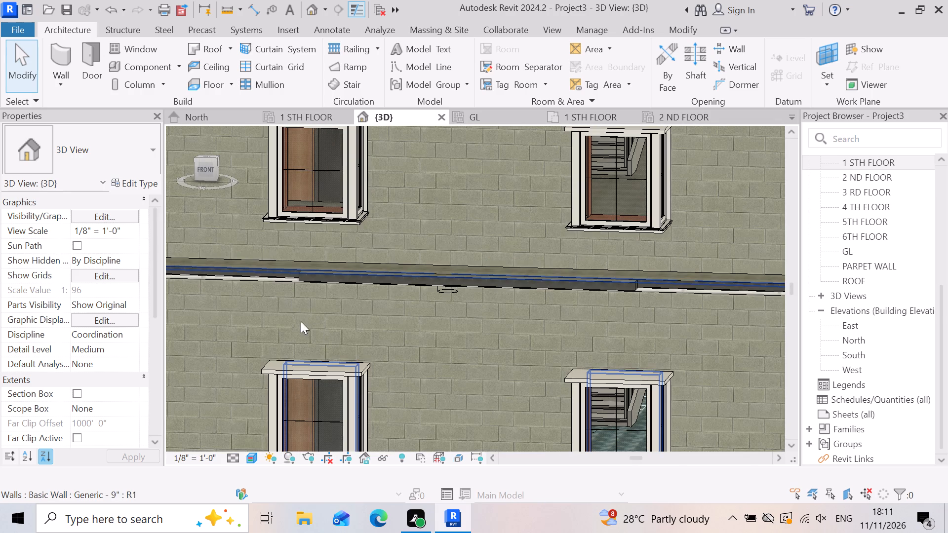
scroll(291, 234, up, 6)
scroll(278, 287, down, 7)
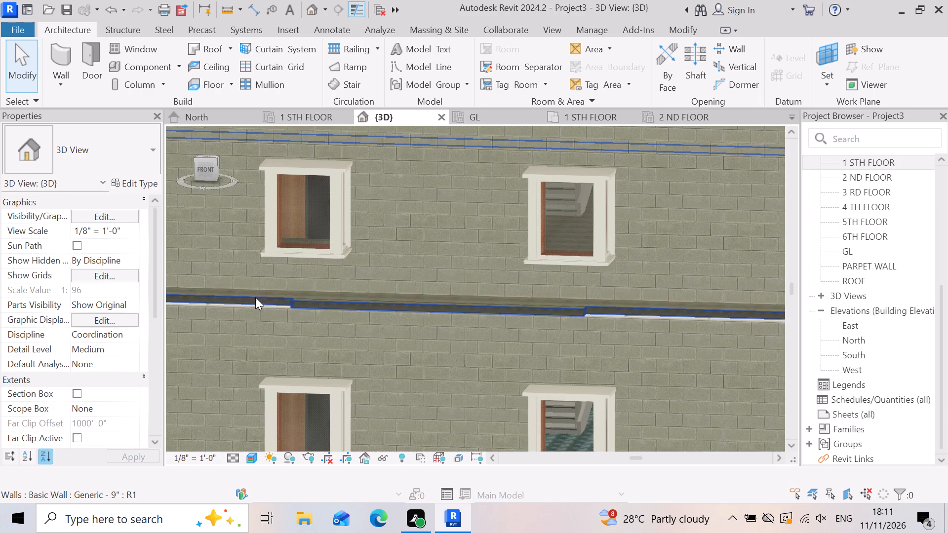
scroll(251, 300, down, 3)
scroll(438, 307, up, 2)
scroll(496, 306, up, 2)
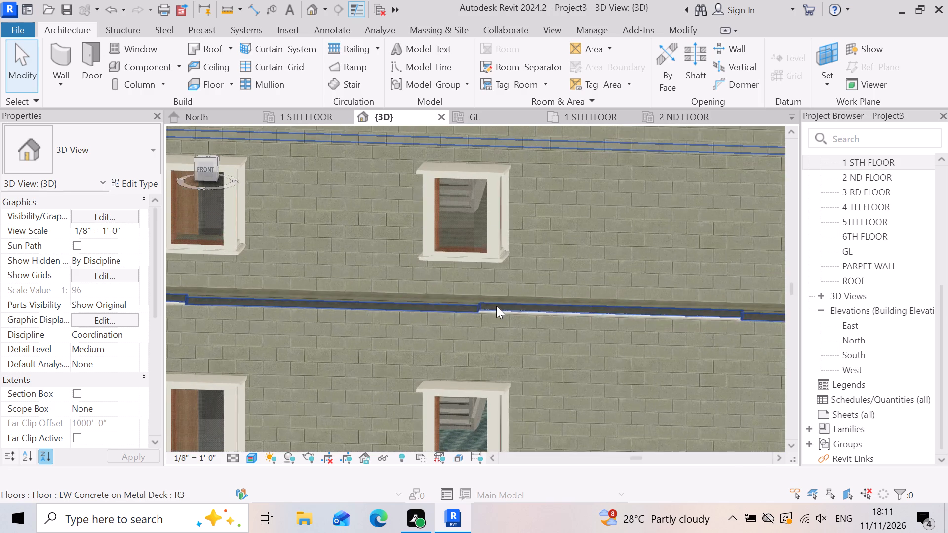
scroll(278, 305, down, 7)
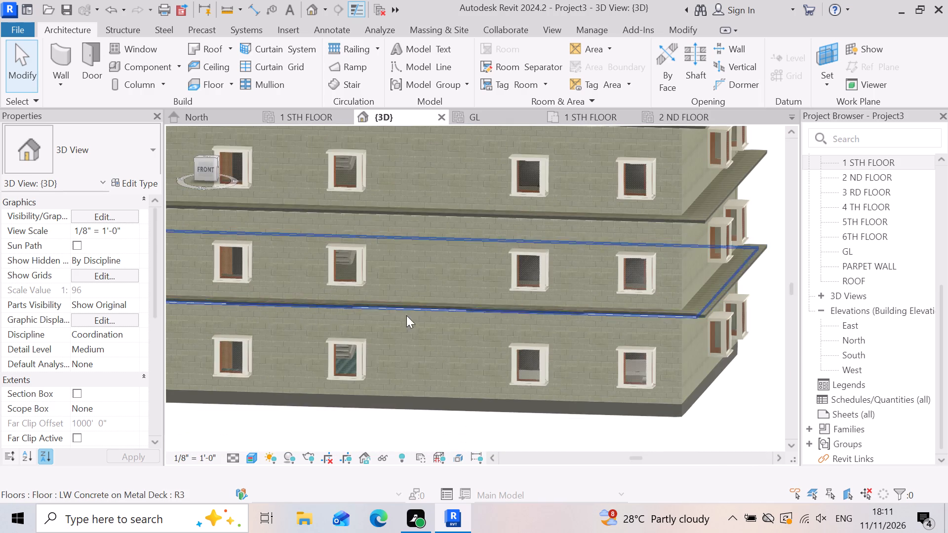
scroll(558, 317, up, 5)
scroll(758, 334, down, 3)
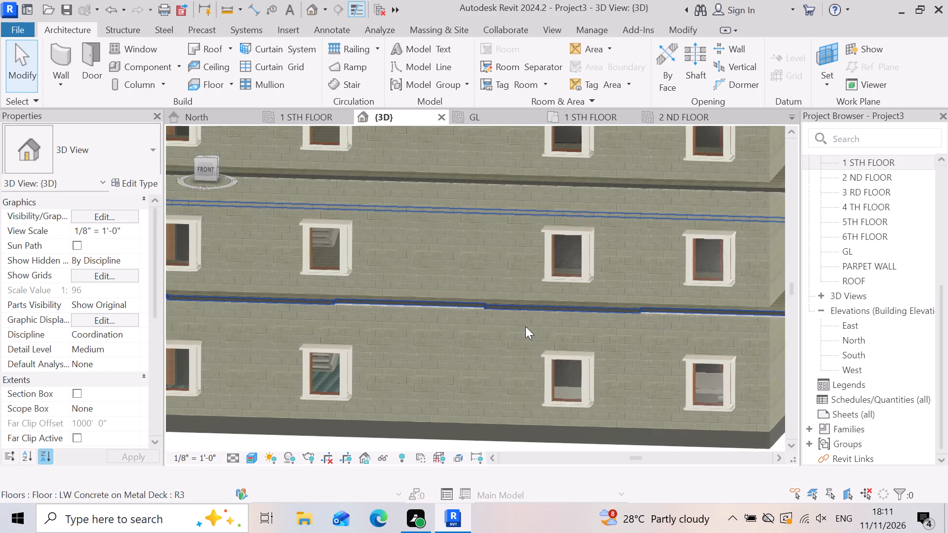
scroll(525, 326, up, 13)
scroll(469, 301, up, 5)
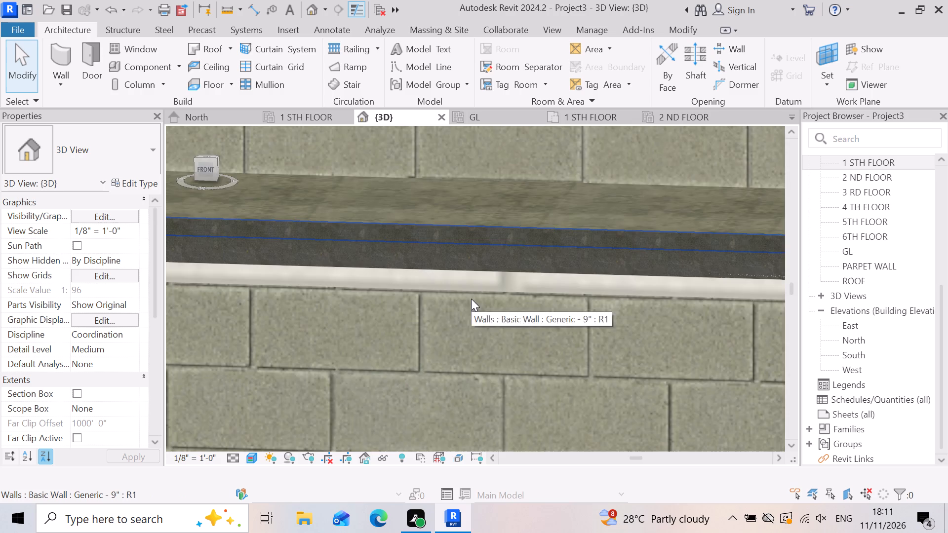
scroll(471, 299, up, 2)
scroll(615, 306, down, 9)
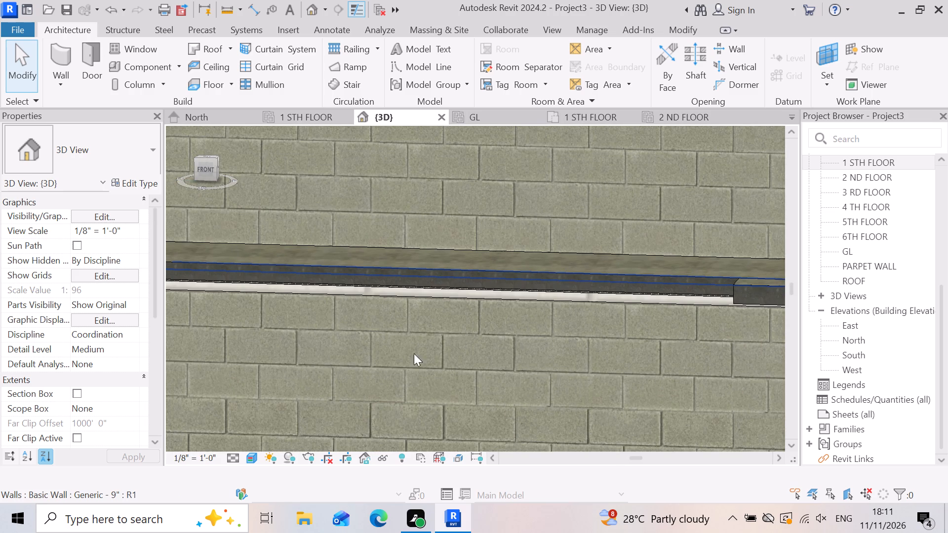
scroll(504, 330, up, 4)
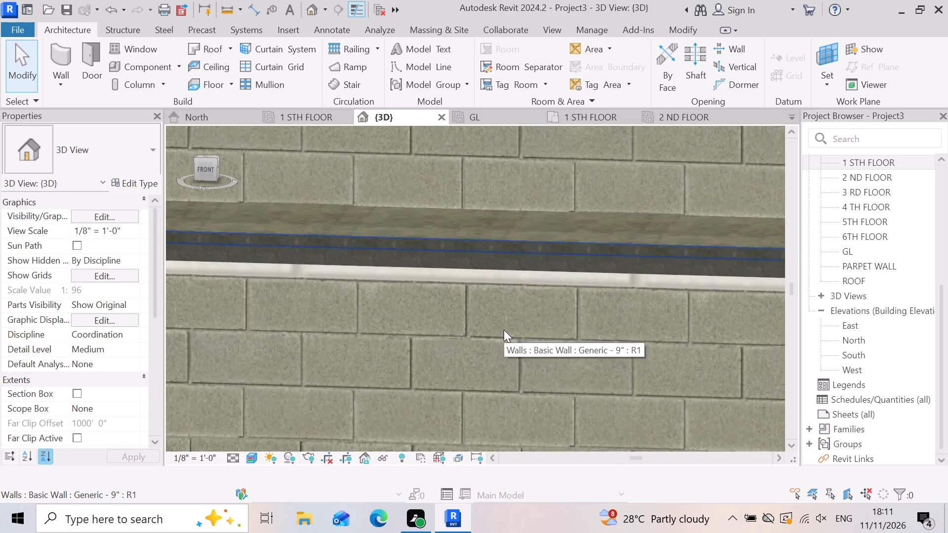
scroll(504, 330, up, 3)
Open the boundary of the 2' x 4' ACT System ceiling below the slab for editing in the 1 STH FLOOR ceiling plan.
click(569, 241)
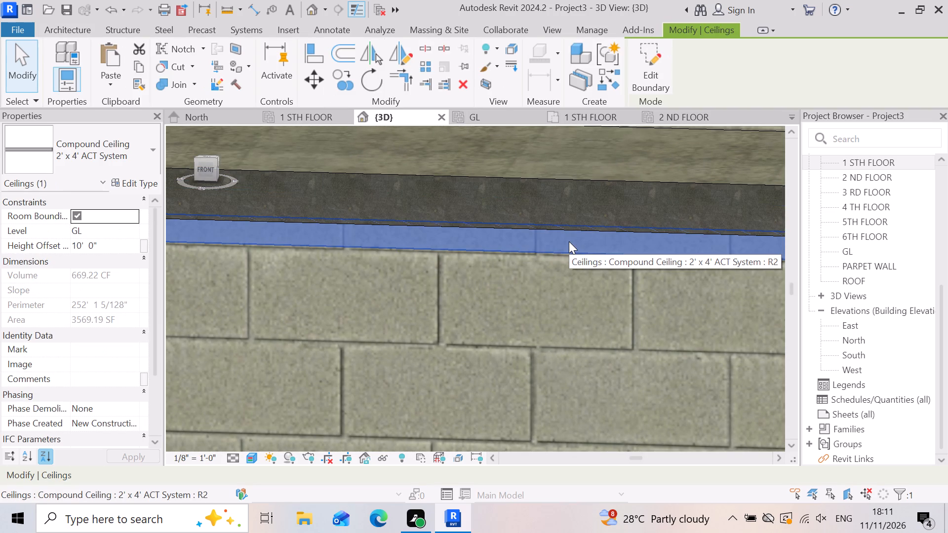
scroll(571, 242, down, 10)
click(645, 50)
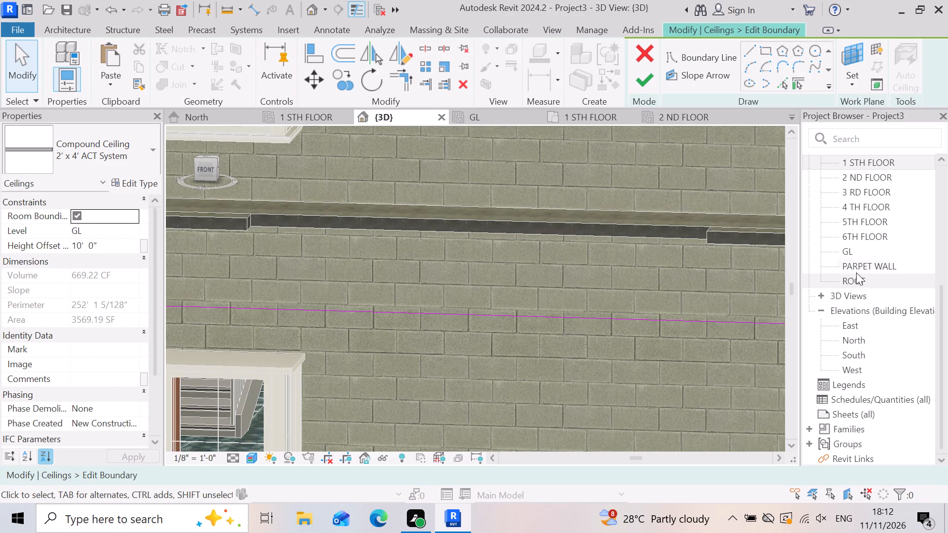
double_click(867, 163)
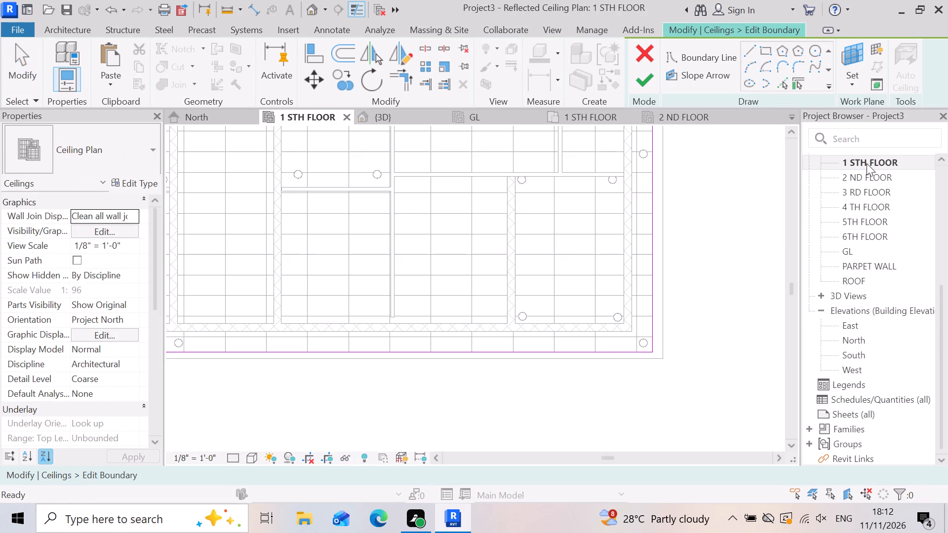
Delete the straight front boundary line of the ceiling sketch.
scroll(659, 369, down, 3)
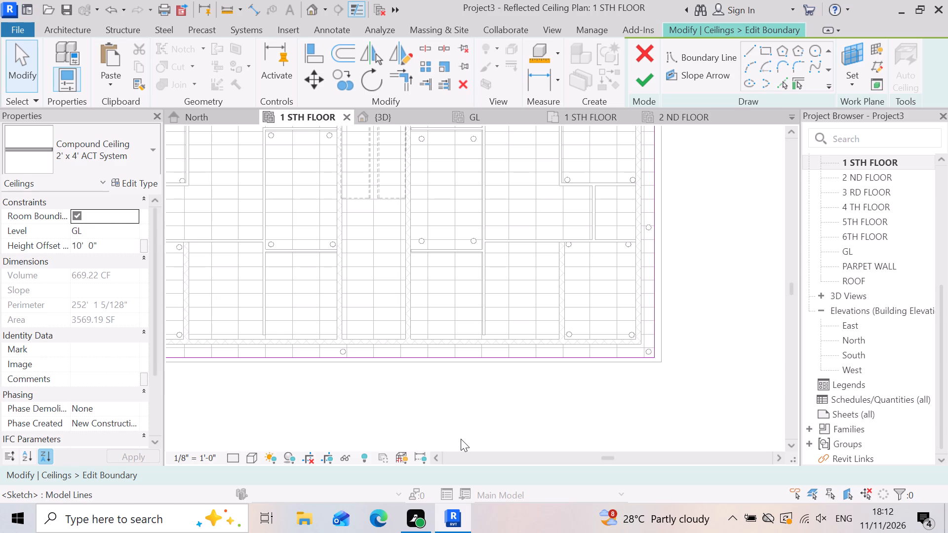
scroll(520, 312, up, 2)
scroll(486, 334, up, 3)
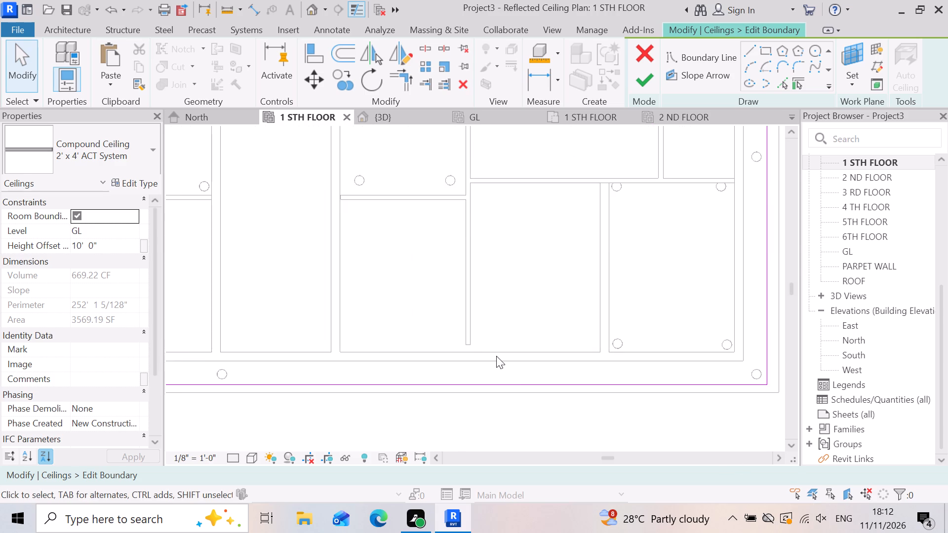
scroll(520, 379, up, 2)
scroll(644, 378, down, 3)
scroll(611, 406, down, 4)
scroll(494, 396, down, 2)
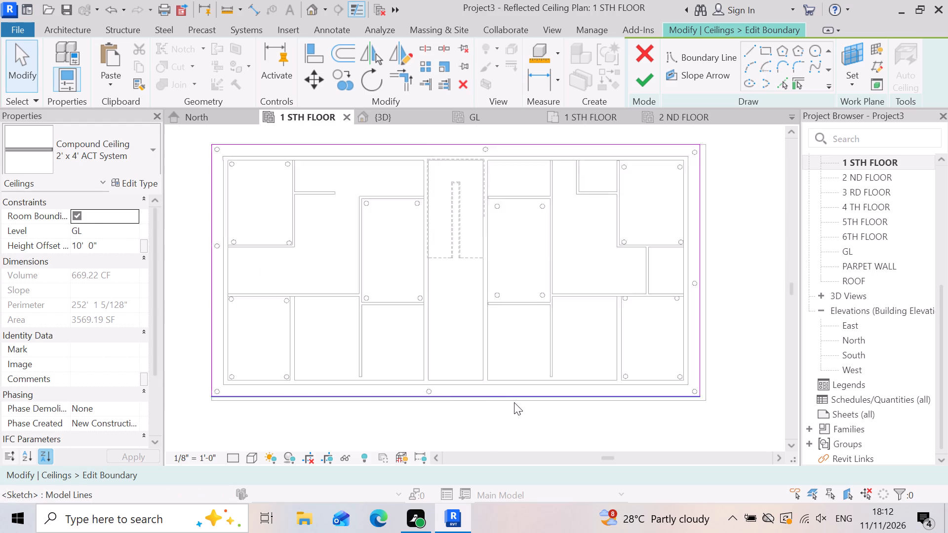
scroll(514, 402, down, 1)
scroll(223, 383, up, 15)
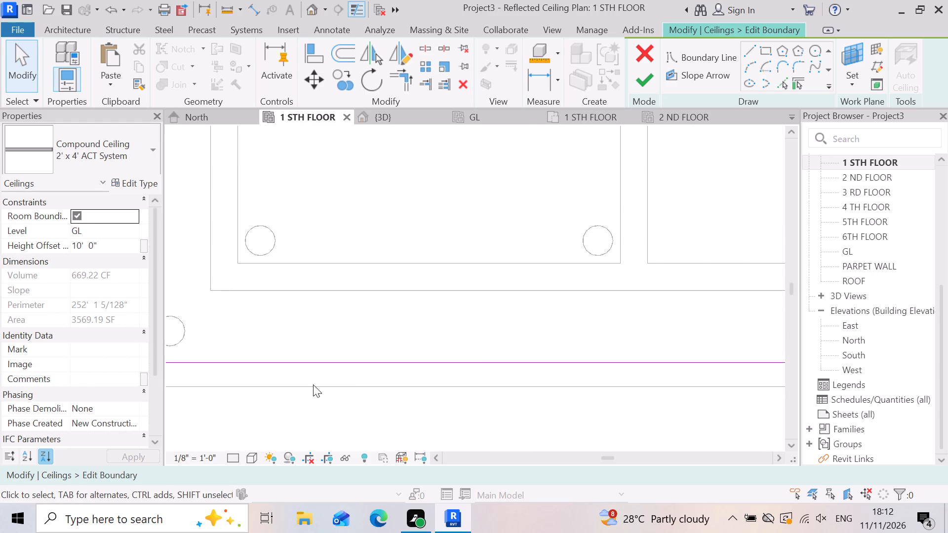
scroll(309, 382, up, 4)
scroll(362, 357, down, 5)
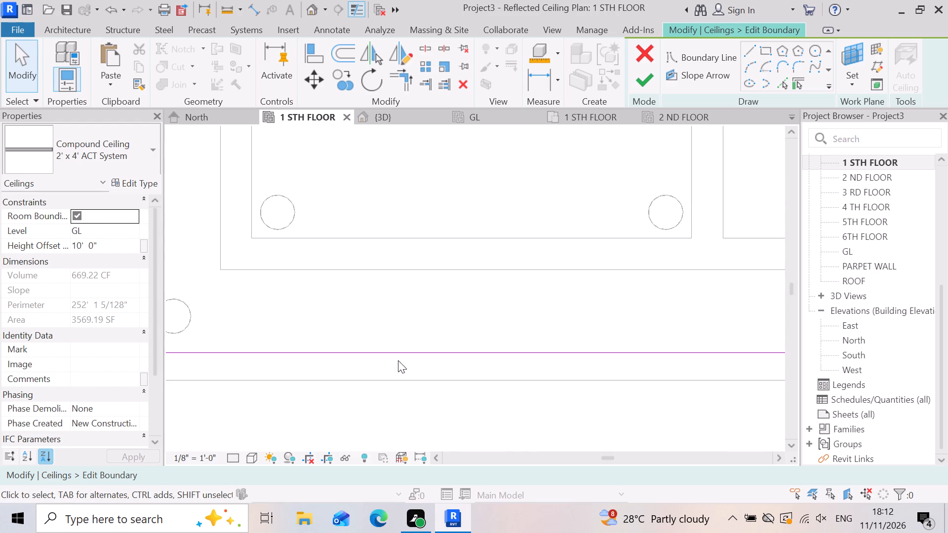
scroll(398, 360, down, 3)
scroll(294, 367, up, 7)
click(304, 351)
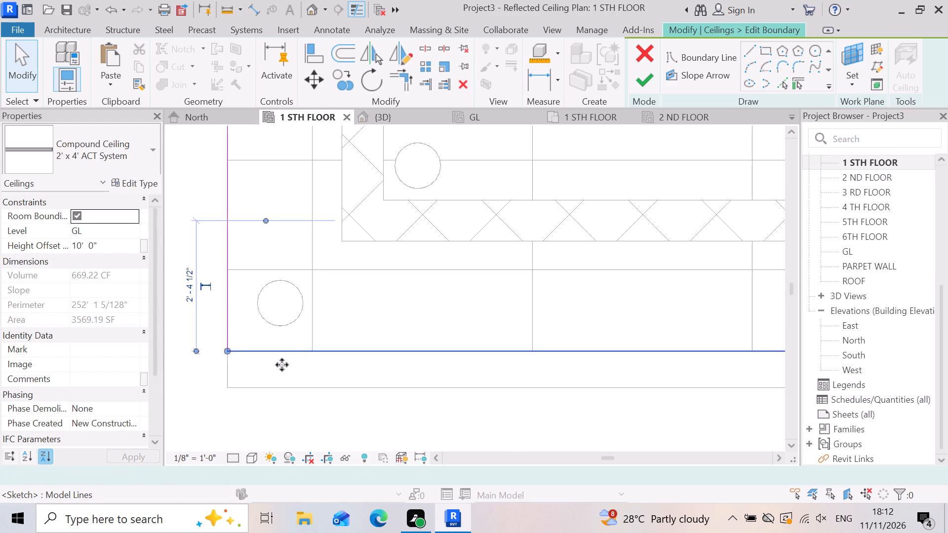
scroll(257, 365, down, 8)
scroll(94, 318, down, 4)
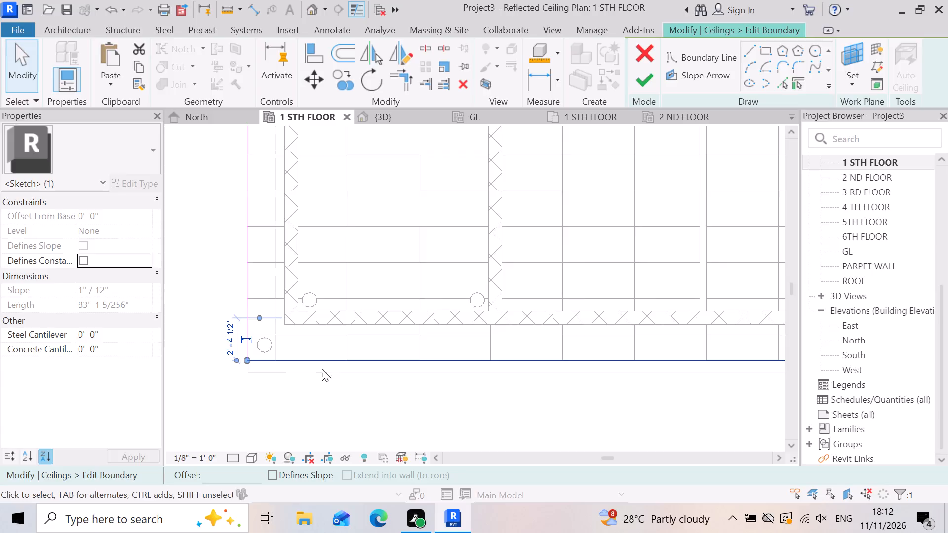
scroll(278, 352, down, 7)
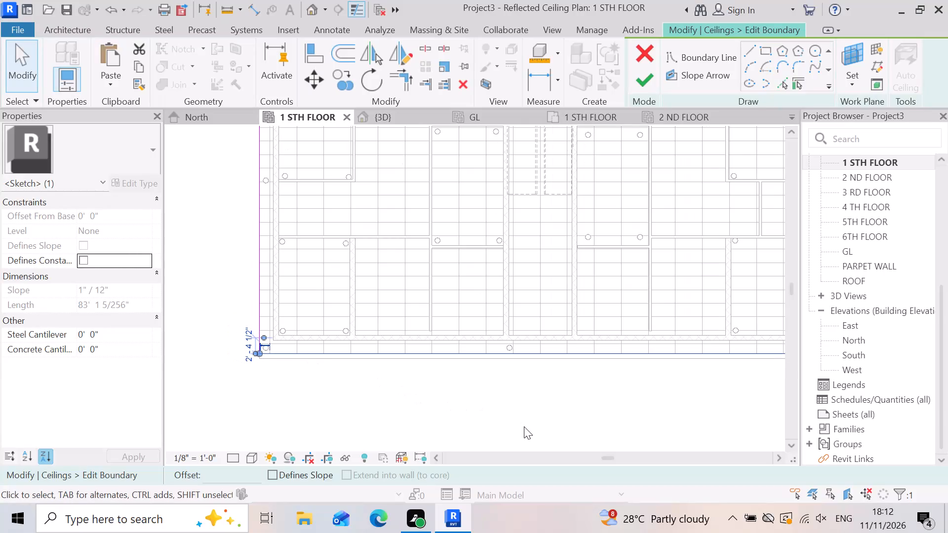
key(Delete)
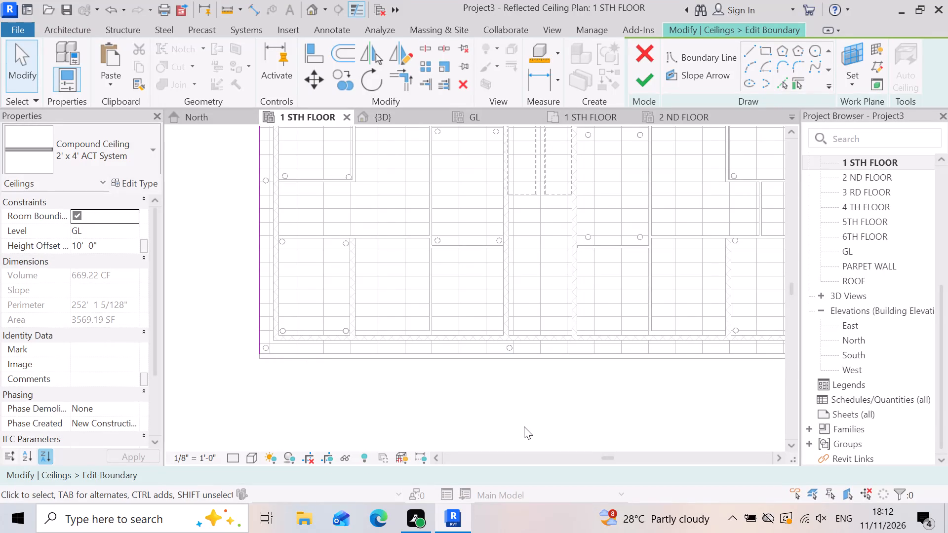
Draw a boundary line about 7'-2" along the ceiling's front edge from its corner and step it inward about 1'-5 3/4".
click(750, 49)
scroll(329, 351, up, 1)
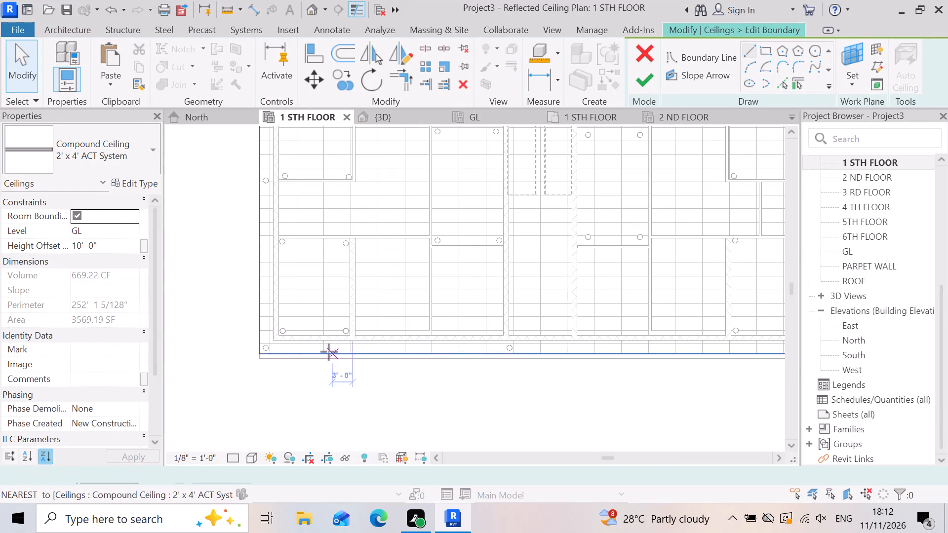
scroll(329, 352, up, 13)
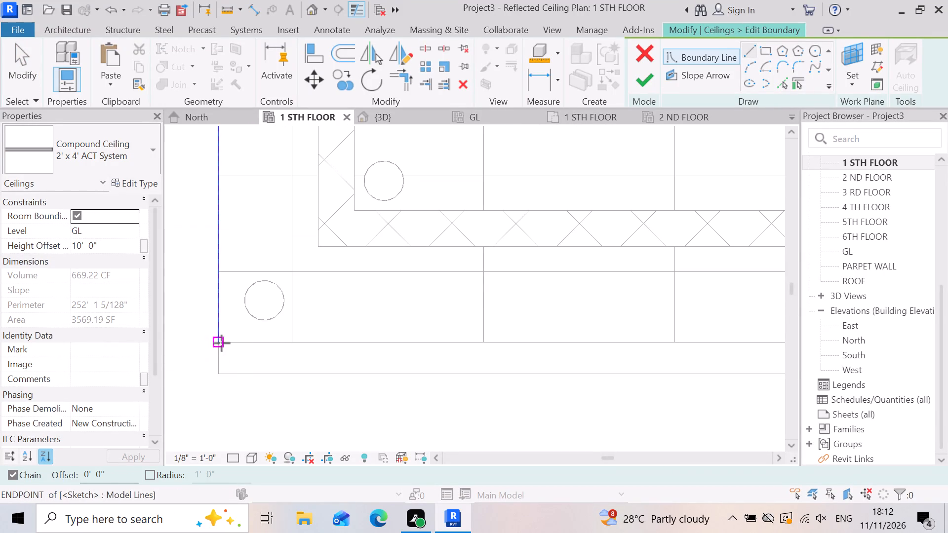
click(222, 343)
scroll(197, 362, down, 4)
scroll(392, 344, up, 2)
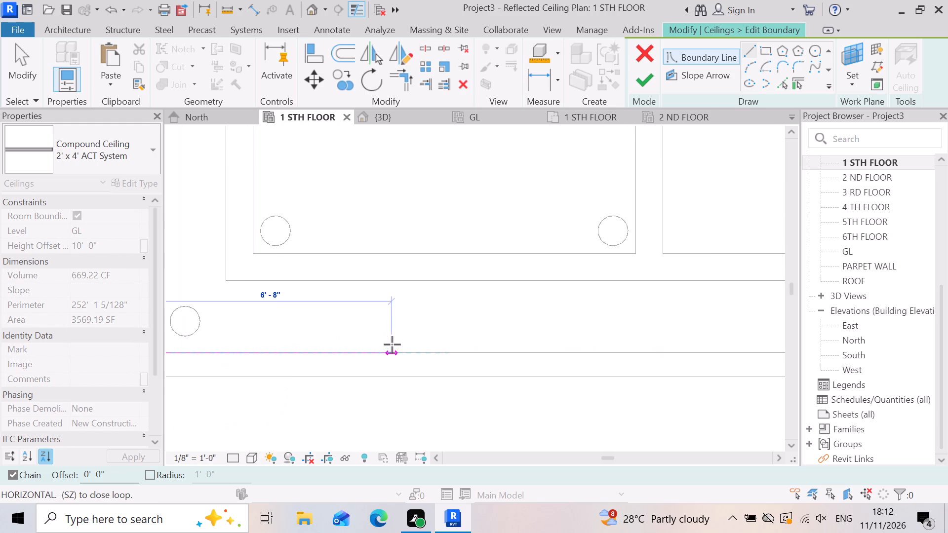
scroll(392, 344, down, 2)
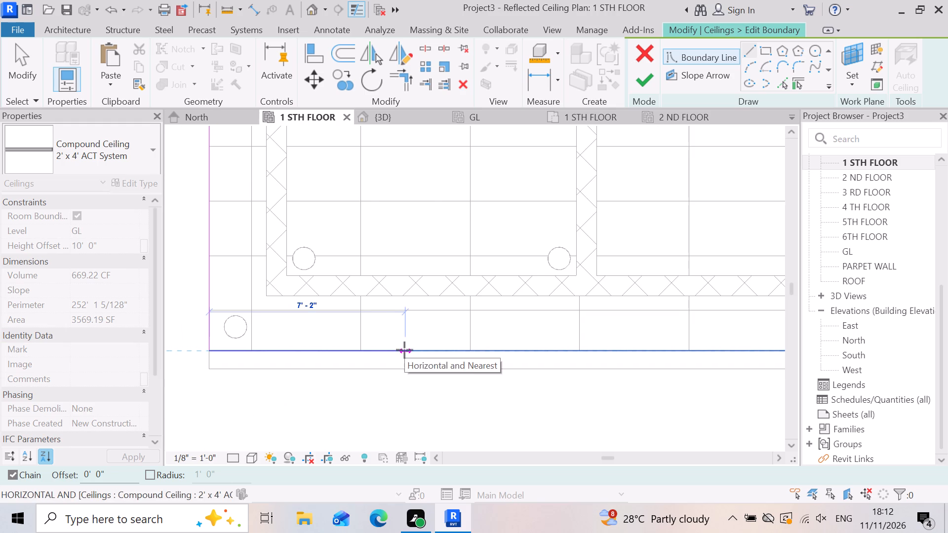
click(404, 350)
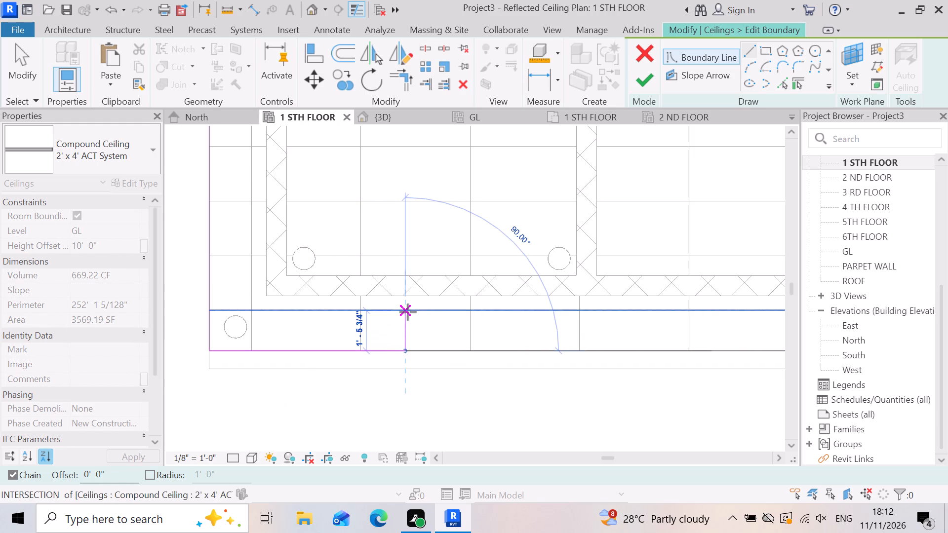
click(408, 312)
Draw the first recessed boundary run about 6'-4 1/2" long and step it back out about 1'-5 3/4" to the front edge.
scroll(403, 313, down, 5)
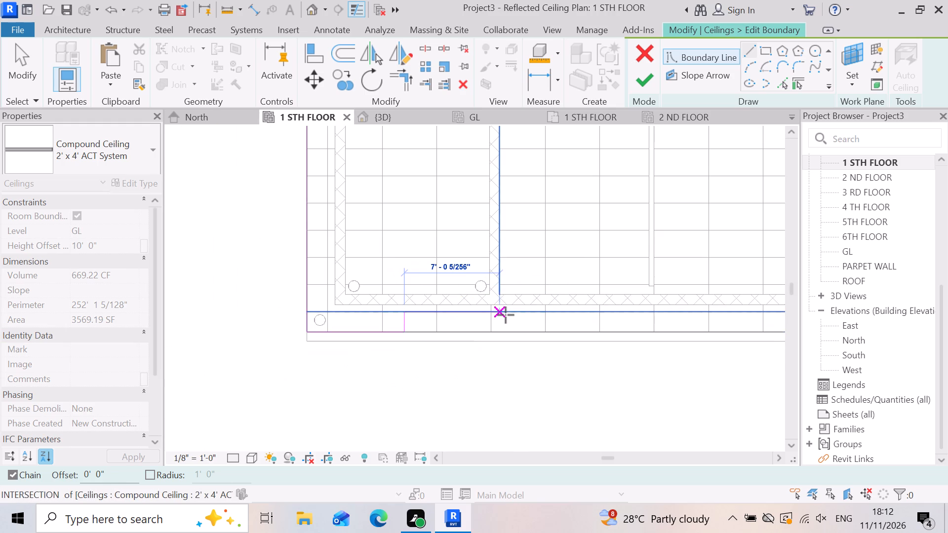
scroll(504, 315, up, 4)
click(481, 307)
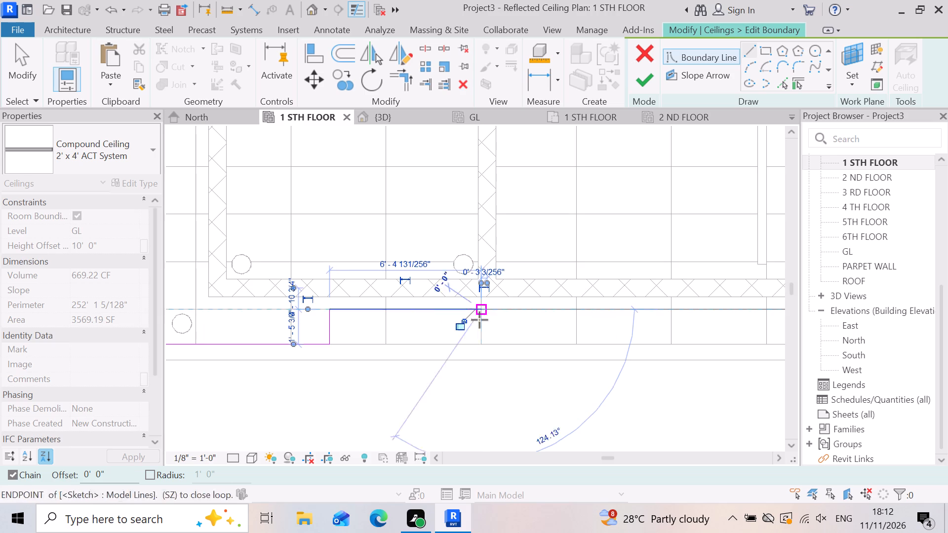
scroll(478, 353, up, 4)
click(478, 338)
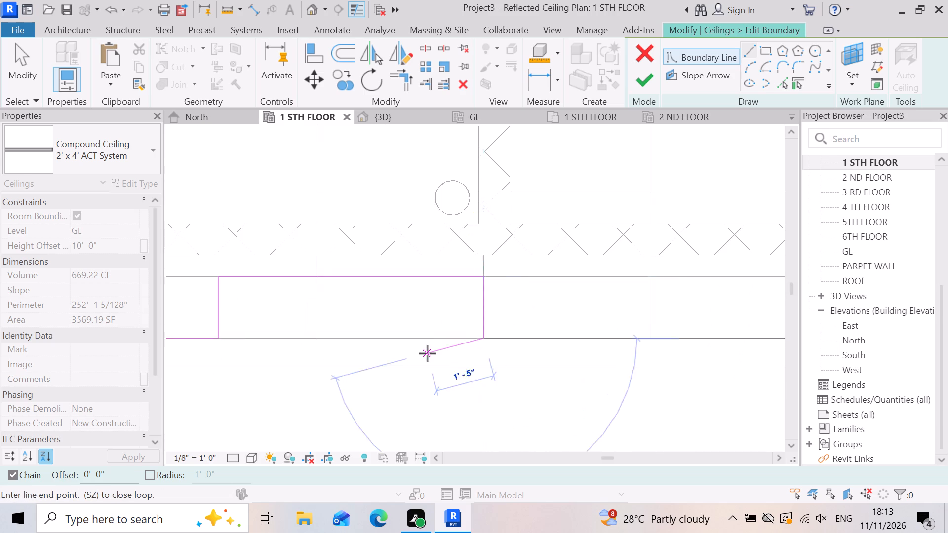
Continue the ceiling boundary 8' along the front edge and step it inward 2' to the wall's outer face.
scroll(428, 353, down, 8)
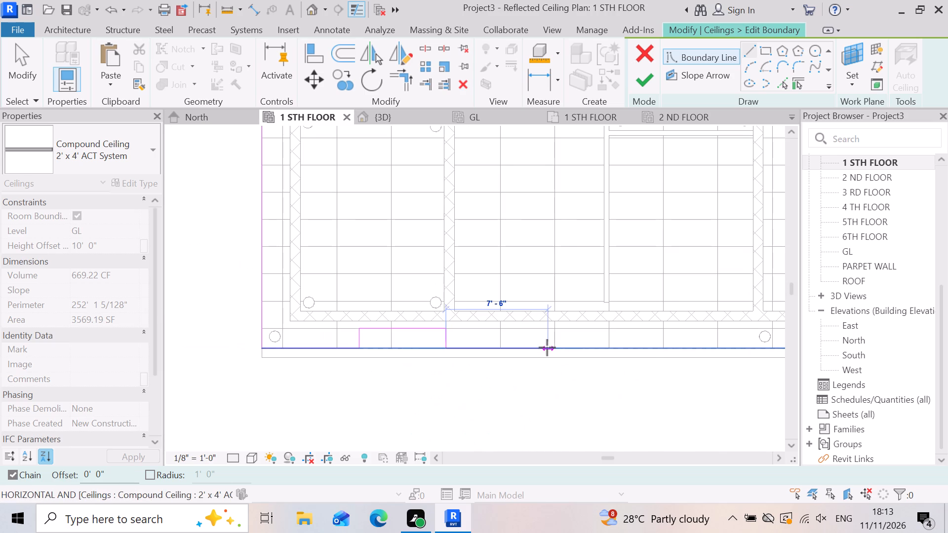
scroll(547, 347, up, 3)
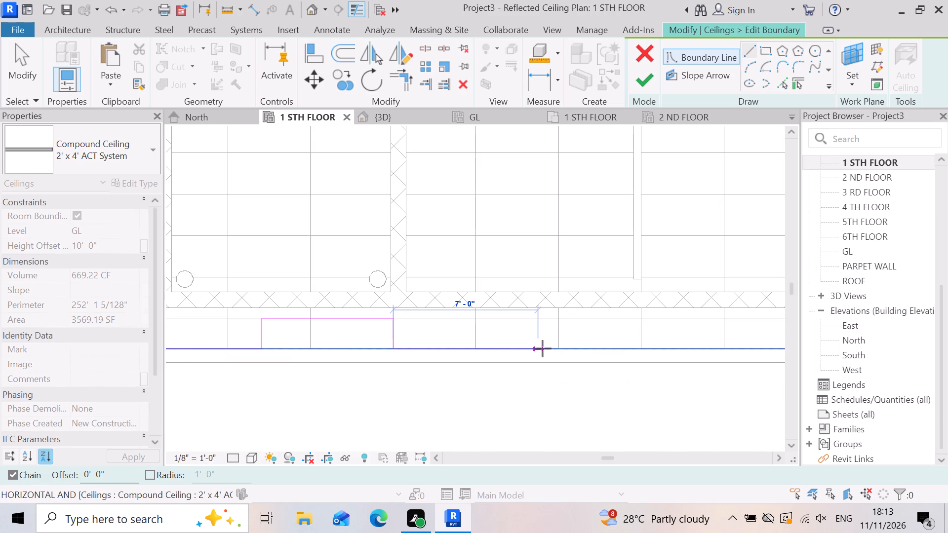
click(557, 351)
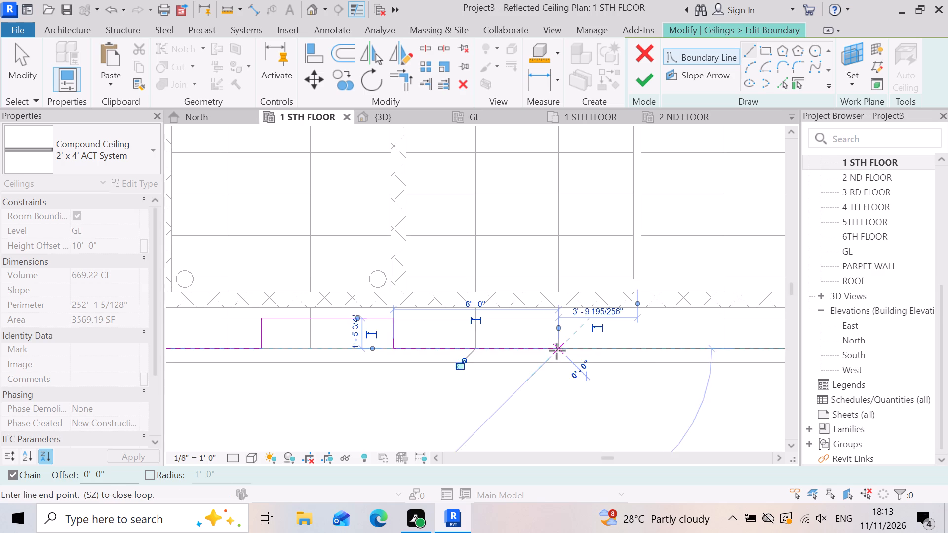
scroll(554, 354, down, 4)
scroll(549, 339, up, 6)
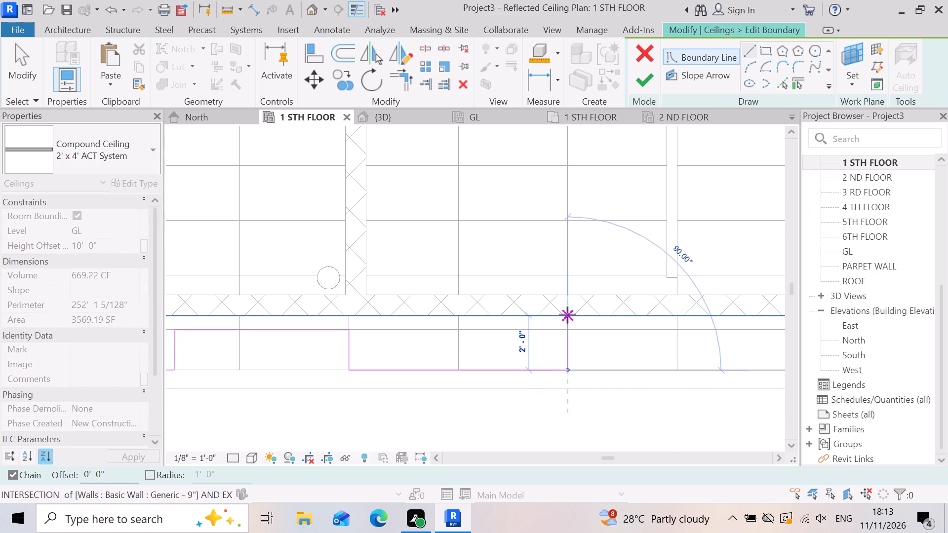
click(567, 315)
Draw the second recessed boundary run 8' long along the wall's outer face and step it 2' back out to the front edge.
scroll(565, 314, down, 4)
scroll(526, 343, down, 3)
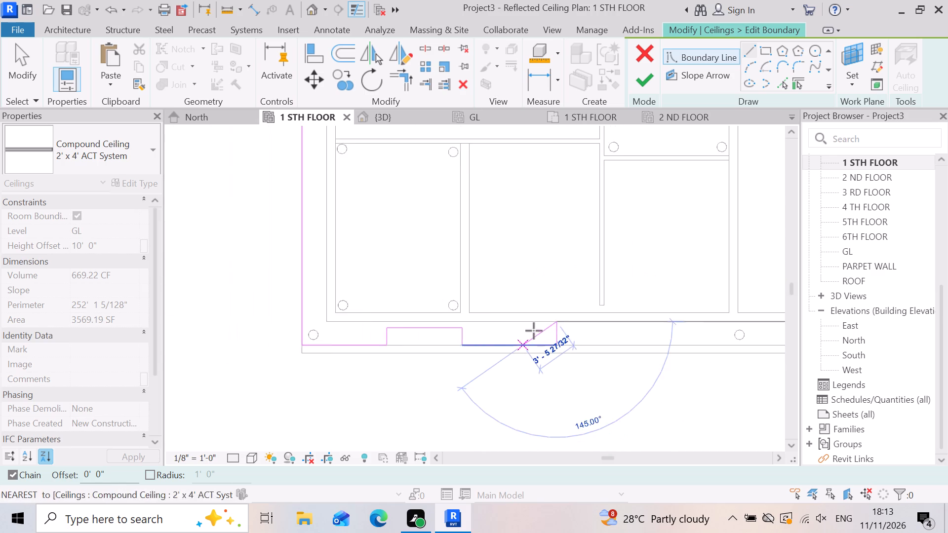
scroll(618, 327, up, 2)
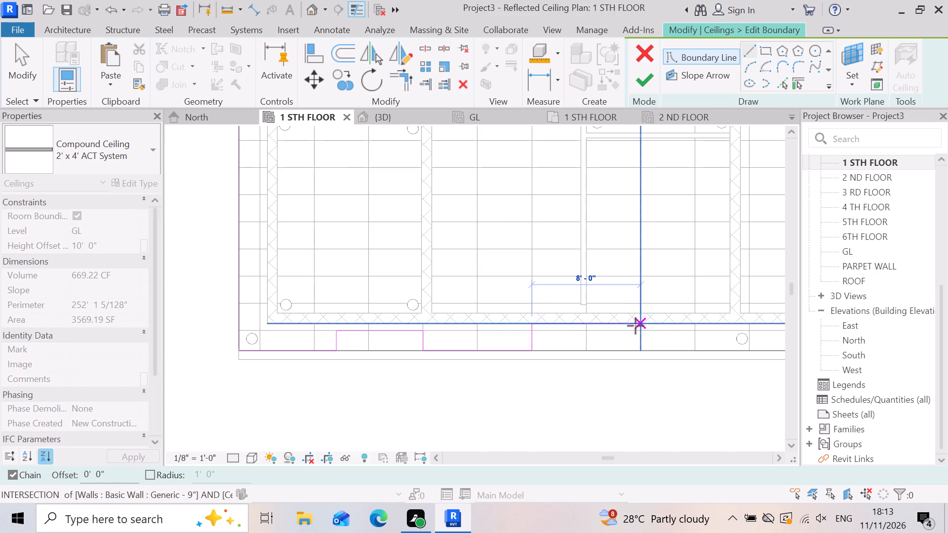
click(635, 326)
scroll(632, 353, up, 5)
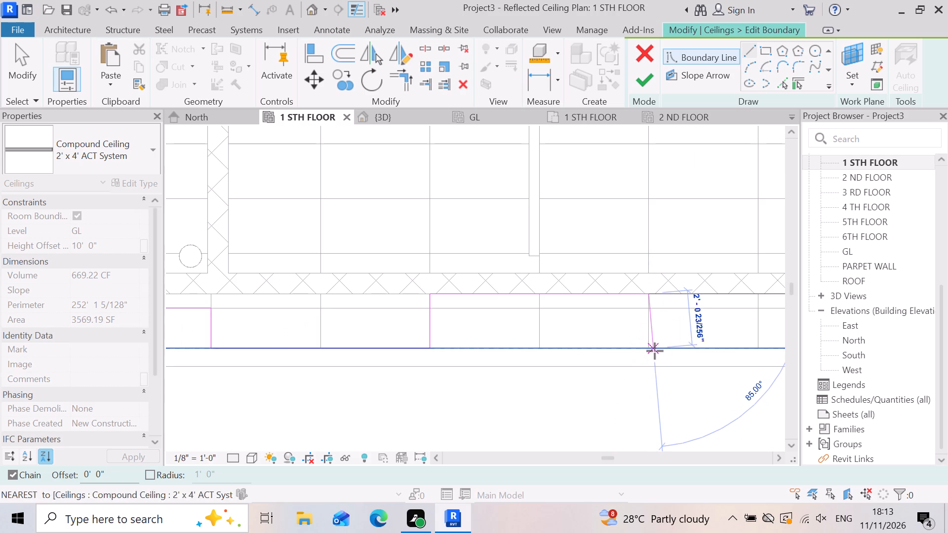
click(655, 351)
Continue the ceiling boundary along the front edge to about the middle of the stair bay and step it inward about 1'-5 3/4".
scroll(590, 368, down, 8)
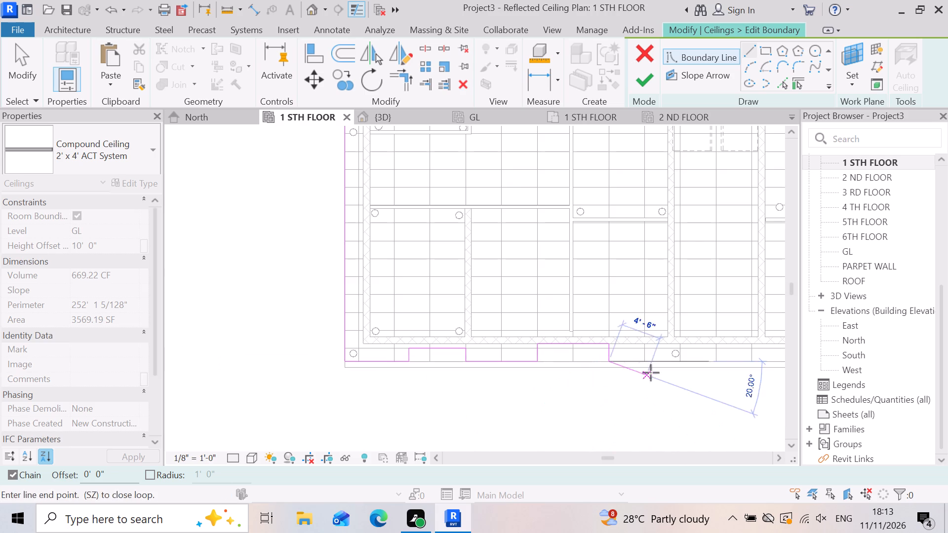
scroll(692, 362, up, 3)
scroll(675, 379, down, 2)
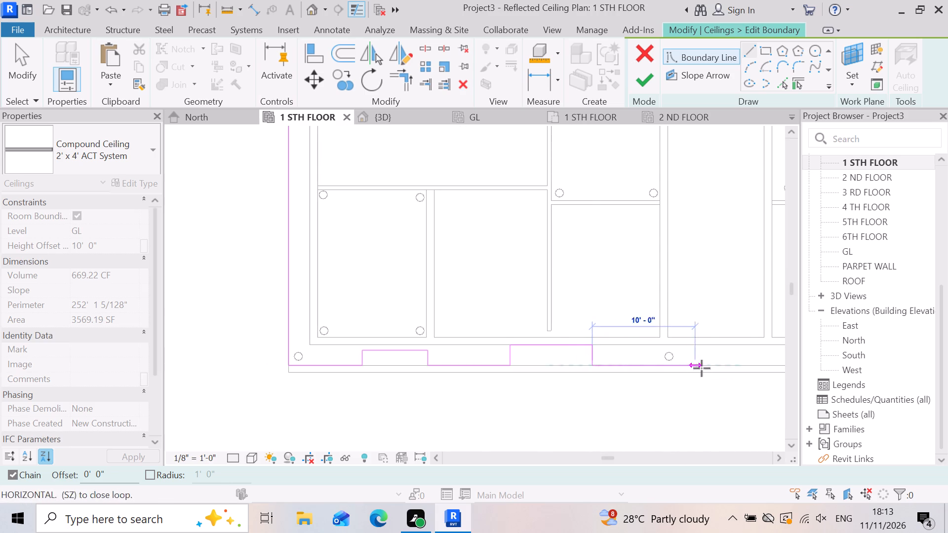
click(713, 364)
scroll(711, 353, up, 2)
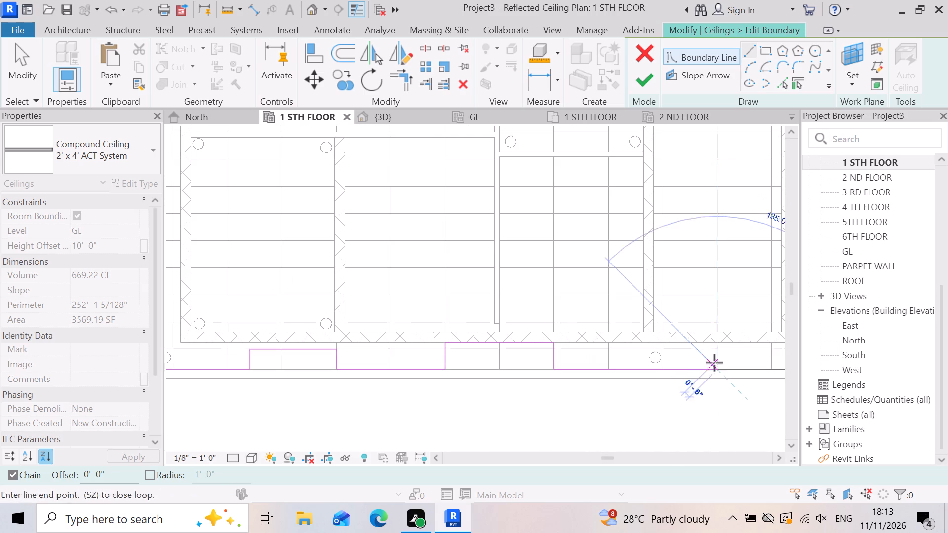
click(716, 349)
Draw the third recessed boundary run 16' long and step it back out about 1'-5 3/4" to the ceiling's front edge.
scroll(623, 379, down, 3)
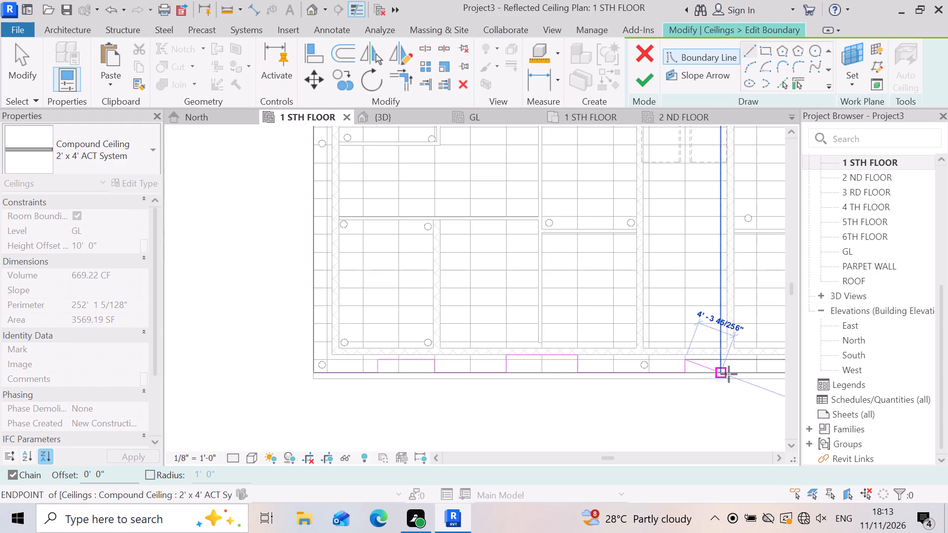
scroll(729, 374, up, 3)
scroll(714, 381, down, 4)
scroll(606, 394, down, 4)
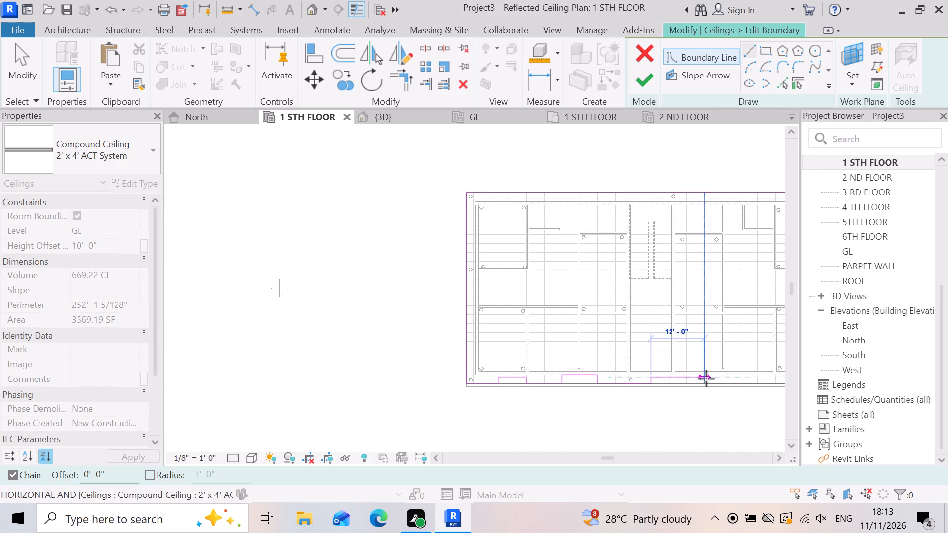
scroll(706, 379, up, 9)
scroll(632, 372, down, 4)
scroll(692, 370, up, 3)
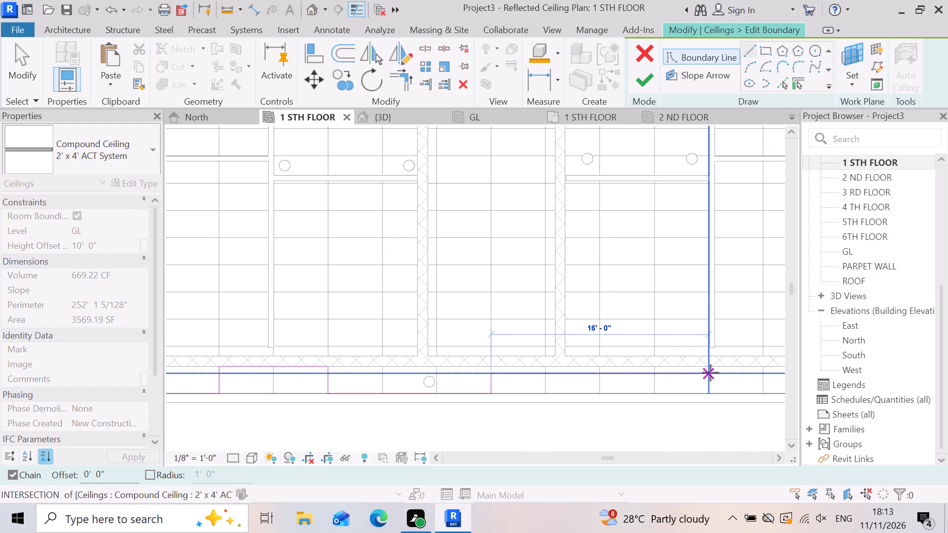
click(711, 373)
scroll(715, 415, up, 5)
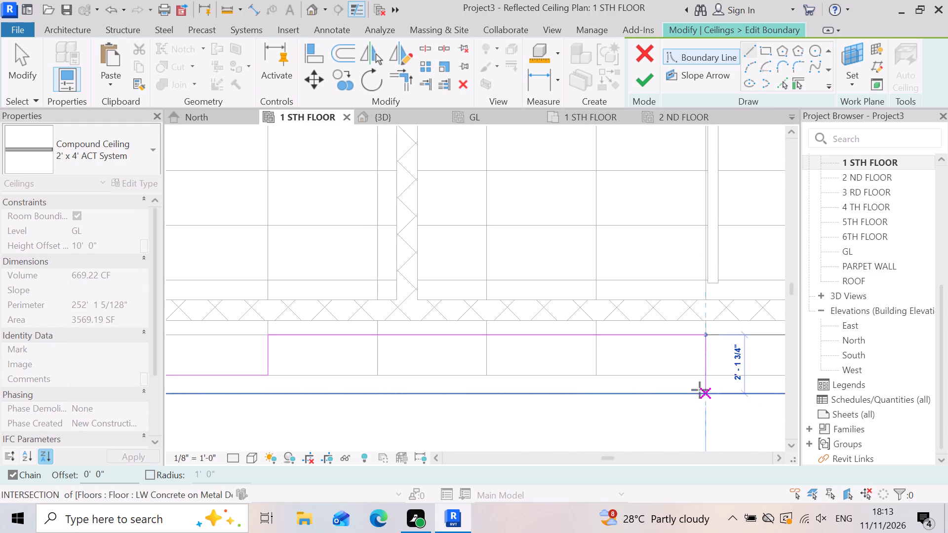
click(701, 377)
Continue the ceiling boundary 13'-6" along the front edge and step it inward 2' to the wall's outer face.
scroll(633, 404, down, 8)
scroll(583, 390, down, 4)
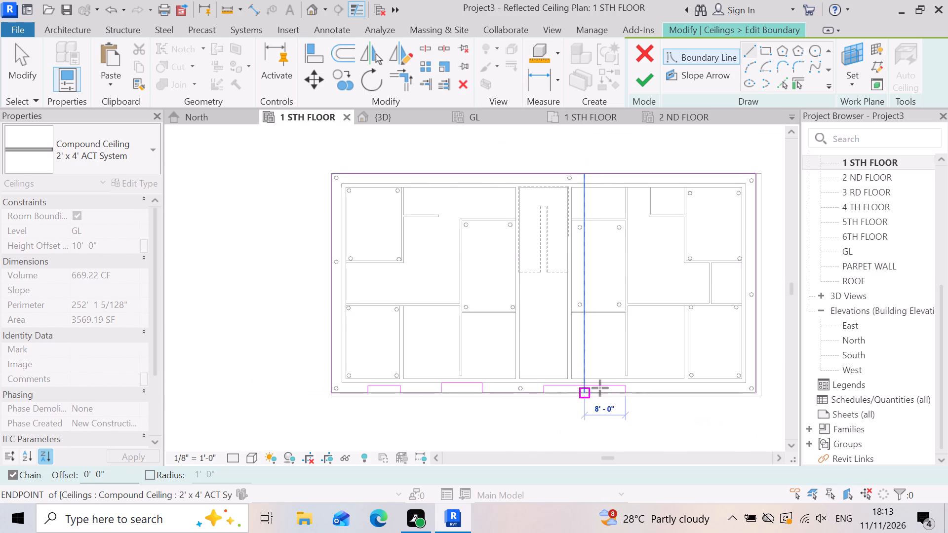
scroll(694, 395, up, 3)
click(694, 395)
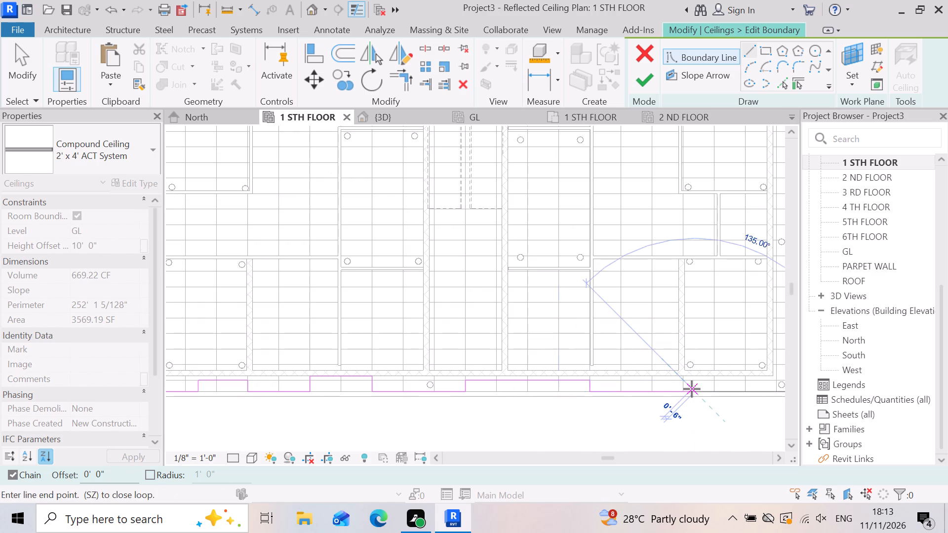
scroll(692, 389, up, 6)
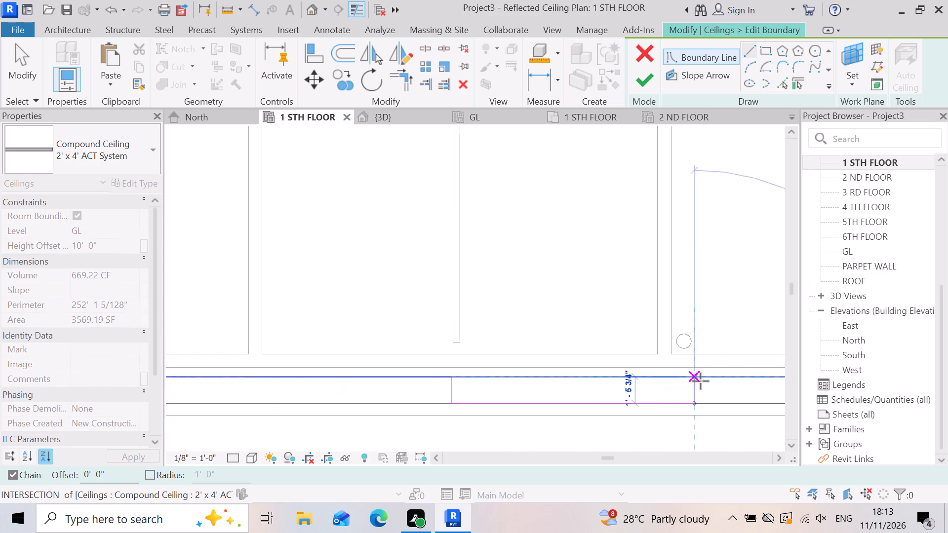
click(699, 365)
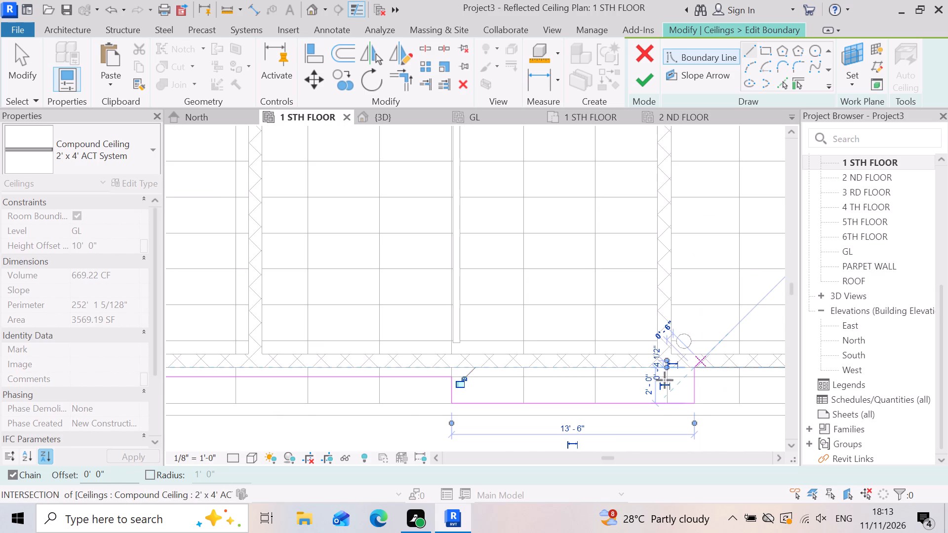
Draw the last recessed run about 10' along the wall face to the building corner and step it 2' out to the front edge.
scroll(658, 383, down, 9)
scroll(727, 391, up, 5)
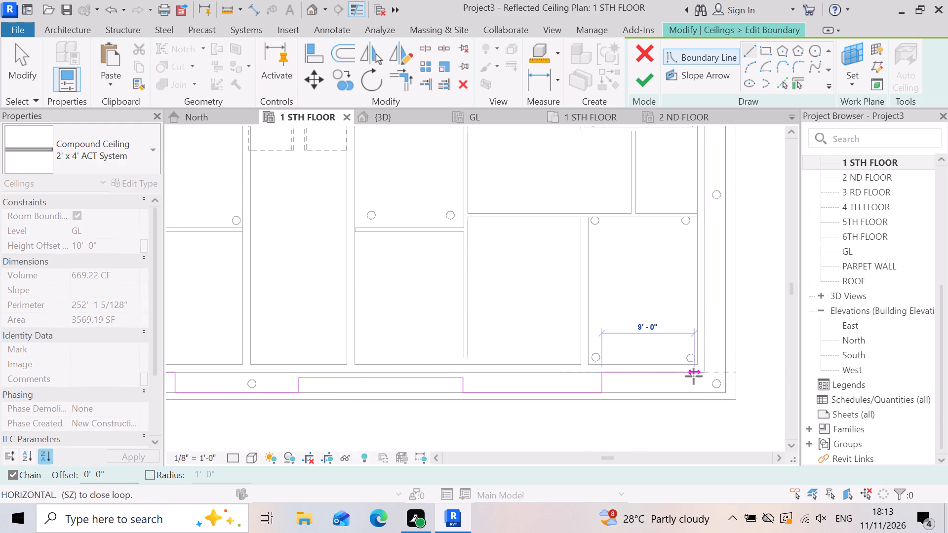
click(710, 373)
scroll(709, 411, up, 6)
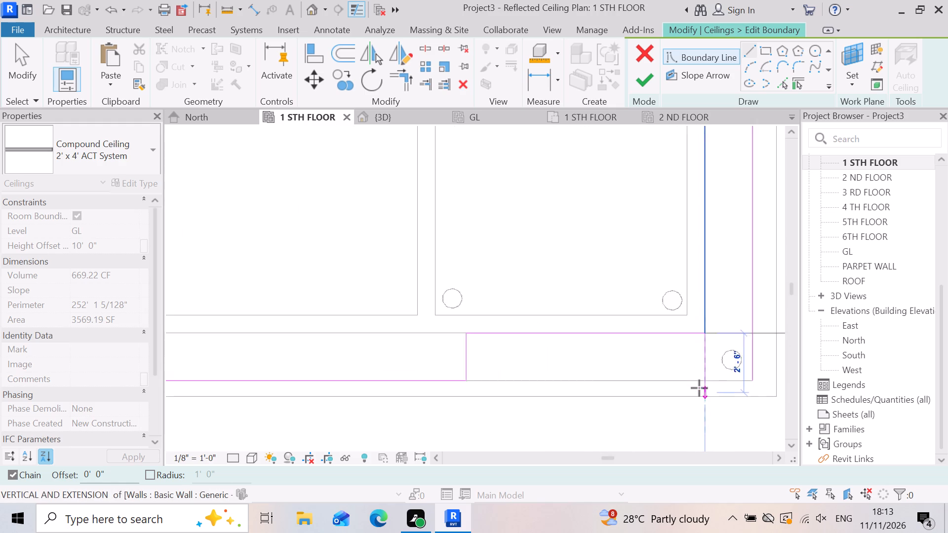
scroll(699, 388, up, 2)
click(704, 378)
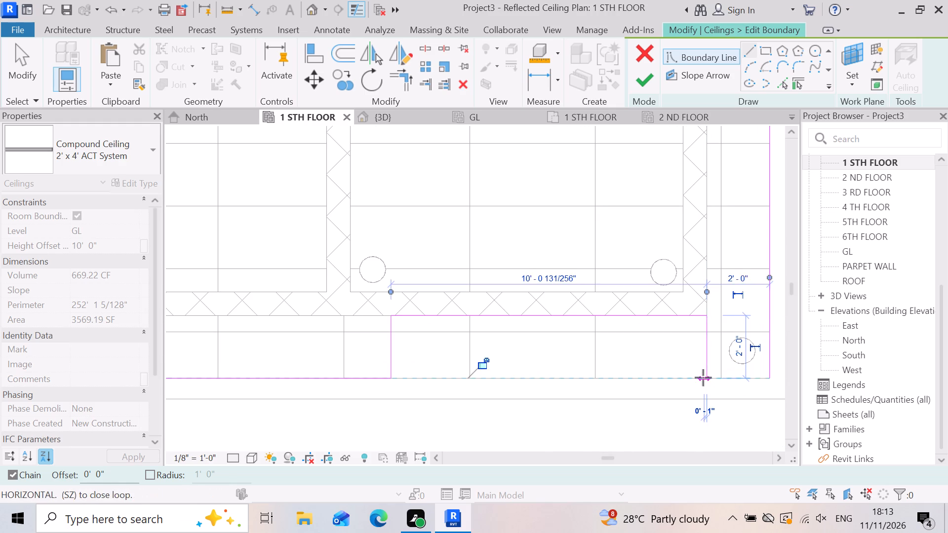
Close the ceiling boundary with a 2' run along the front edge to the corner and finish the boundary edit.
scroll(703, 378, down, 3)
scroll(734, 374, up, 4)
click(756, 382)
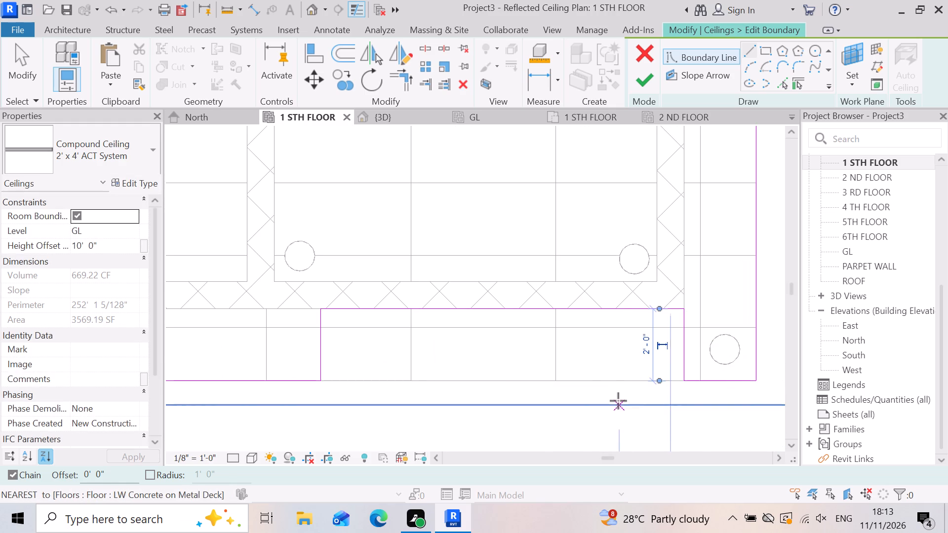
scroll(618, 401, down, 6)
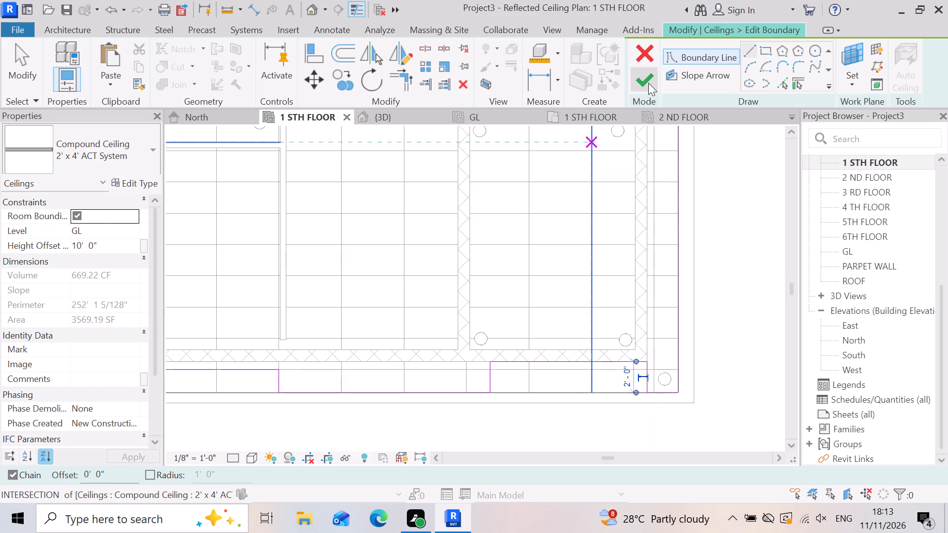
drag(639, 71, 641, 76)
Examine the reshaped ceiling against the stepped slab edge along the whole front facade in the 3D view.
scroll(647, 358, down, 5)
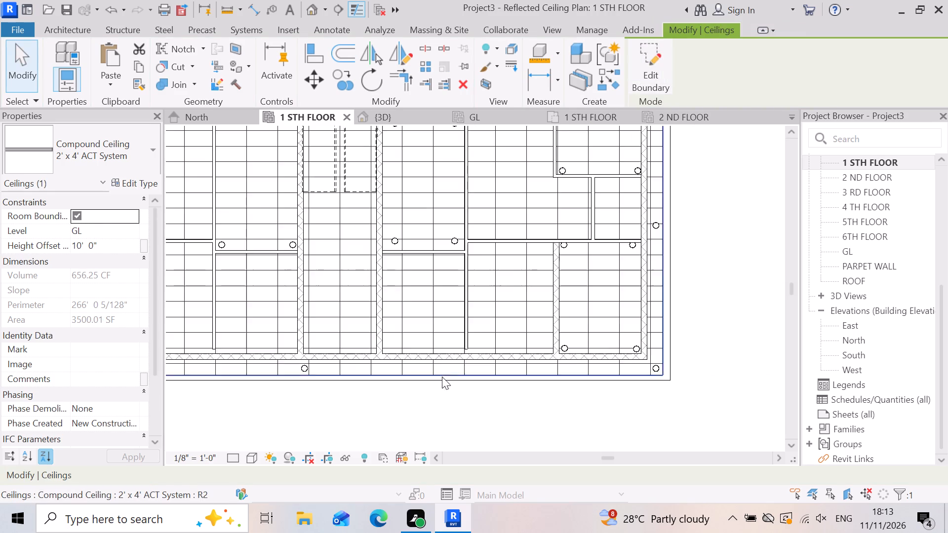
scroll(648, 346, down, 4)
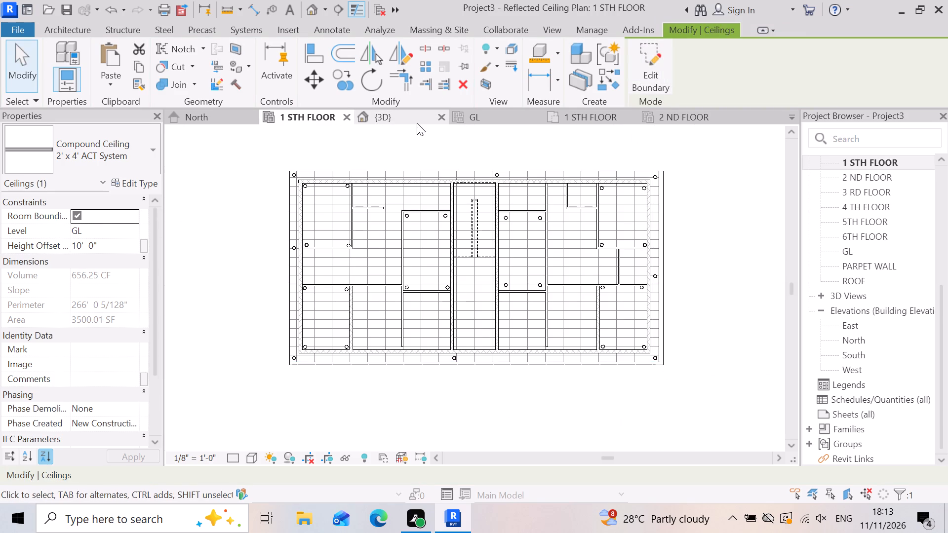
click(415, 117)
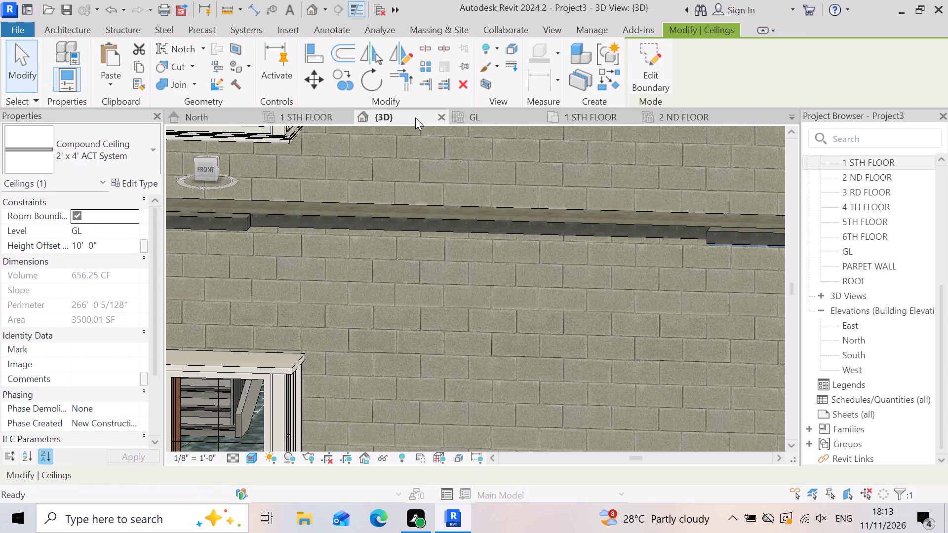
scroll(472, 277, down, 8)
scroll(640, 319, up, 8)
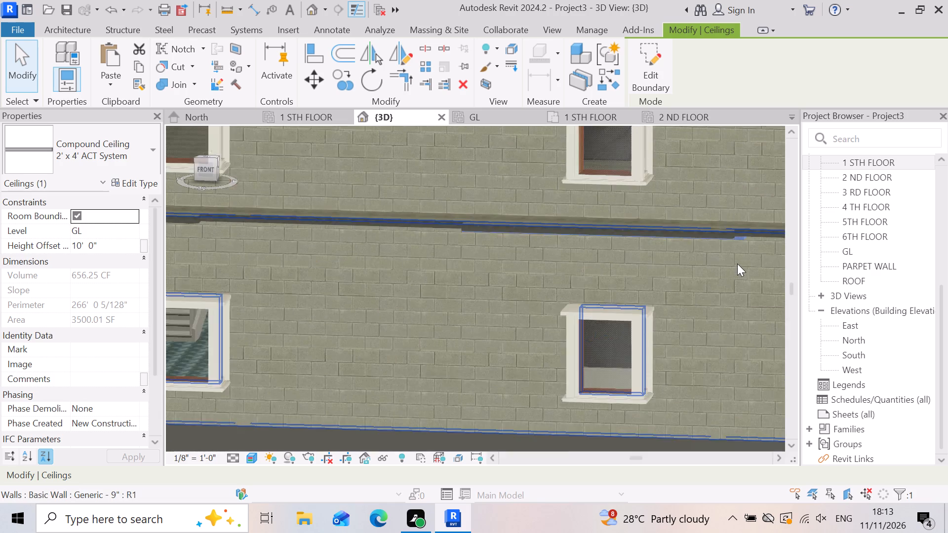
scroll(737, 264, up, 3)
scroll(536, 233, down, 13)
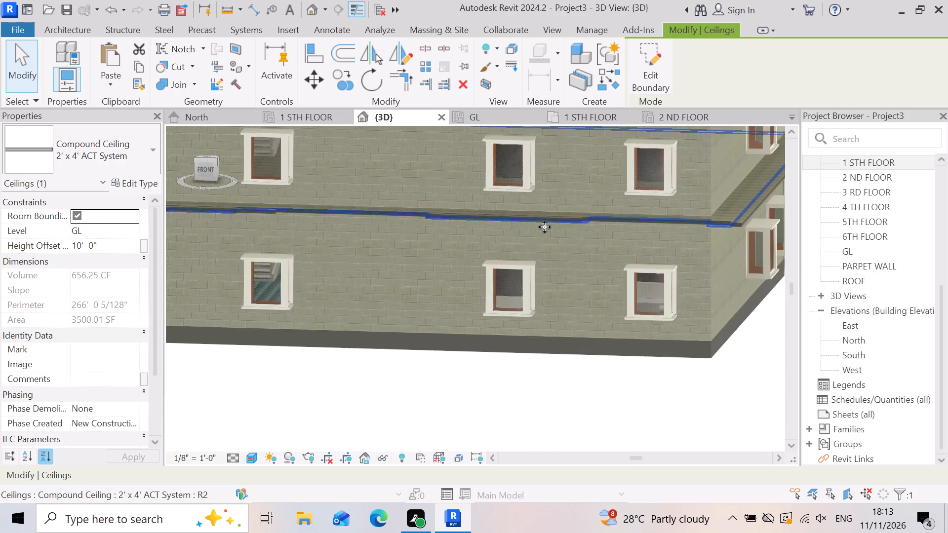
scroll(545, 227, down, 3)
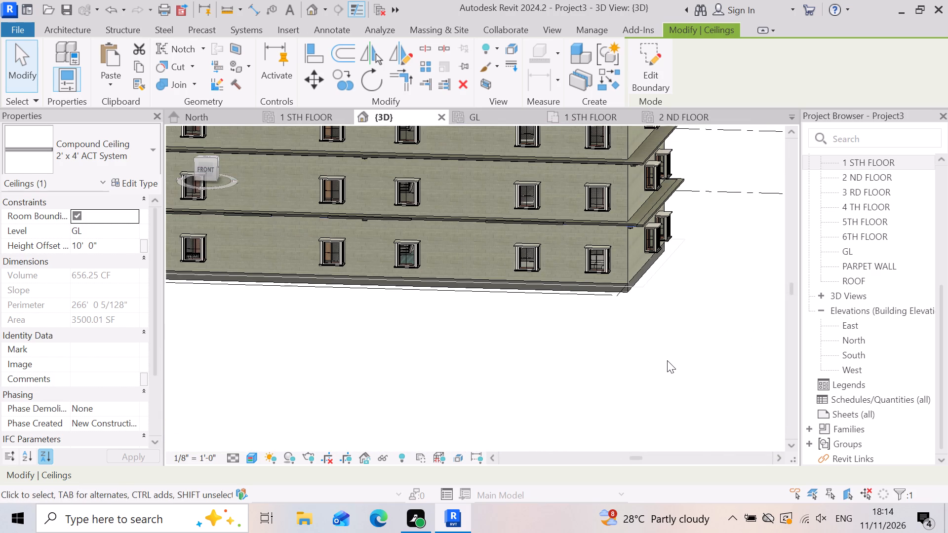
key(Escape)
scroll(651, 151, up, 8)
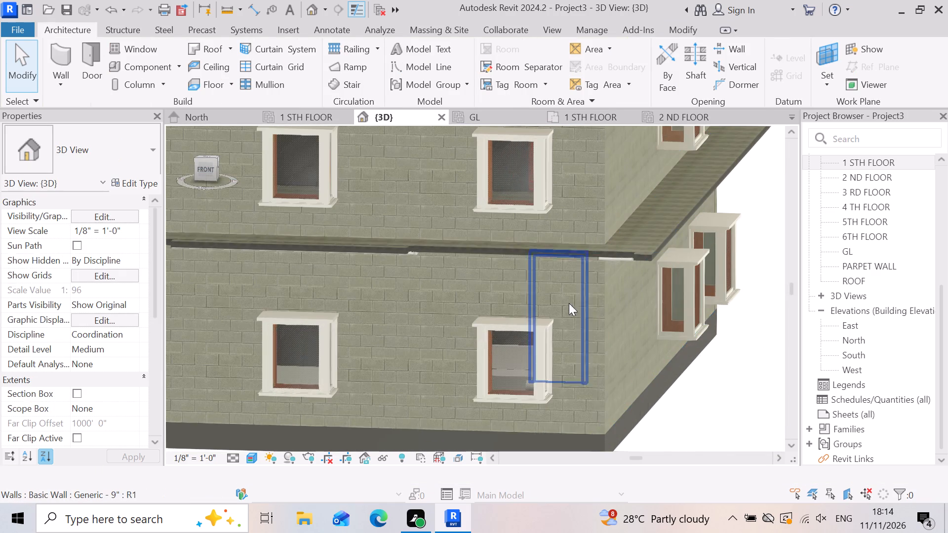
scroll(366, 263, up, 11)
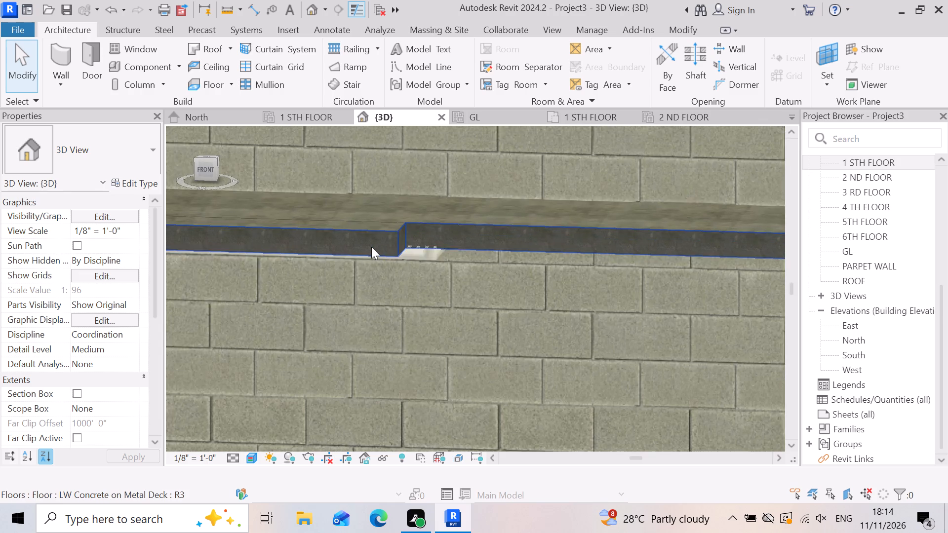
scroll(371, 247, up, 3)
scroll(604, 217, down, 16)
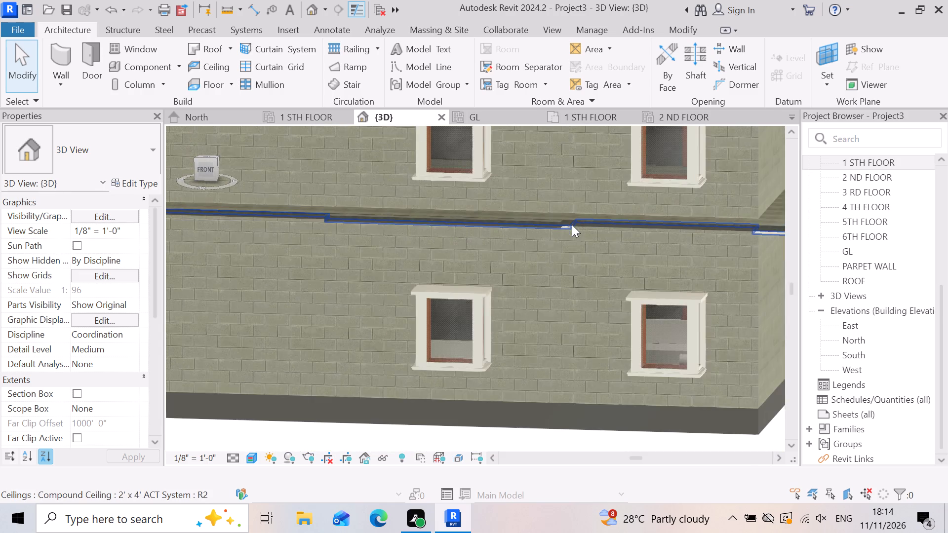
scroll(572, 225, down, 2)
scroll(519, 233, down, 3)
scroll(699, 228, up, 9)
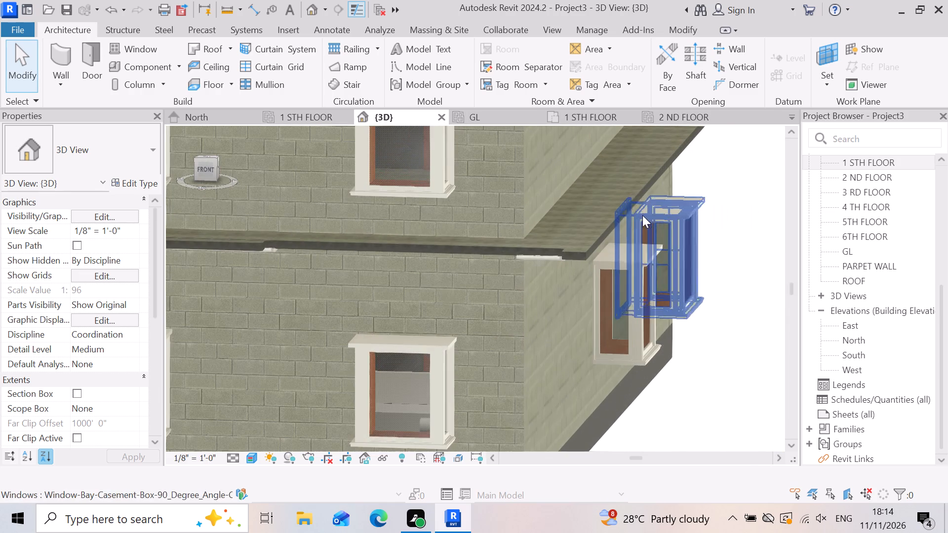
scroll(477, 305, up, 3)
scroll(566, 260, up, 4)
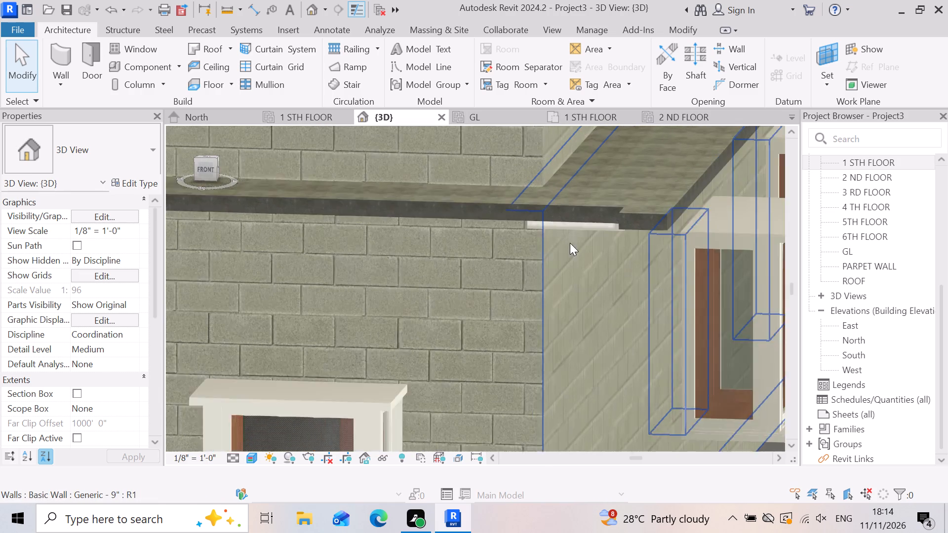
scroll(570, 243, up, 5)
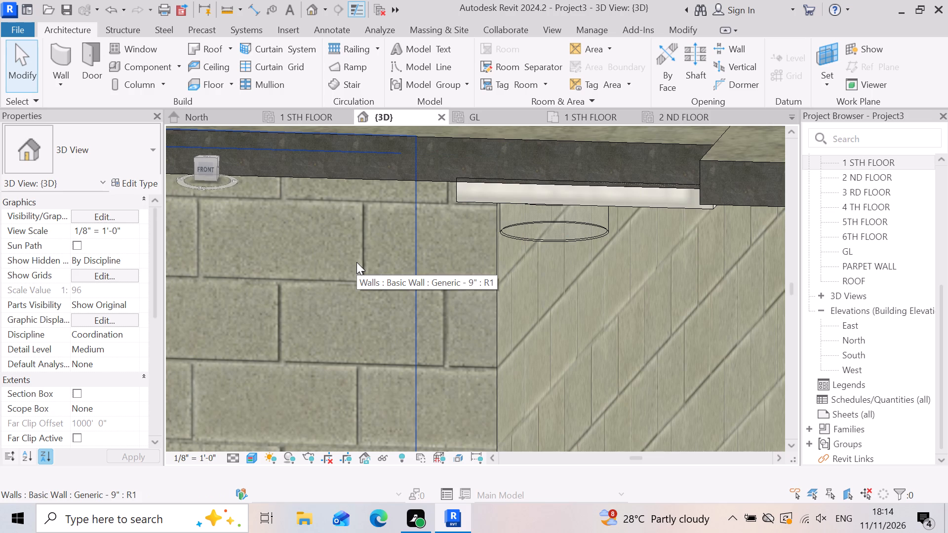
scroll(611, 160, down, 15)
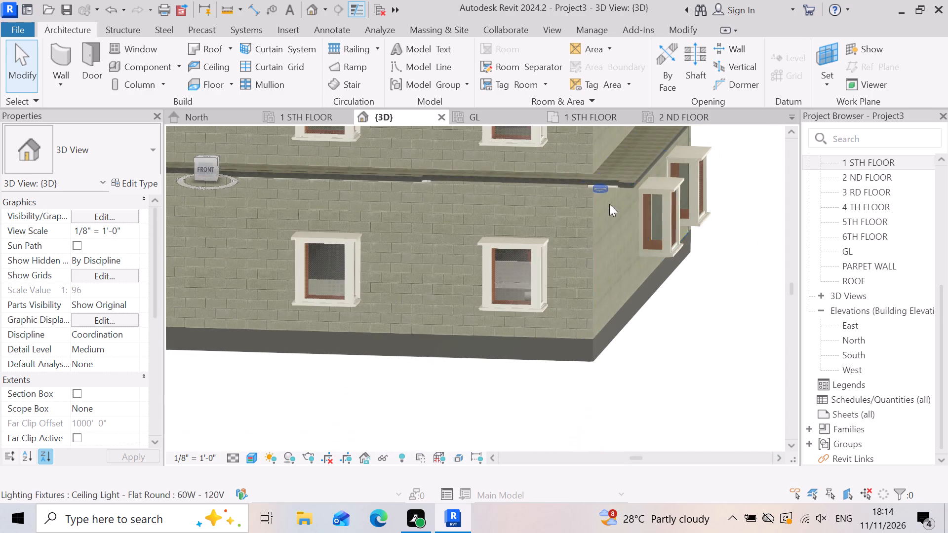
scroll(559, 261, down, 5)
key(Escape)
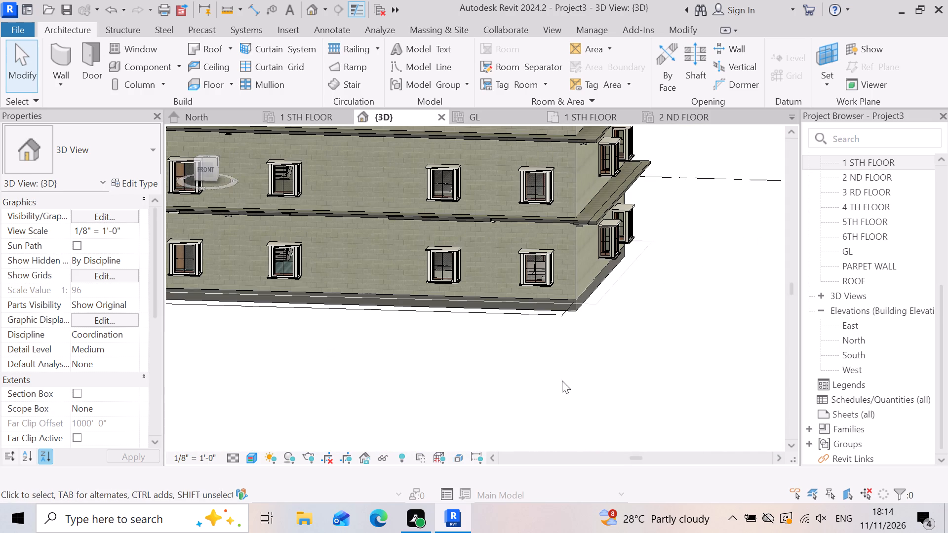
scroll(410, 281, up, 7)
scroll(706, 290, down, 7)
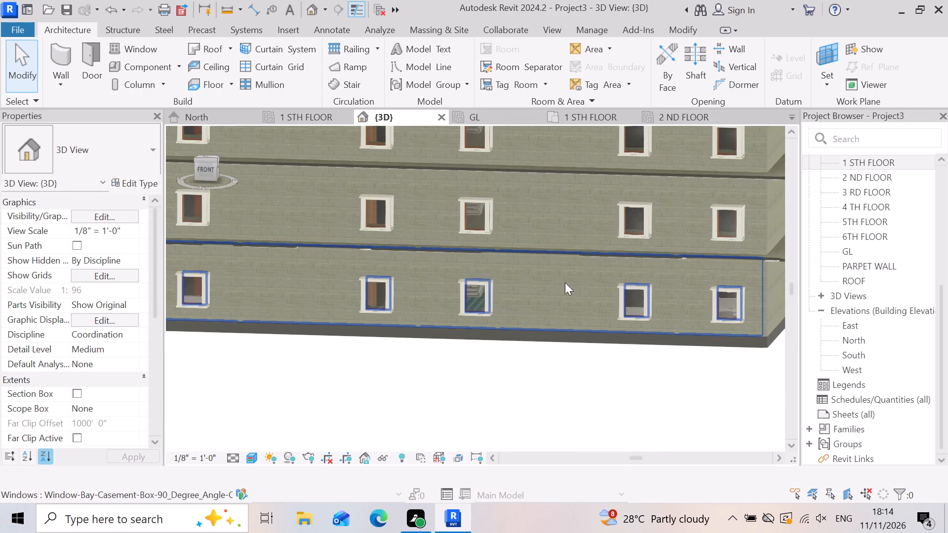
scroll(294, 270, up, 3)
scroll(568, 305, down, 4)
scroll(370, 265, up, 6)
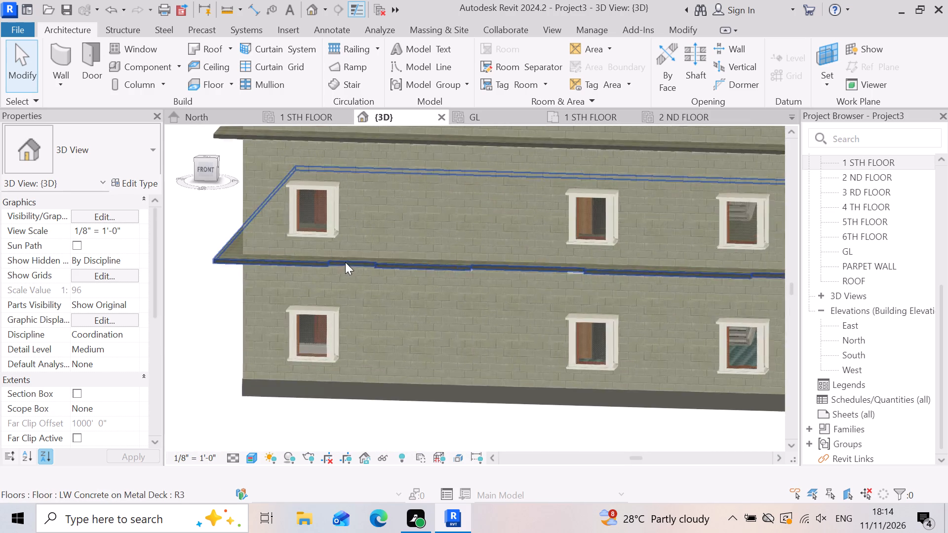
Examine the stepped front edge of the first-floor slab near the building corner in the 3D view.
scroll(229, 296, up, 6)
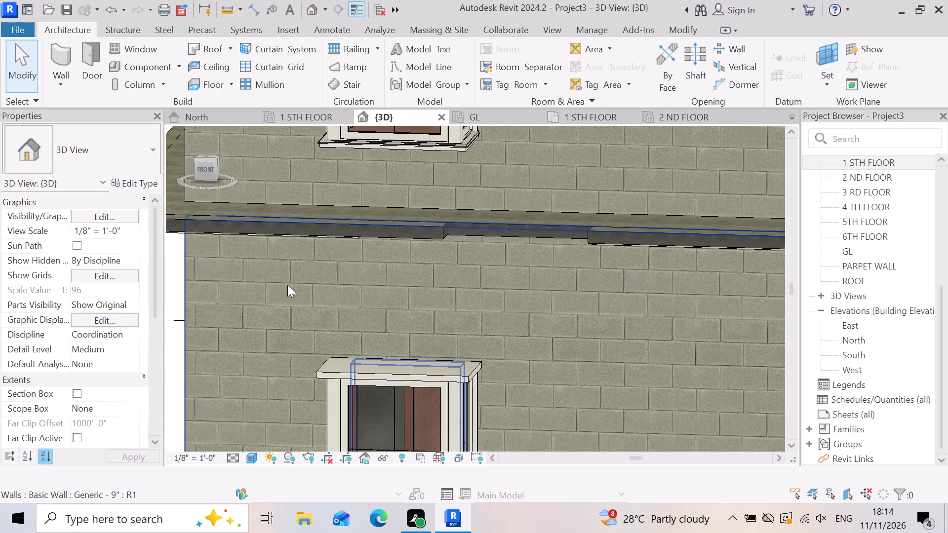
scroll(768, 237, up, 5)
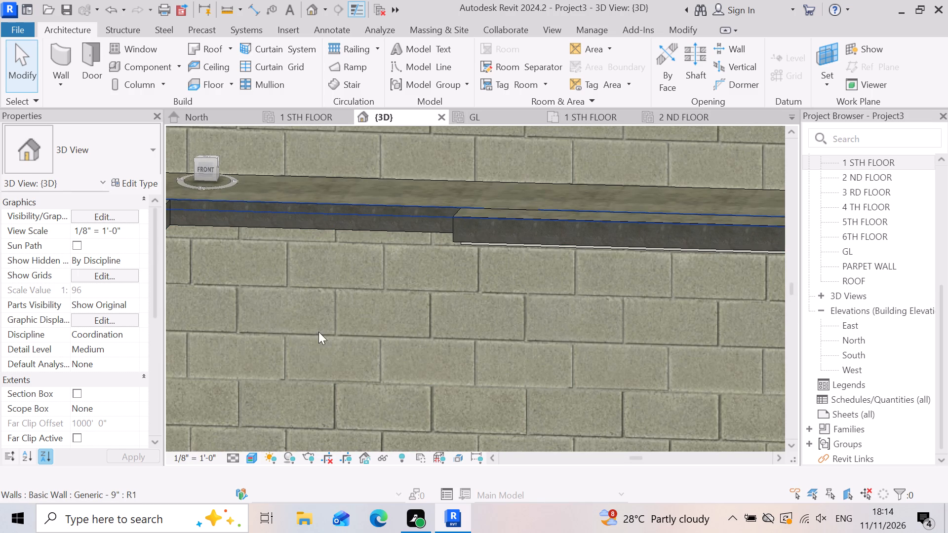
scroll(497, 285, down, 8)
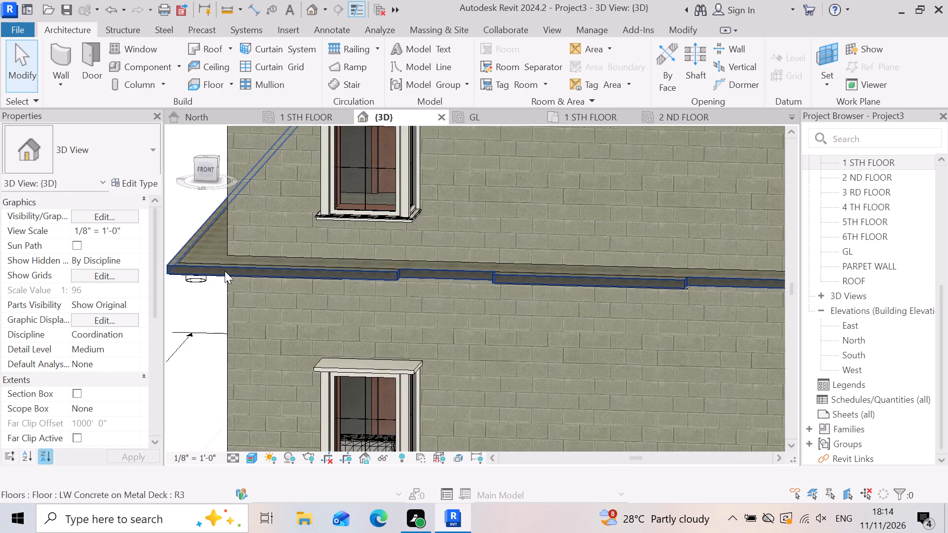
scroll(193, 271, up, 3)
scroll(425, 328, down, 3)
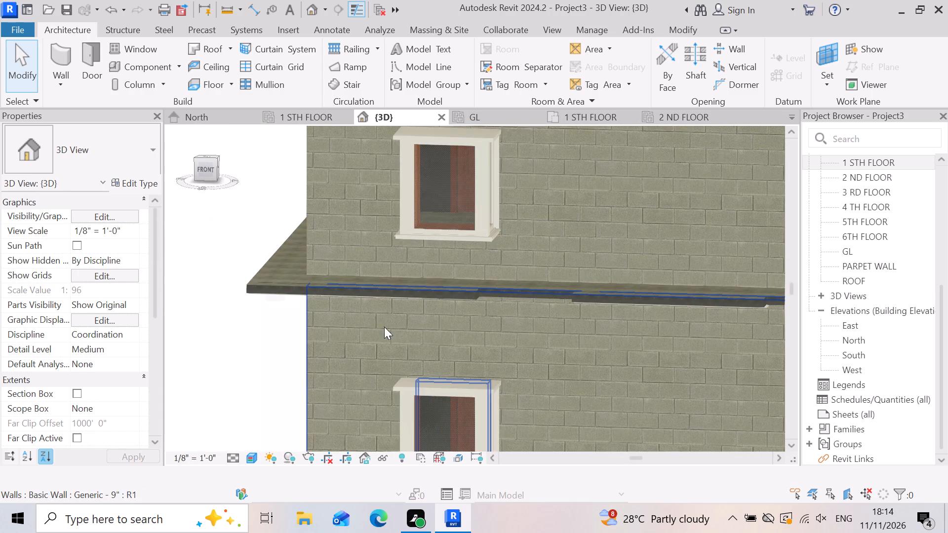
scroll(321, 325, down, 2)
scroll(286, 301, up, 4)
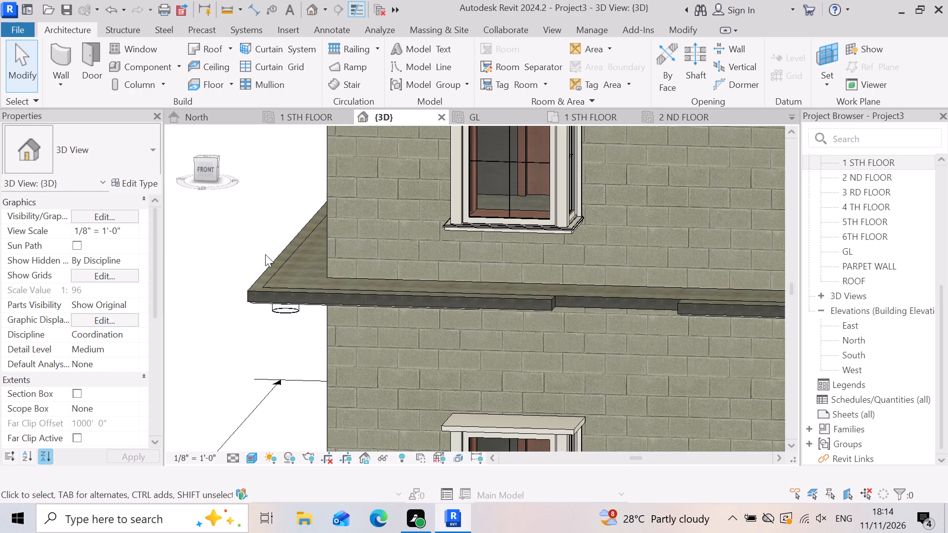
scroll(278, 257, up, 1)
scroll(288, 331, up, 2)
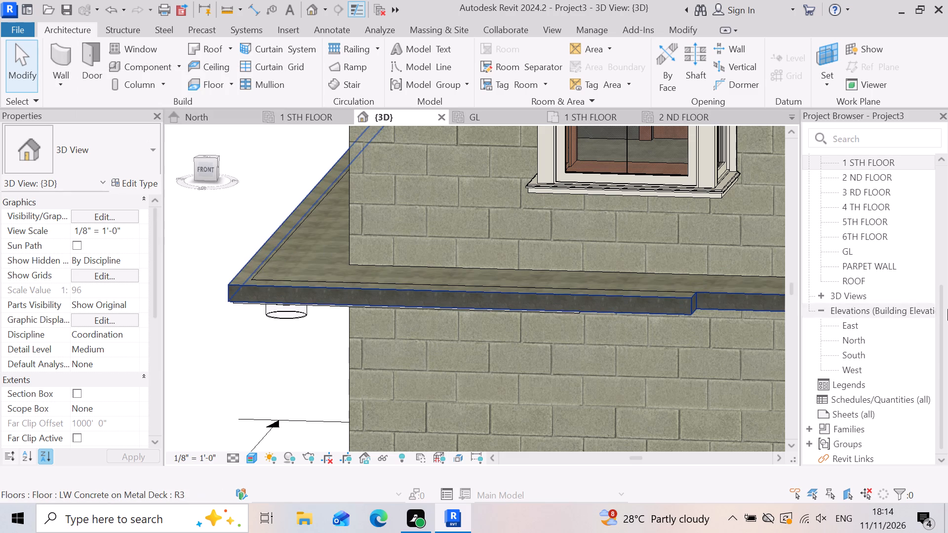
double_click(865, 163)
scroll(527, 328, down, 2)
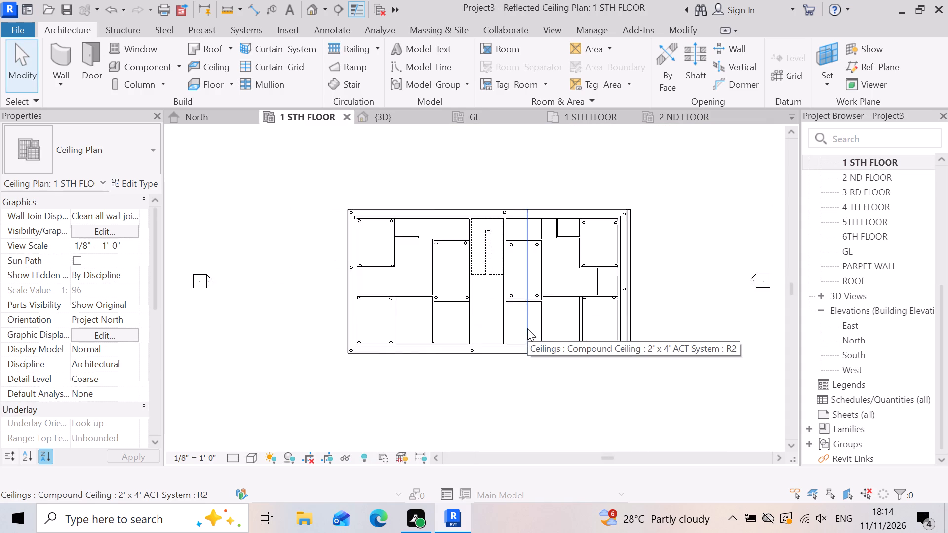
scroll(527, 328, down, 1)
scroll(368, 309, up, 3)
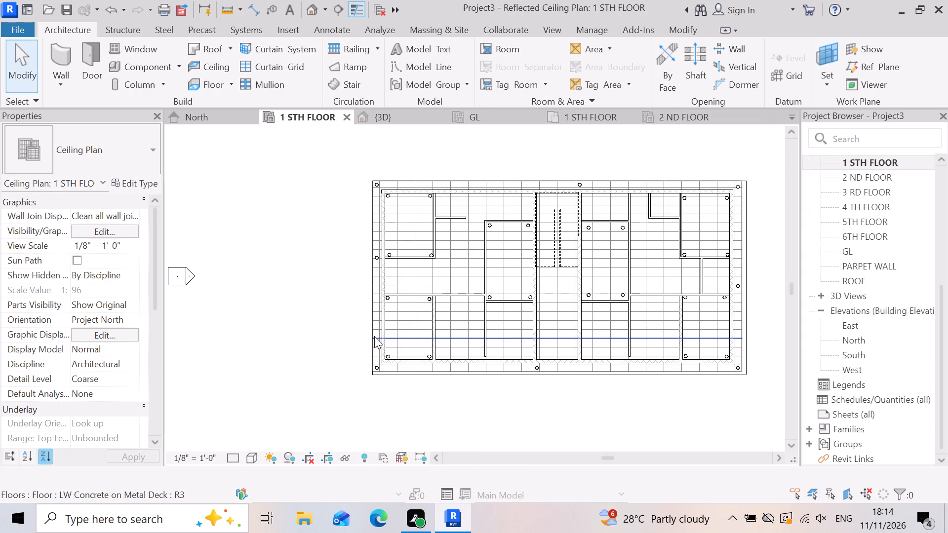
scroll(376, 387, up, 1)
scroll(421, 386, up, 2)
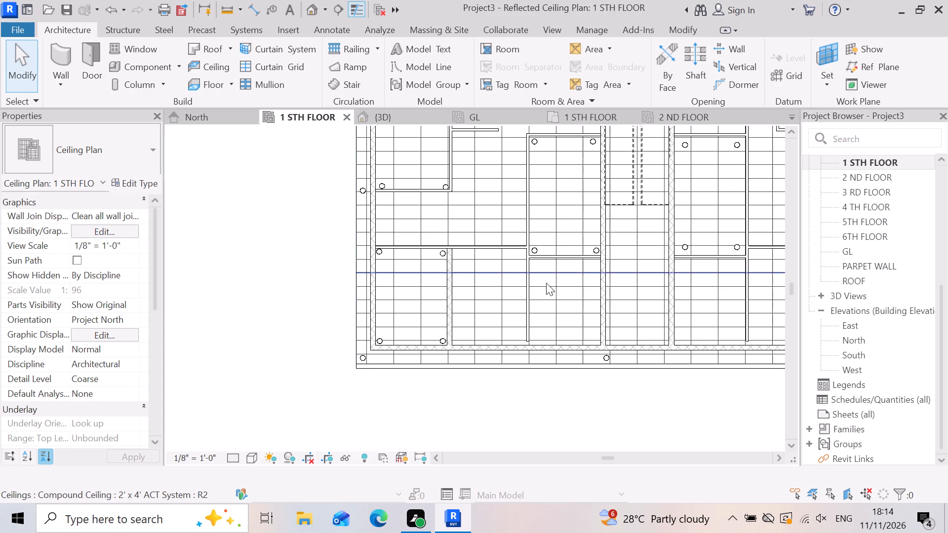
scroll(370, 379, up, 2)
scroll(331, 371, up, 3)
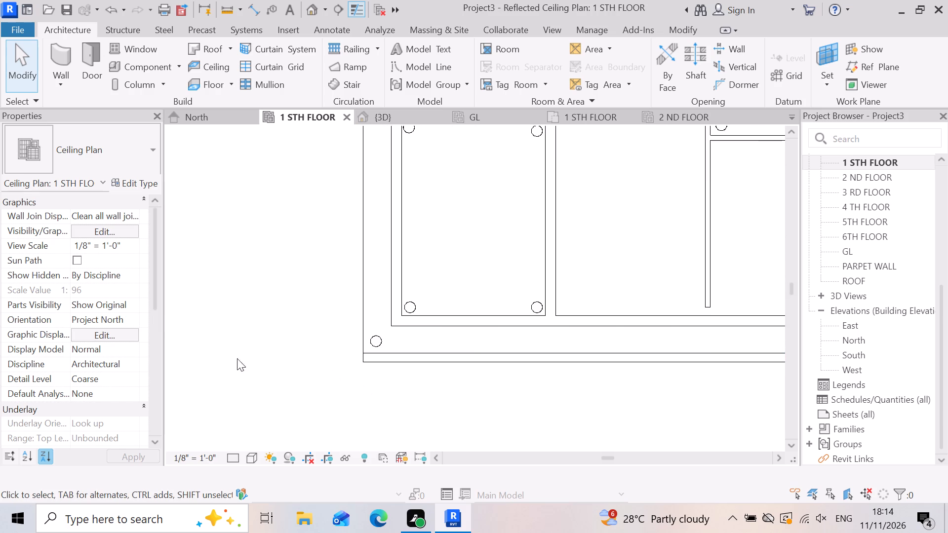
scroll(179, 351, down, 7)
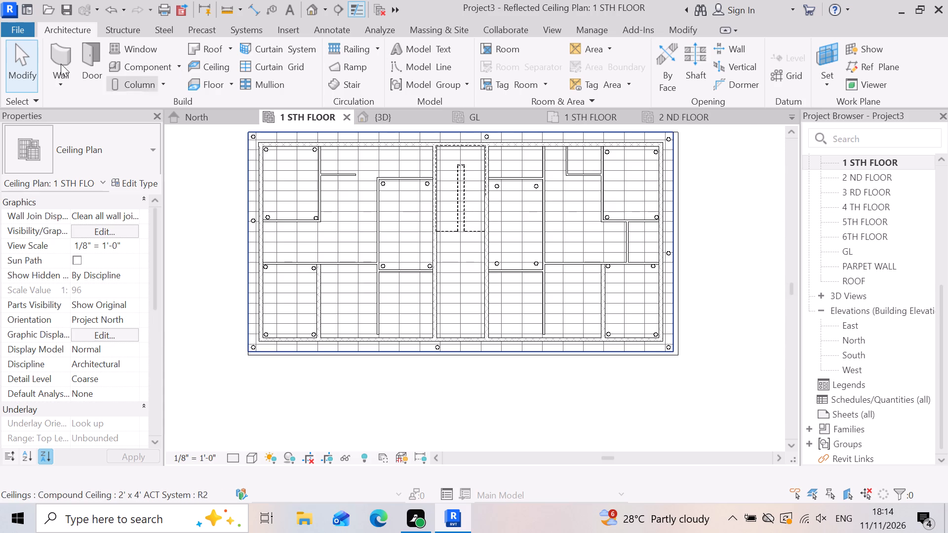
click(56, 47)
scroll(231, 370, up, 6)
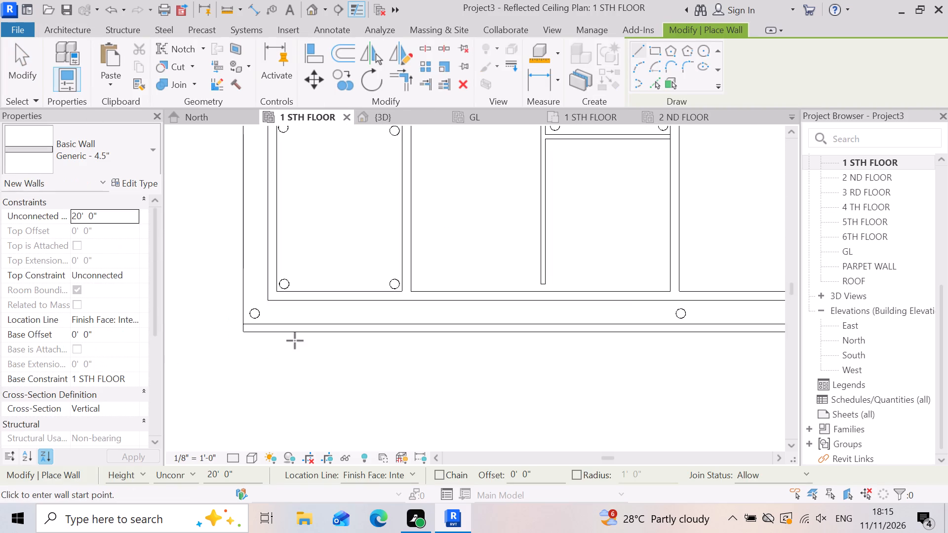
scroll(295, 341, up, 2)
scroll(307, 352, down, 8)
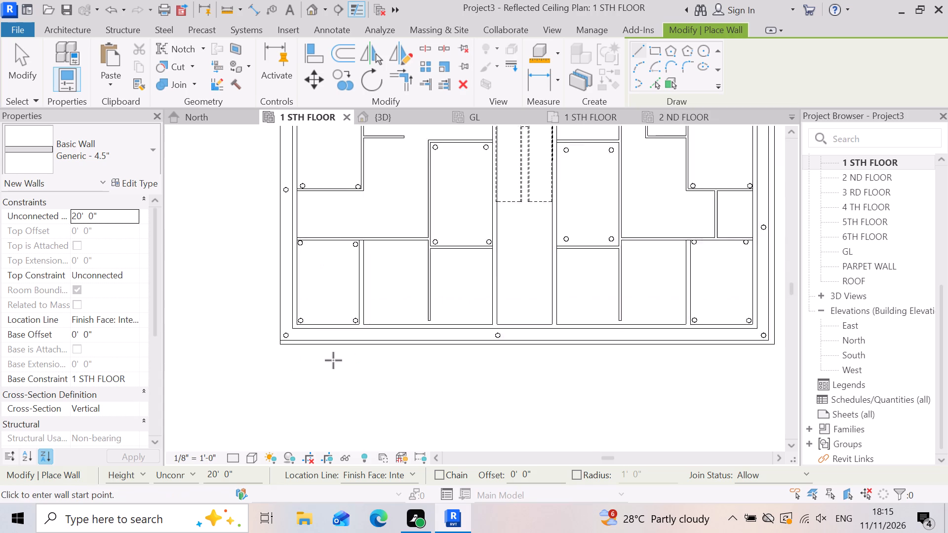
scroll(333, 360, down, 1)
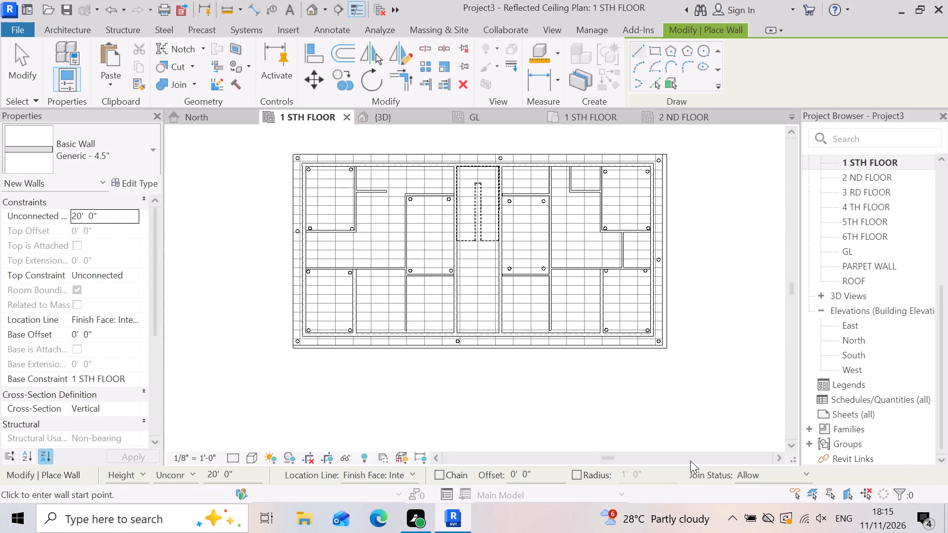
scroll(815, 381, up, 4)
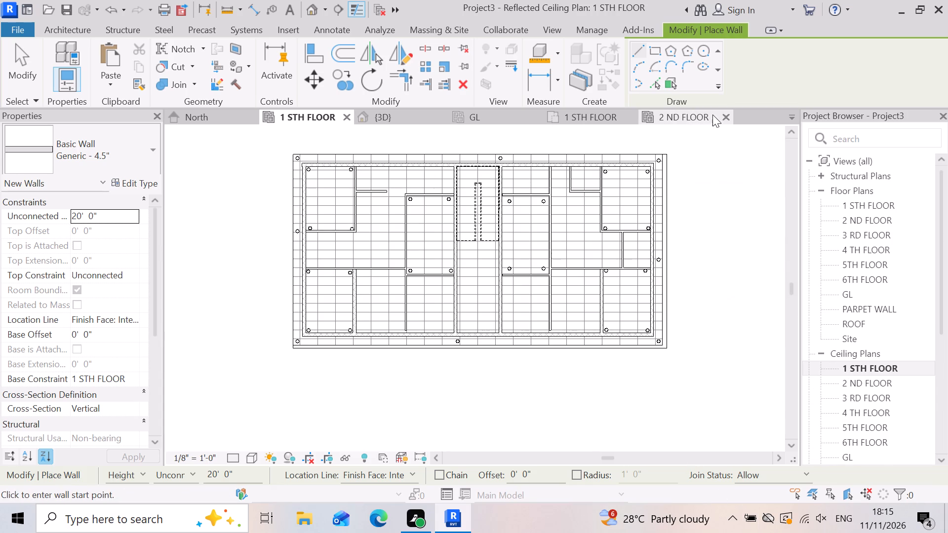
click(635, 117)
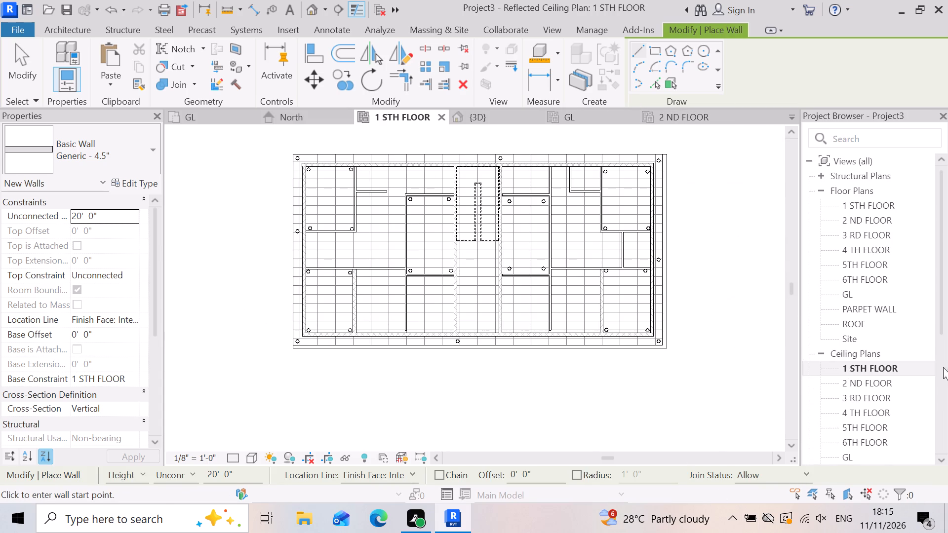
In the 1 STH FLOOR floor plan, draw a Generic - 4.5" wall about 9'-7" along the slab's front edge from the corner to the first recess.
scroll(937, 360, up, 1)
double_click(896, 207)
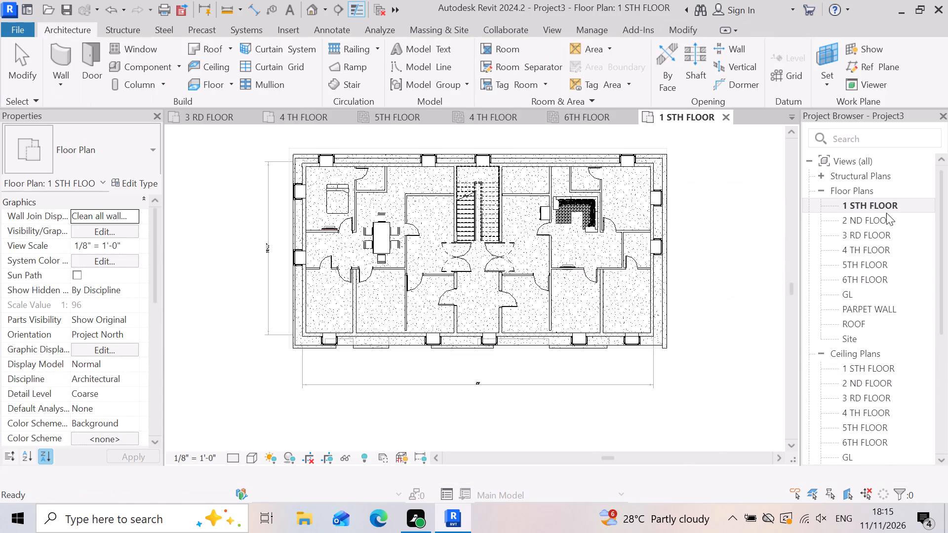
scroll(454, 367, up, 3)
scroll(586, 328, down, 3)
scroll(320, 308, up, 5)
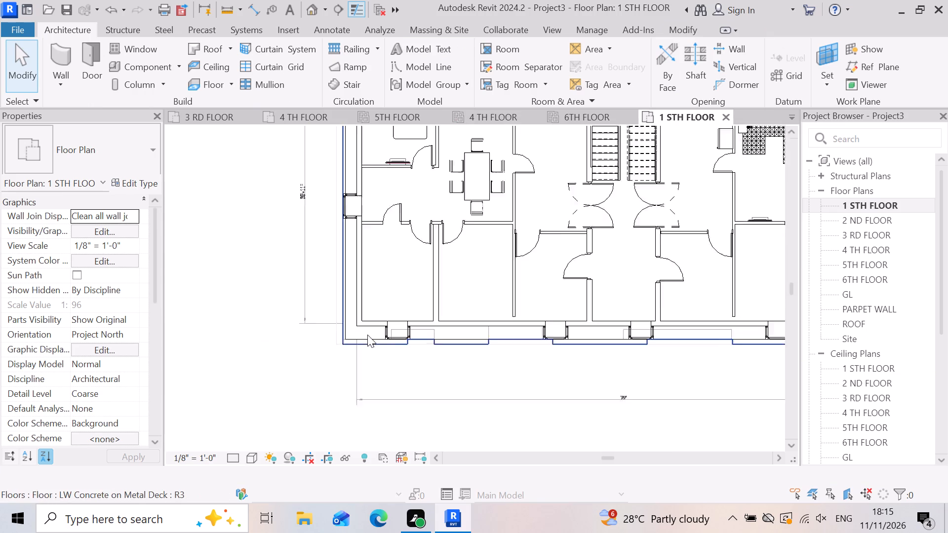
click(49, 52)
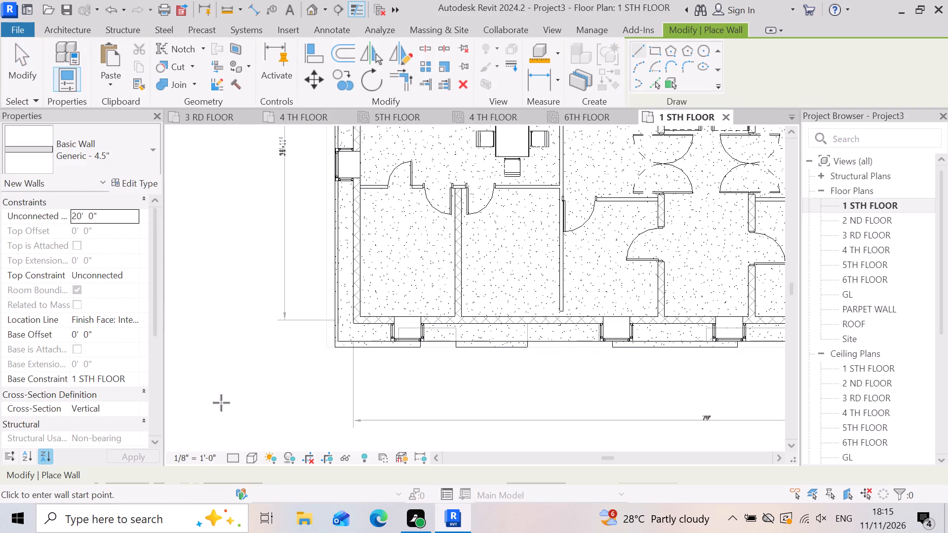
scroll(226, 407, up, 2)
scroll(370, 351, up, 11)
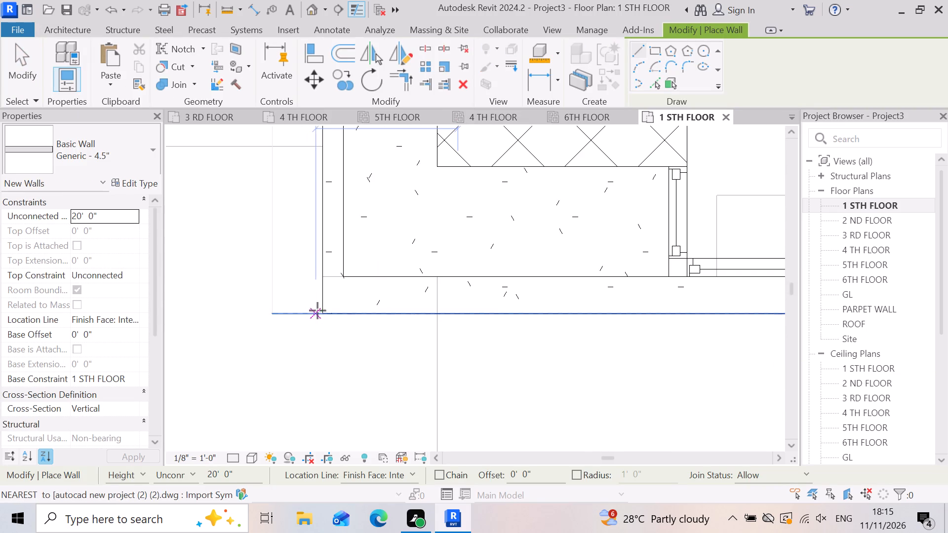
click(320, 311)
scroll(271, 319, down, 4)
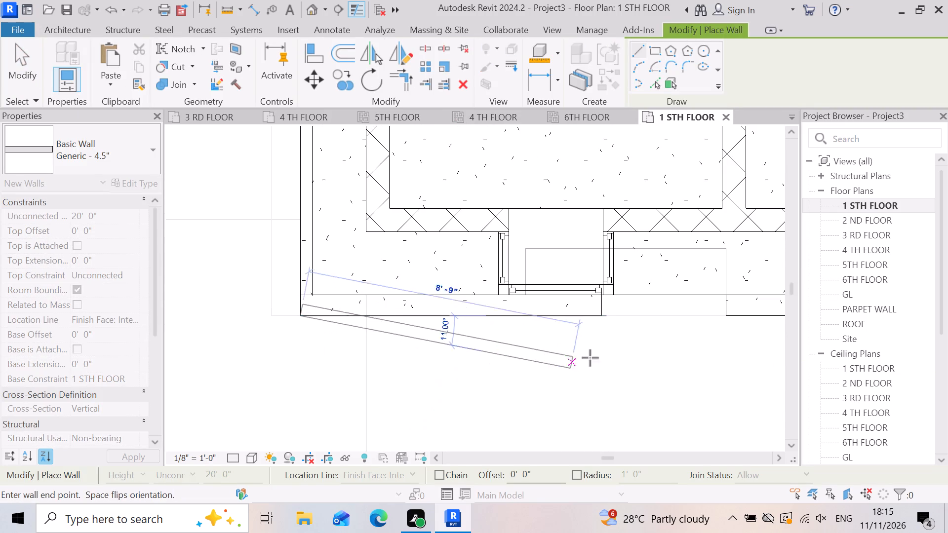
scroll(612, 316, up, 5)
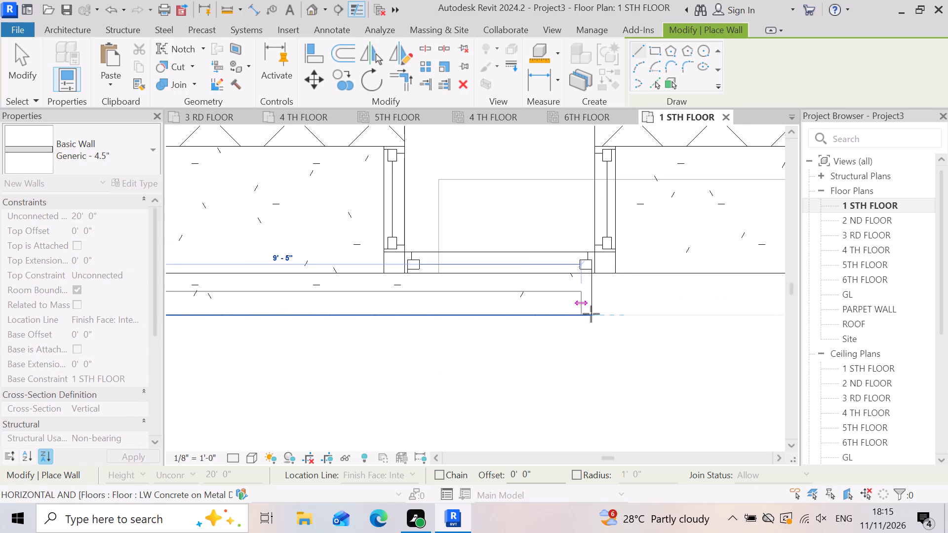
click(592, 315)
Draw two walls along the second projecting run of the slab edge, about 3'-7" at its start and 1'-11" at its far end.
scroll(392, 324, down, 10)
scroll(536, 339, up, 4)
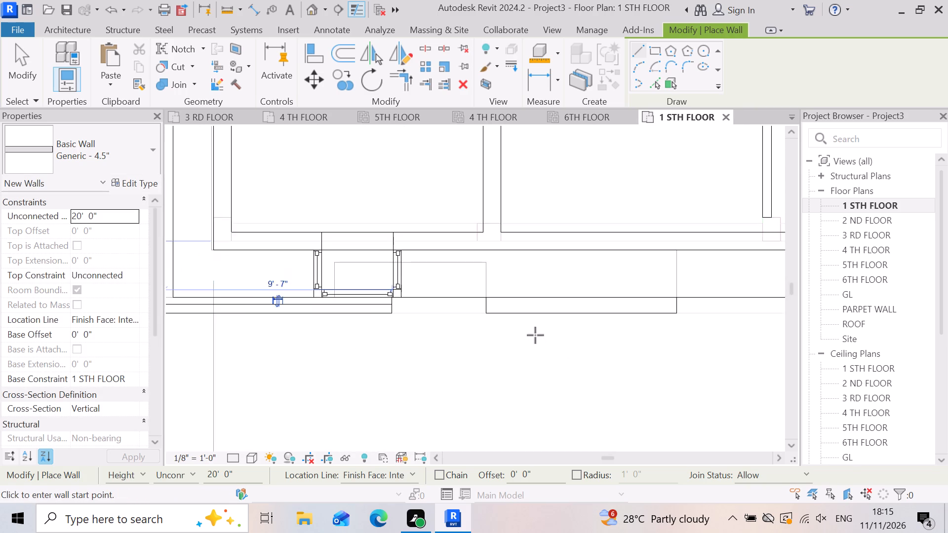
scroll(535, 335, up, 2)
click(466, 302)
scroll(455, 309, down, 5)
scroll(604, 319, up, 2)
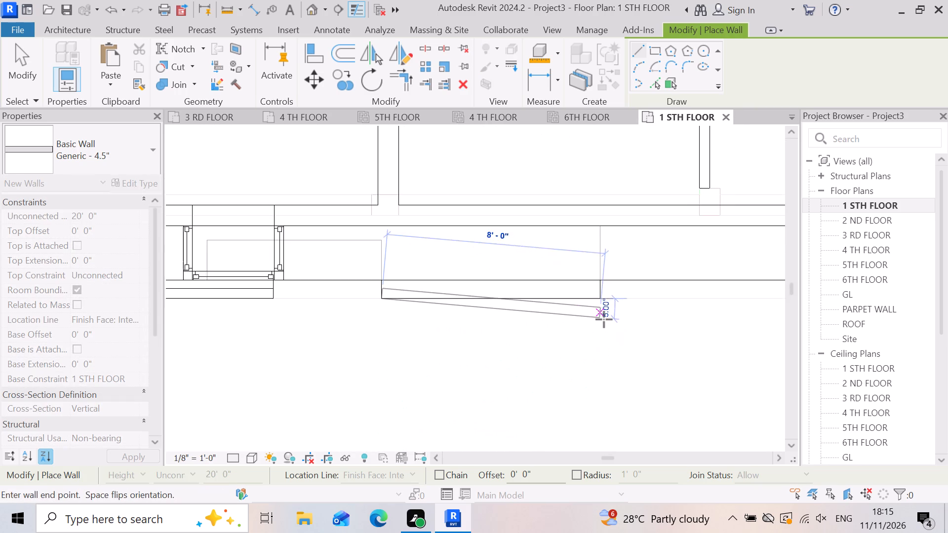
scroll(604, 319, up, 2)
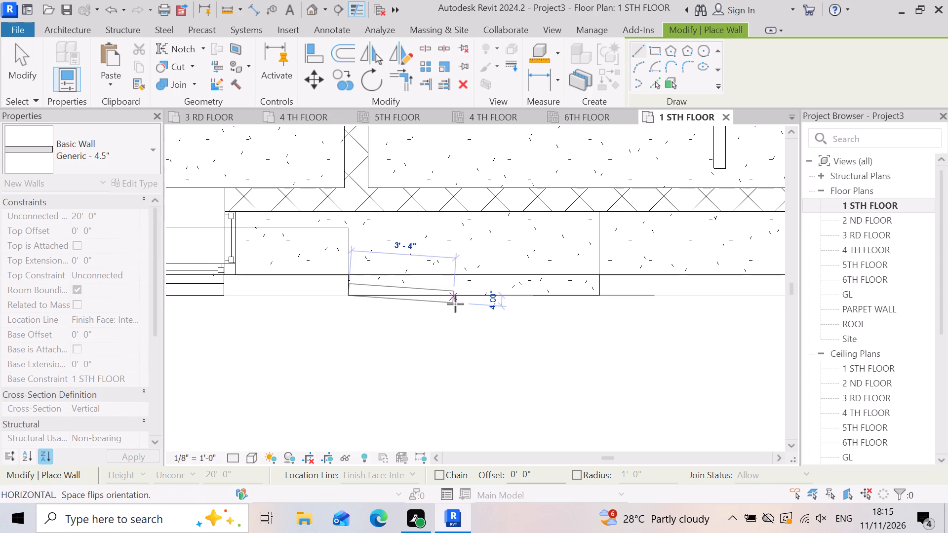
scroll(455, 304, up, 3)
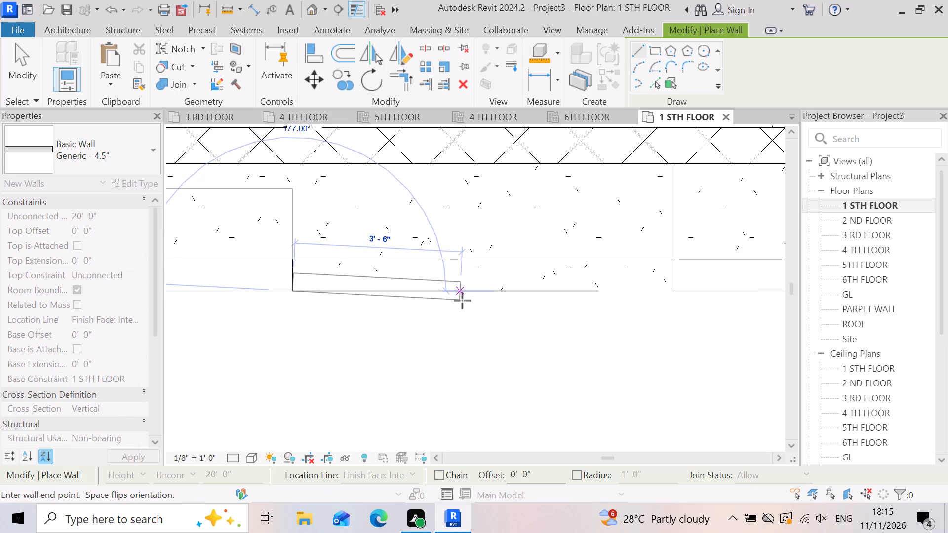
click(463, 296)
scroll(441, 302, down, 3)
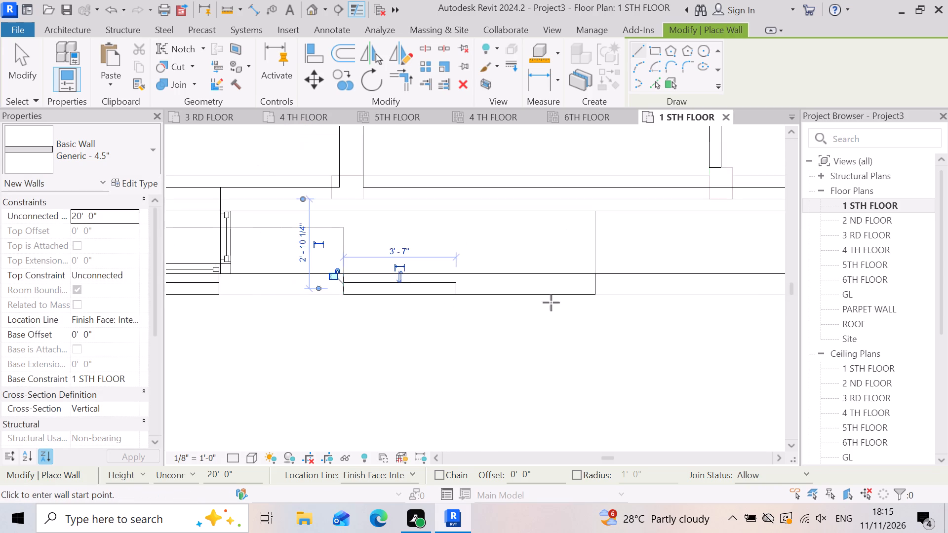
scroll(570, 303, up, 2)
click(523, 294)
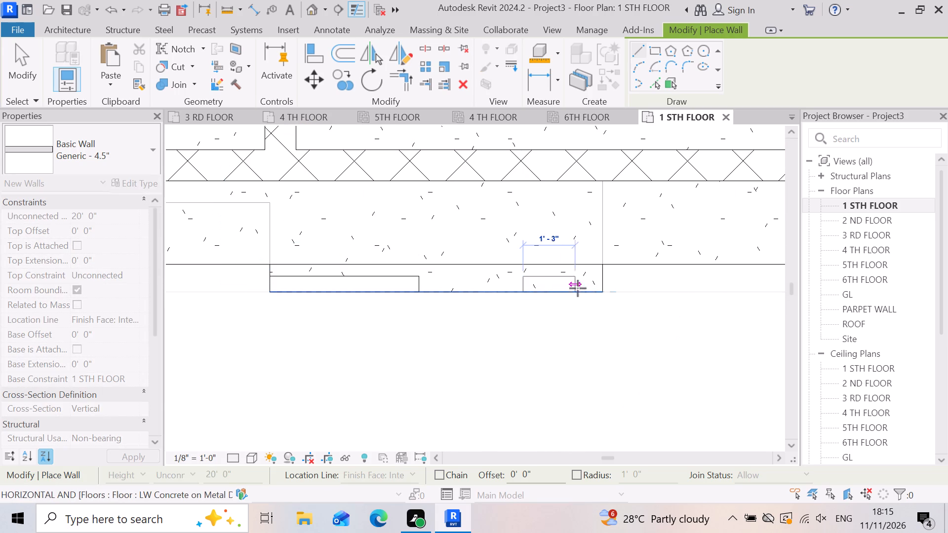
click(604, 291)
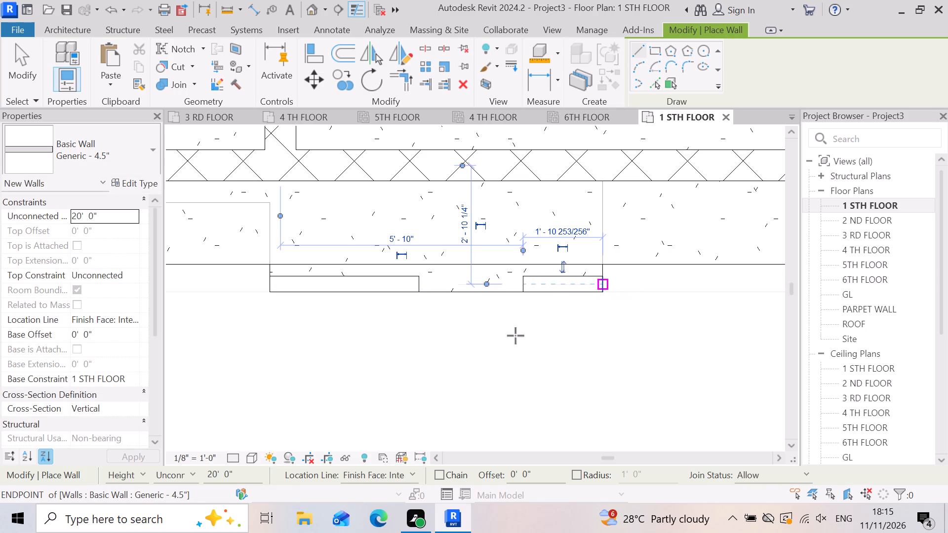
Draw two Generic - 4.5" walls along the third projecting run of the slab edge, each about 4'-0", one at either end.
scroll(497, 336, down, 4)
scroll(525, 371, down, 4)
scroll(329, 364, down, 3)
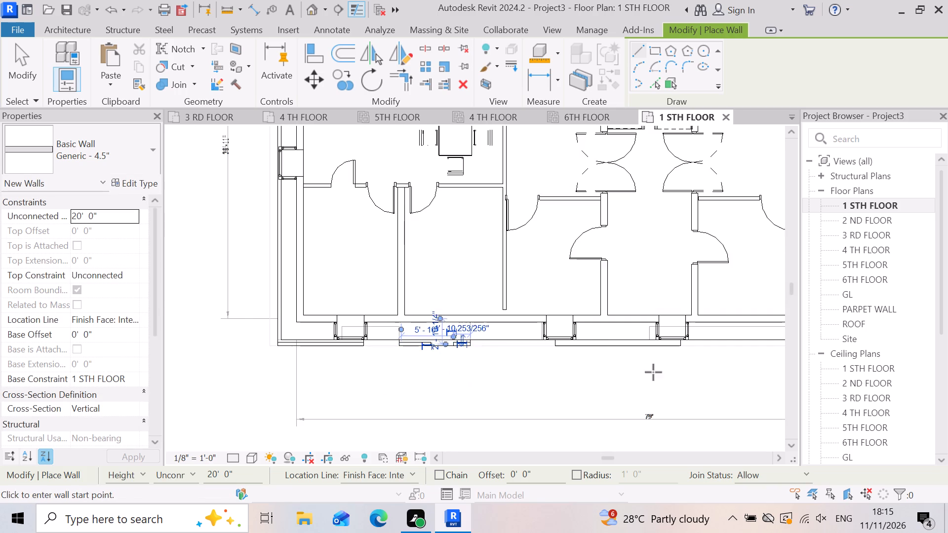
scroll(651, 366, up, 10)
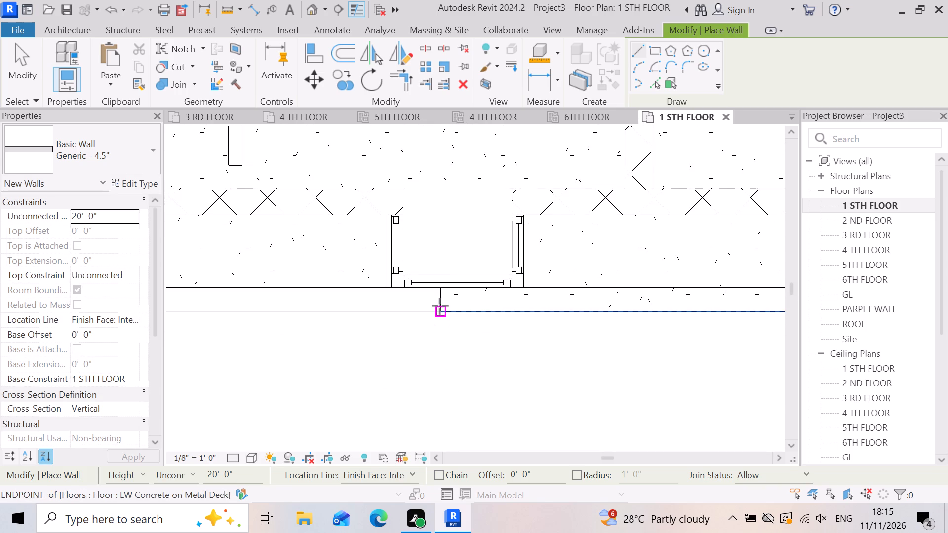
click(440, 306)
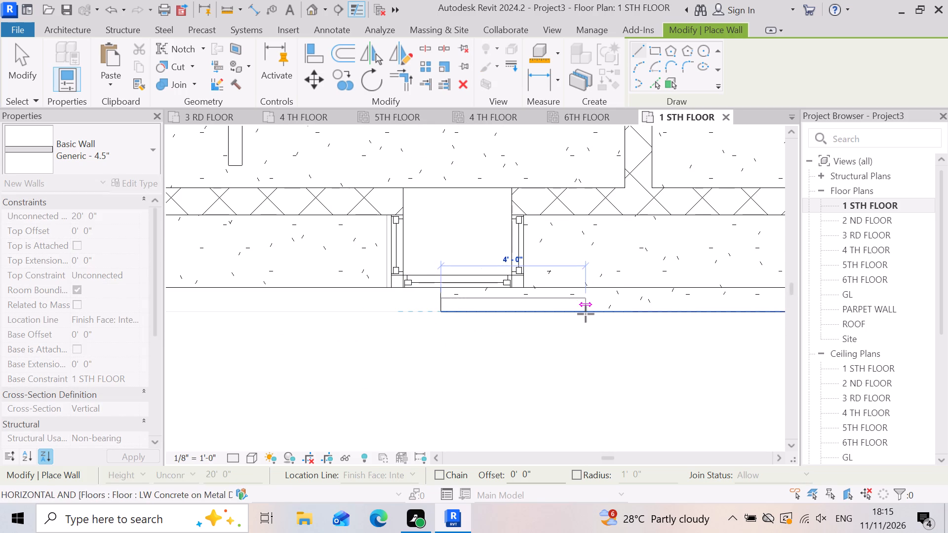
click(586, 314)
scroll(486, 321, down, 7)
scroll(670, 324, up, 2)
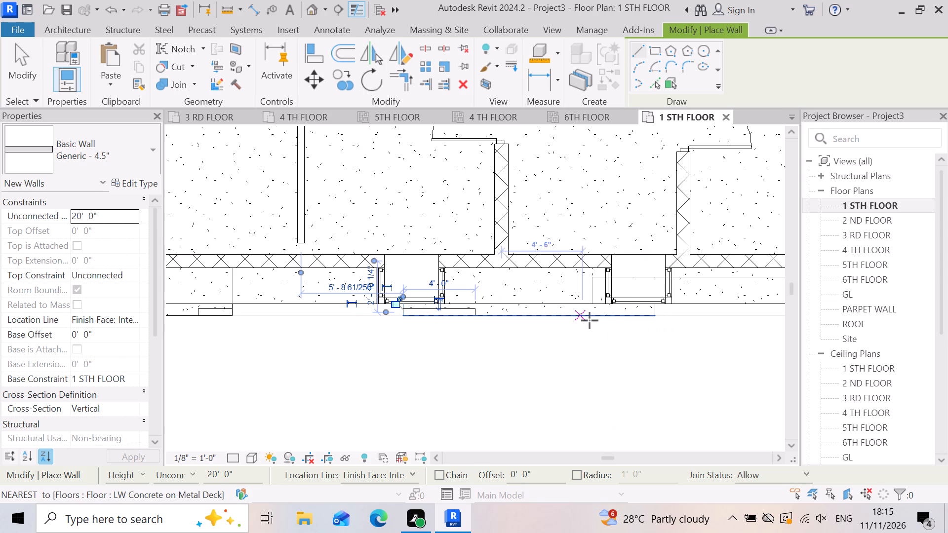
click(580, 321)
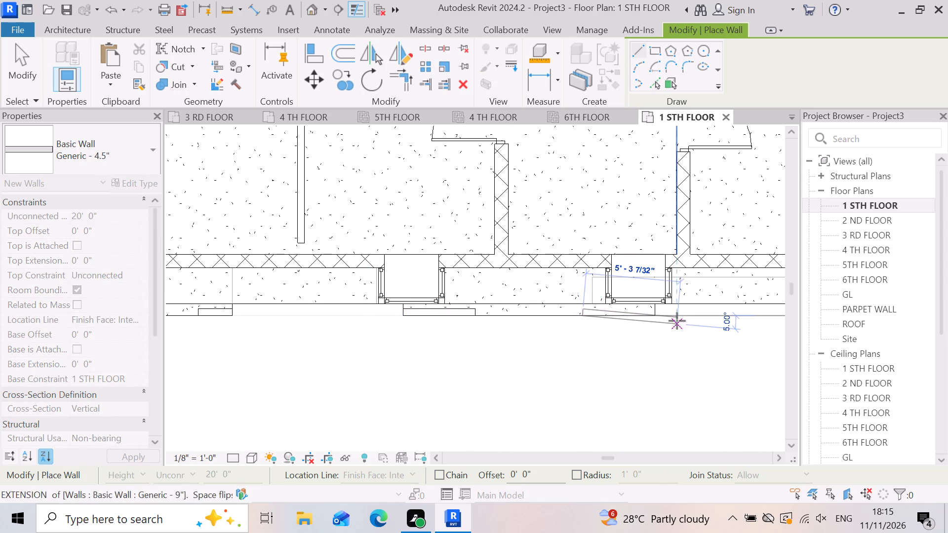
scroll(659, 321, up, 4)
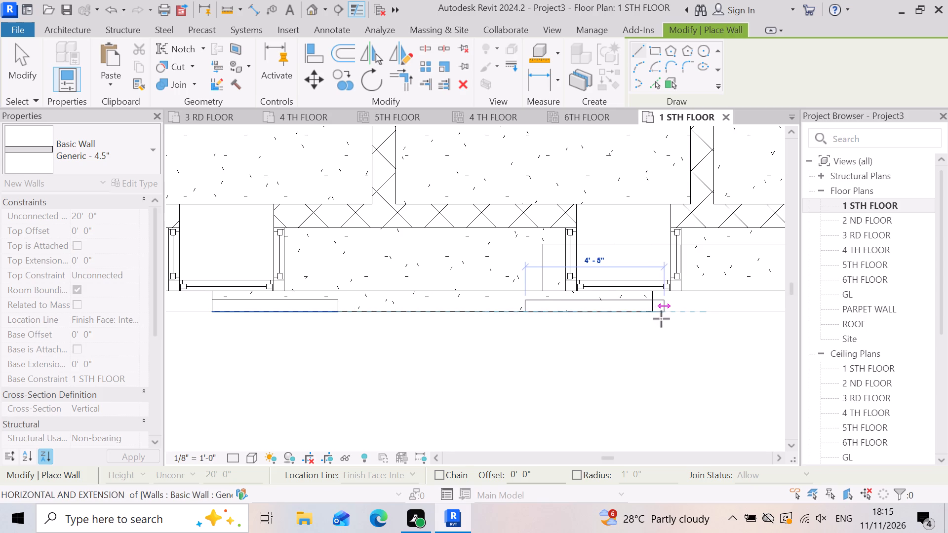
click(654, 316)
scroll(561, 353, down, 4)
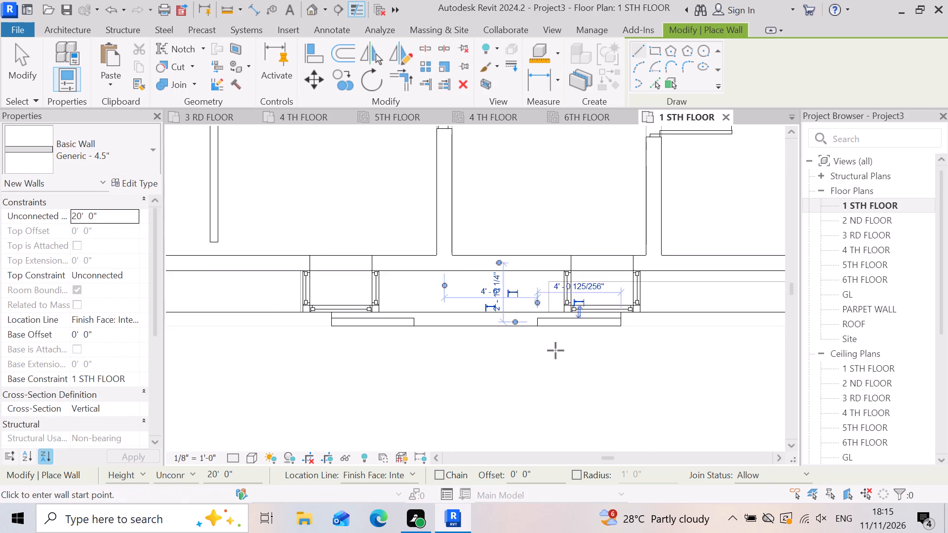
Draw two walls along the fourth projecting run of the slab edge, about 3'-5" at its start and 3'-3" at its far end.
scroll(555, 350, down, 7)
scroll(735, 343, up, 3)
scroll(596, 359, down, 3)
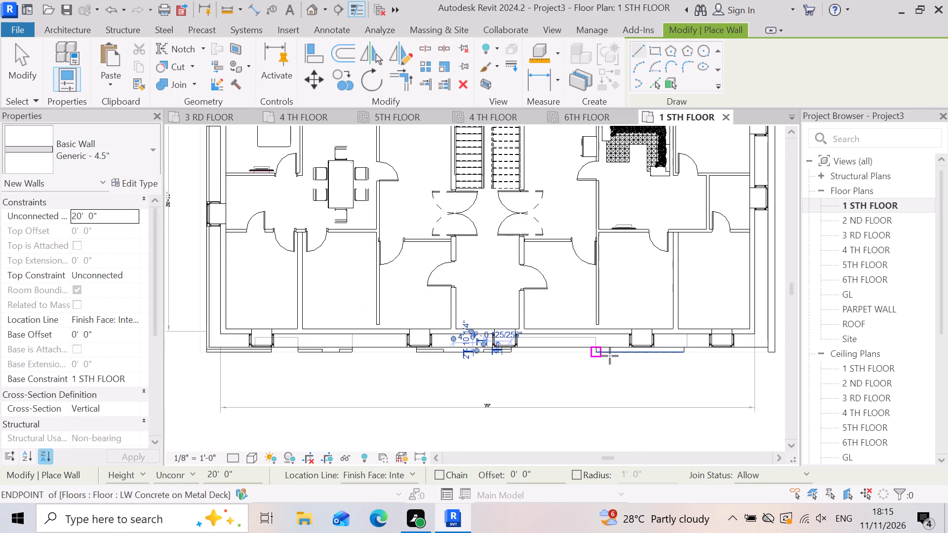
scroll(610, 356, up, 10)
click(558, 329)
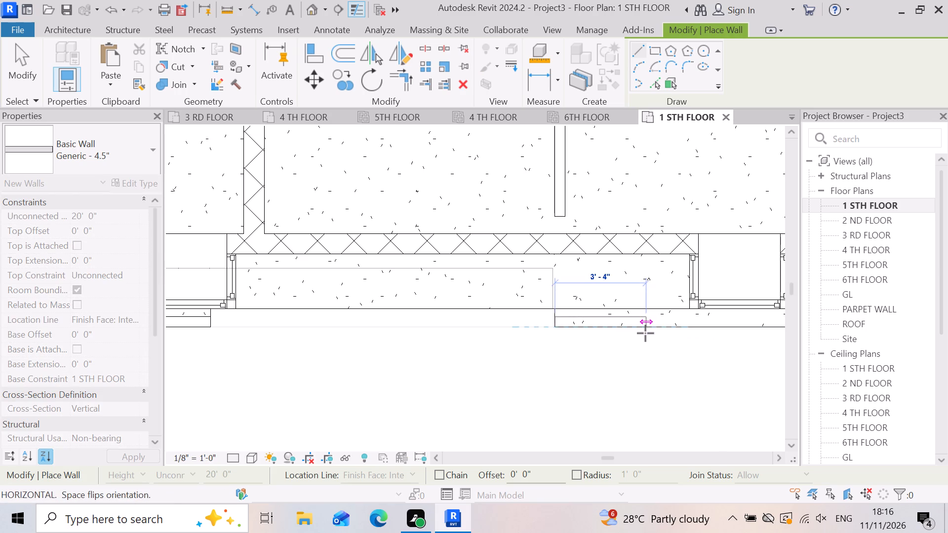
click(649, 332)
scroll(577, 349, down, 4)
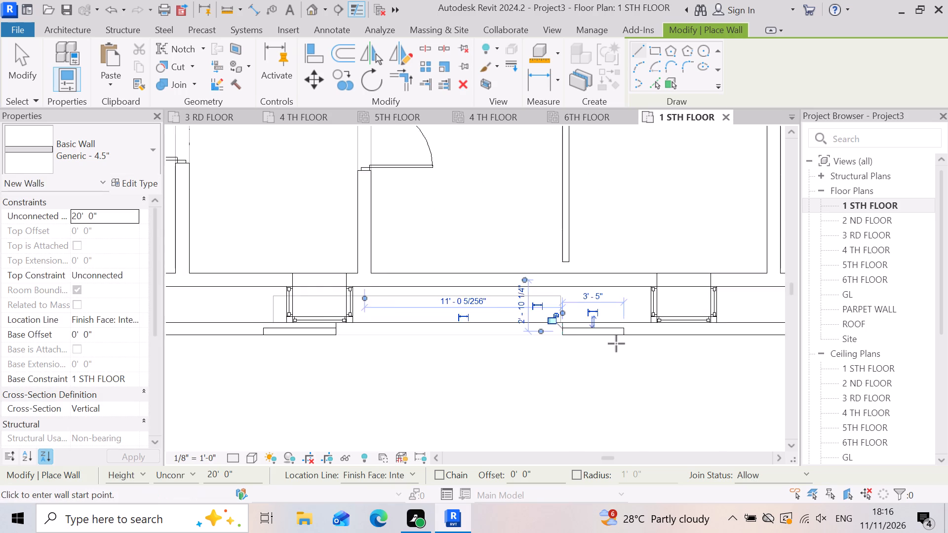
scroll(654, 357, down, 2)
scroll(709, 351, up, 5)
click(693, 333)
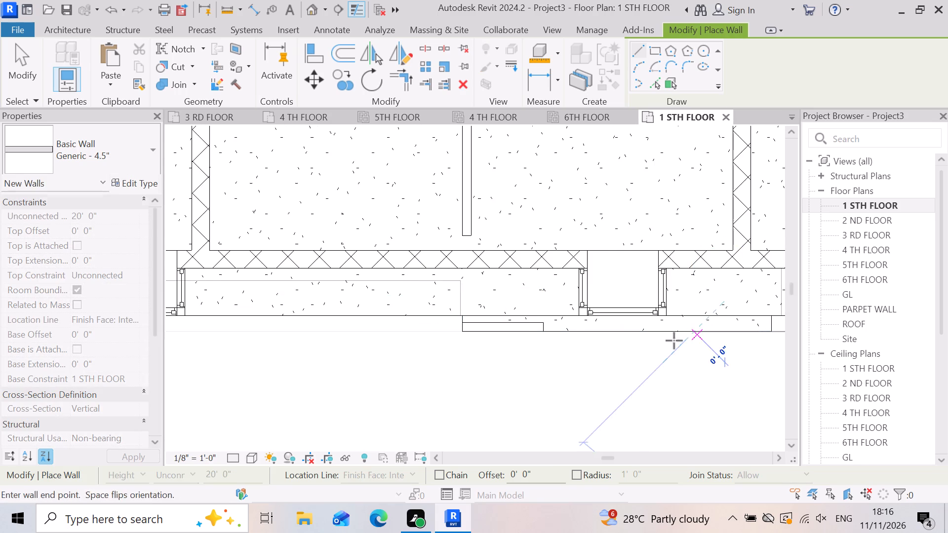
scroll(655, 349, down, 4)
scroll(745, 341, up, 3)
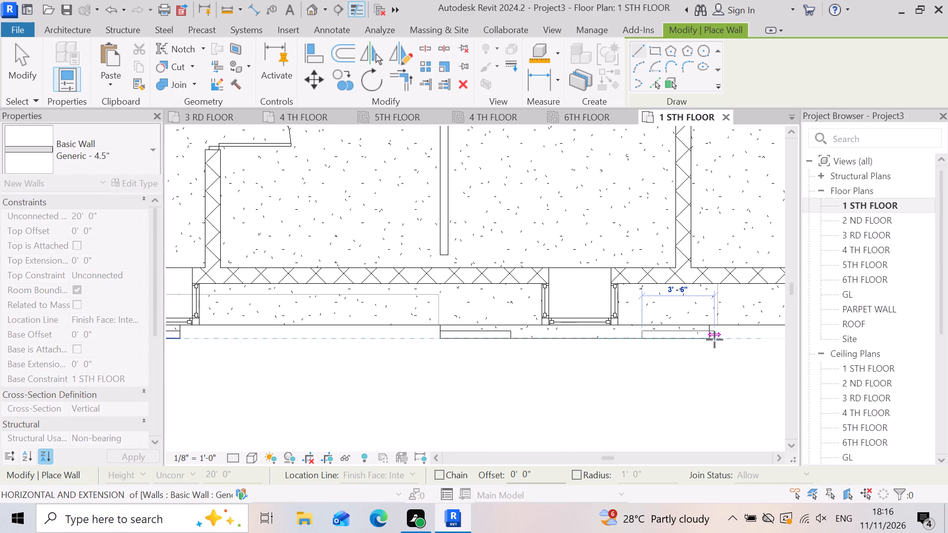
click(713, 341)
scroll(540, 359, down, 7)
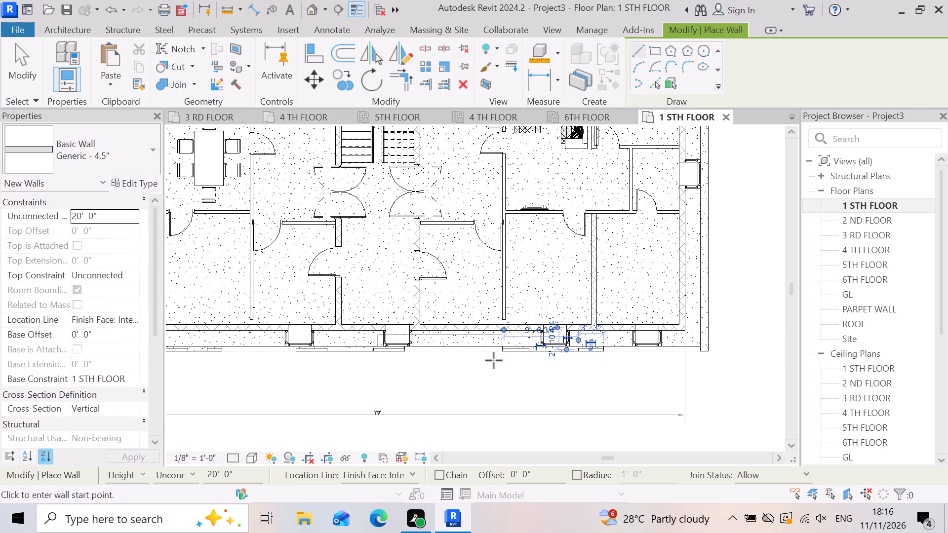
scroll(738, 389, down, 4)
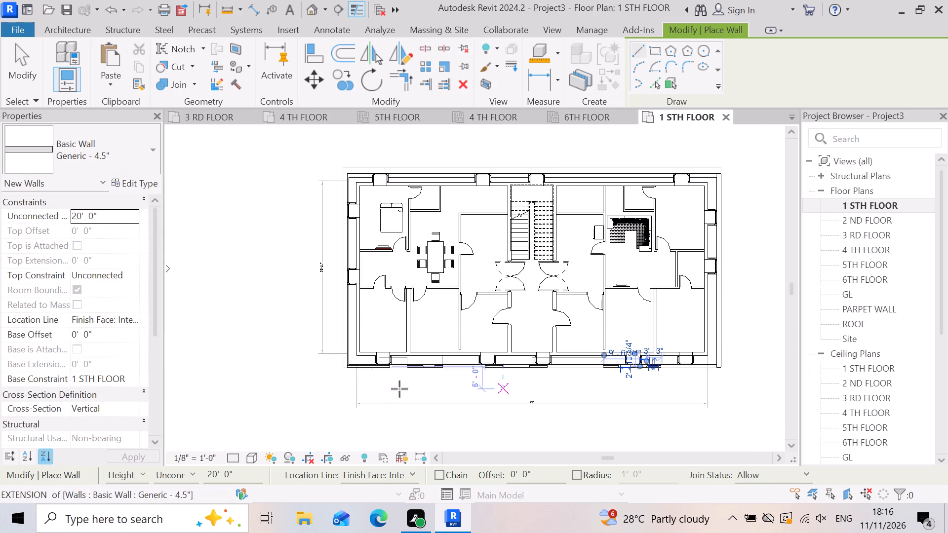
scroll(503, 386, up, 5)
scroll(603, 381, down, 3)
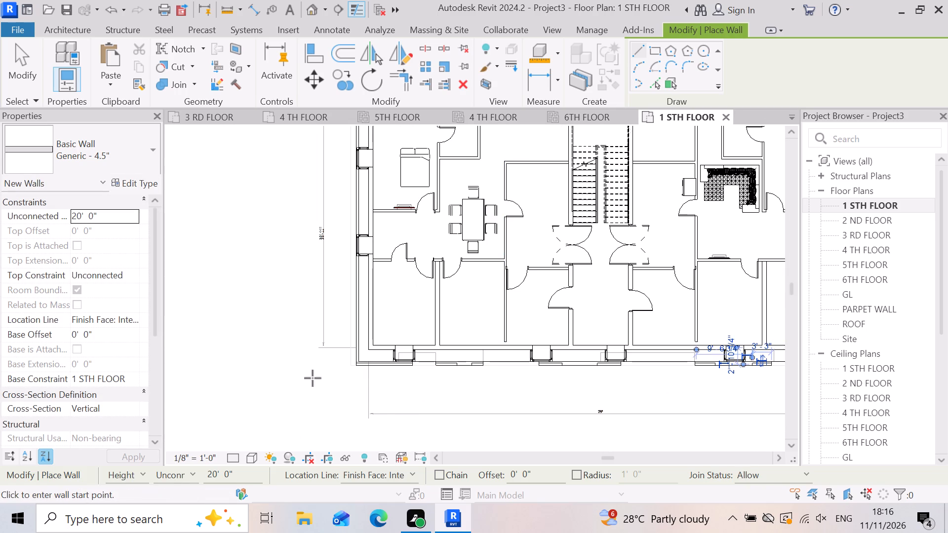
key(Escape)
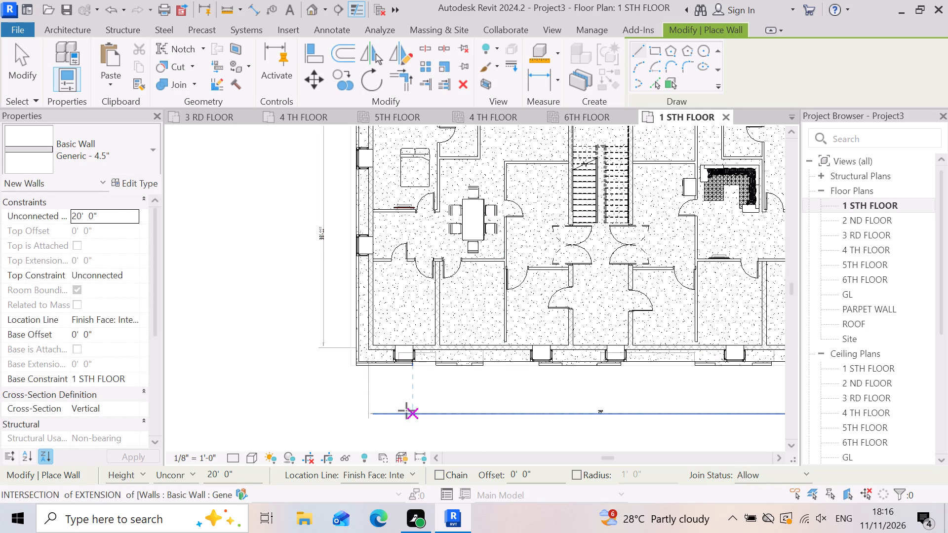
key(Escape)
Delete the continuous Generic - 4.5" wall along the corner run of the slab's front edge.
scroll(398, 384, up, 6)
click(398, 341)
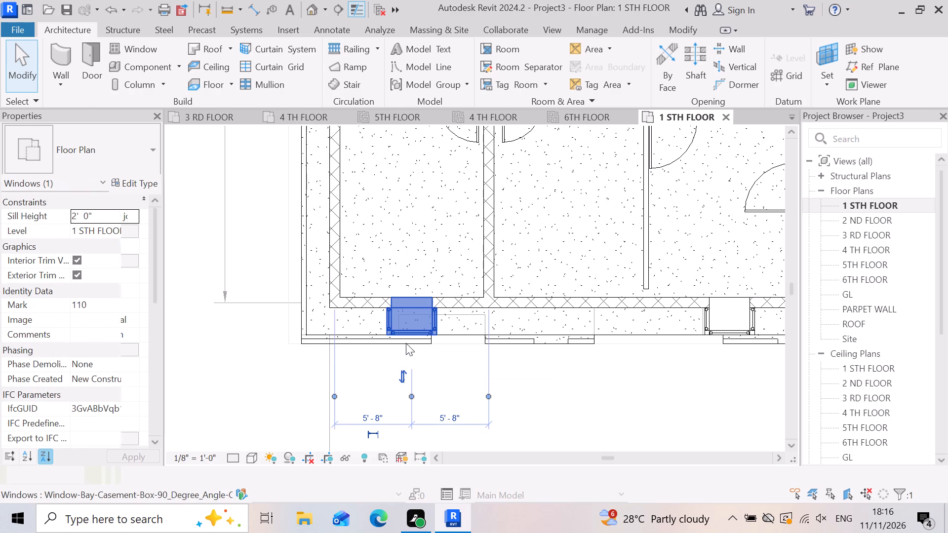
key(Escape)
scroll(354, 343, up, 5)
click(368, 343)
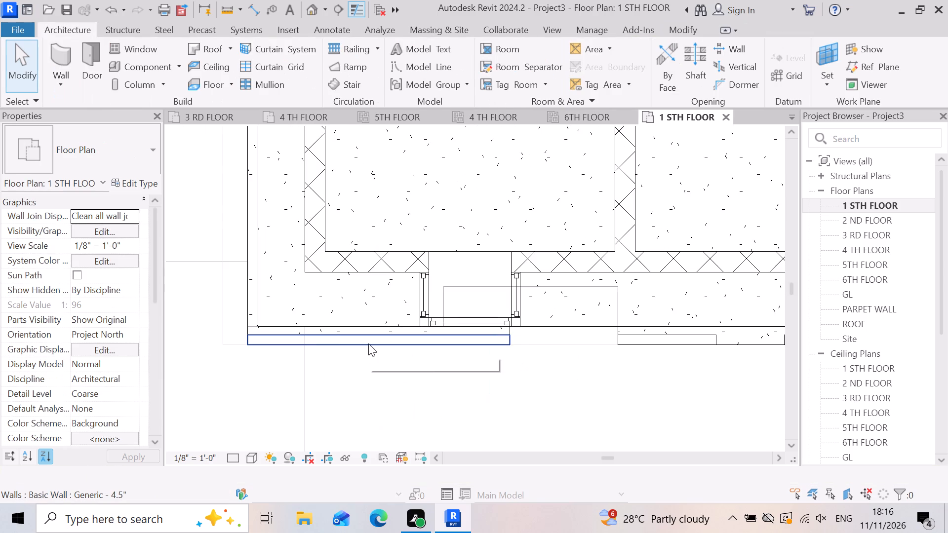
key(Delete)
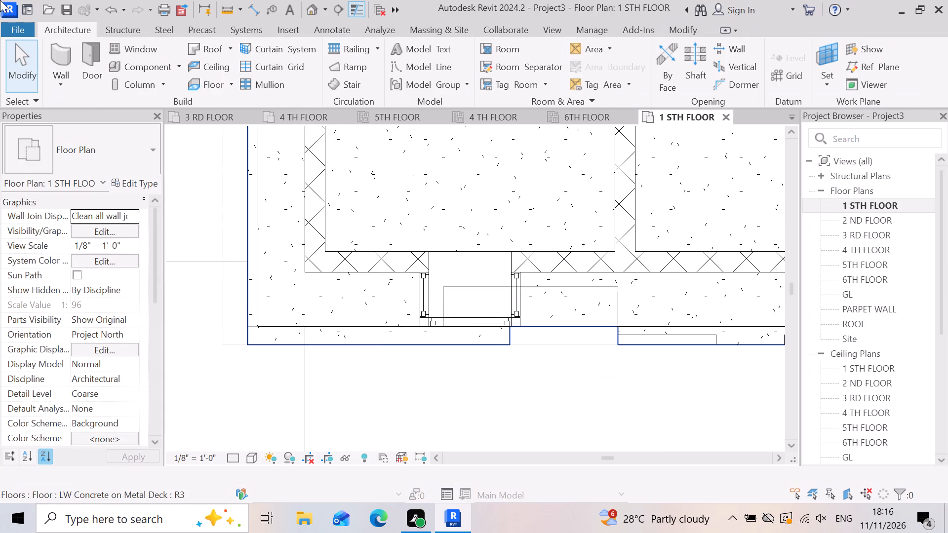
Draw two Generic - 4.5" walls along the corner run of the slab edge, about 3'-7" from the corner and 3'-1" at its far end.
click(93, 57)
scroll(252, 358, up, 6)
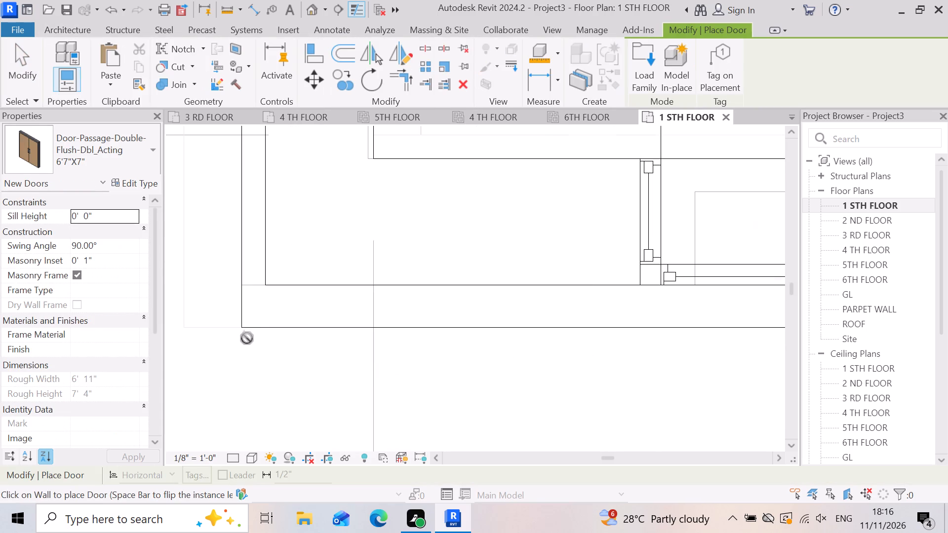
click(63, 30)
click(58, 58)
scroll(253, 348, up, 1)
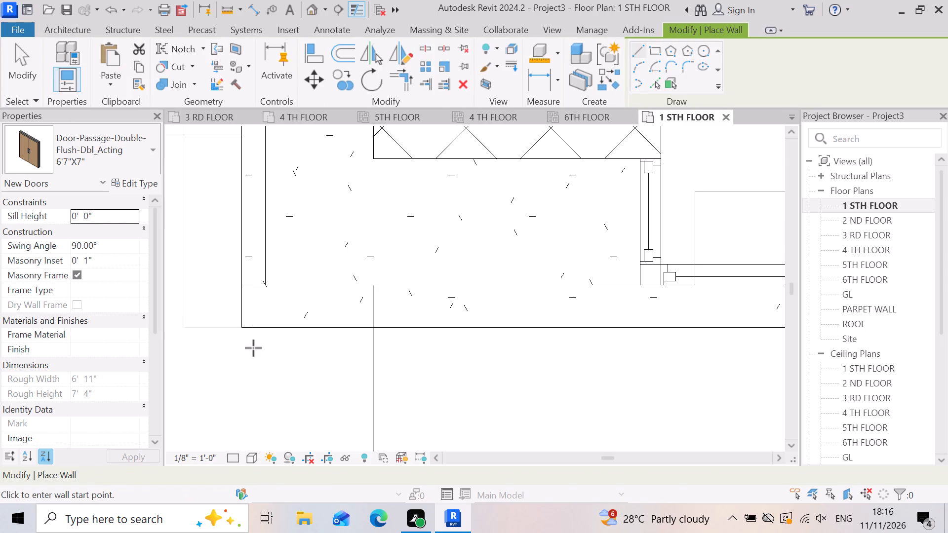
scroll(253, 348, up, 1)
click(238, 324)
scroll(239, 324, down, 4)
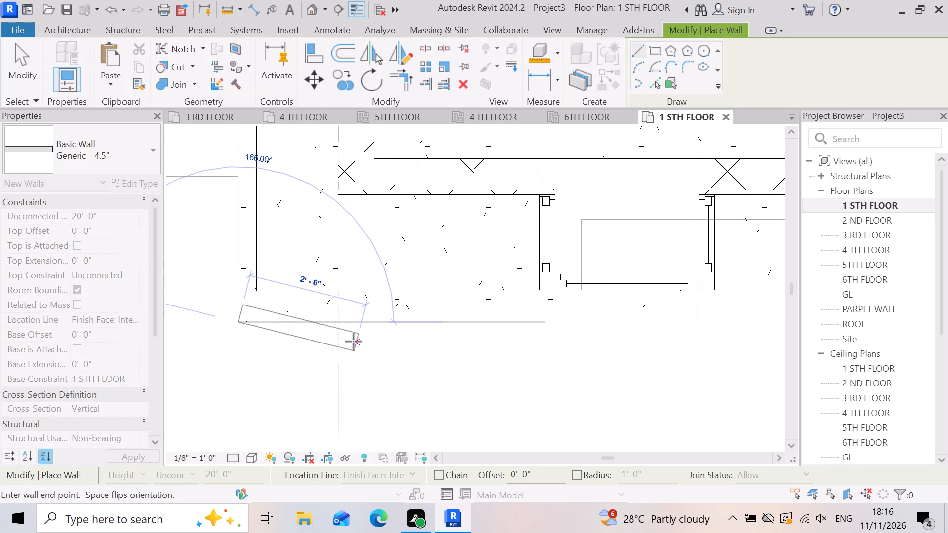
click(409, 326)
key(Escape)
scroll(314, 348, down, 3)
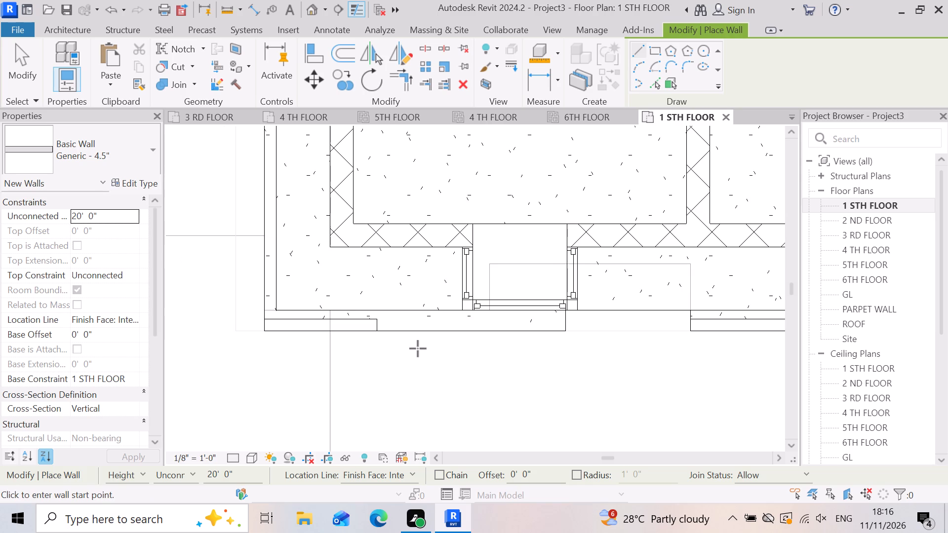
click(466, 330)
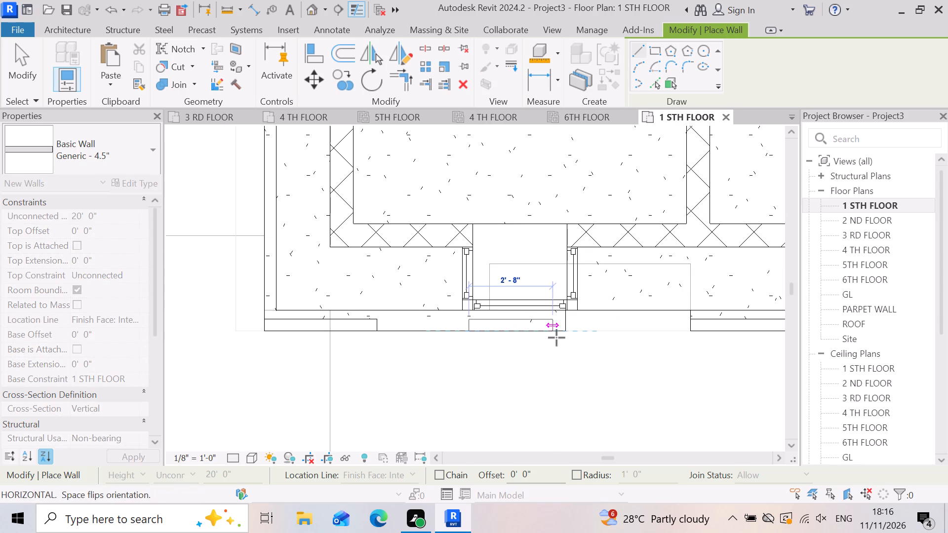
click(565, 336)
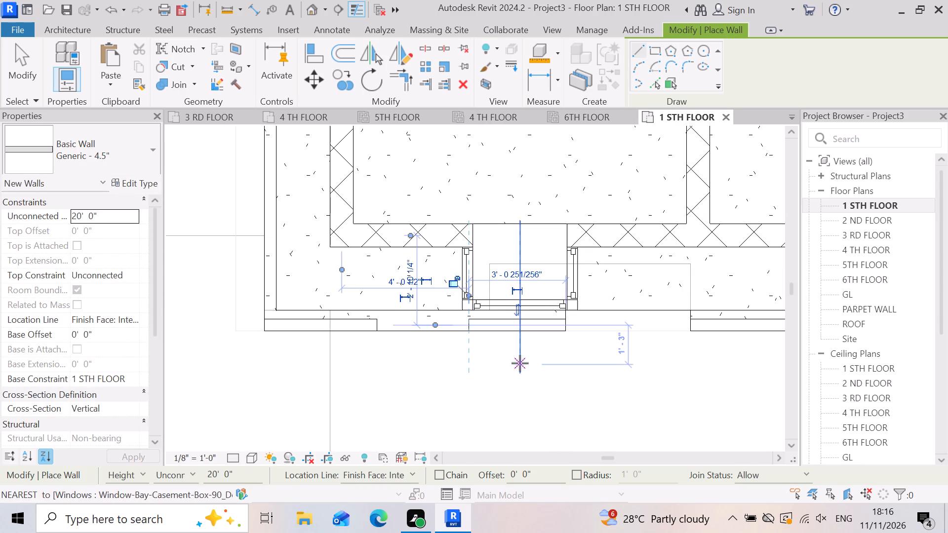
key(Escape)
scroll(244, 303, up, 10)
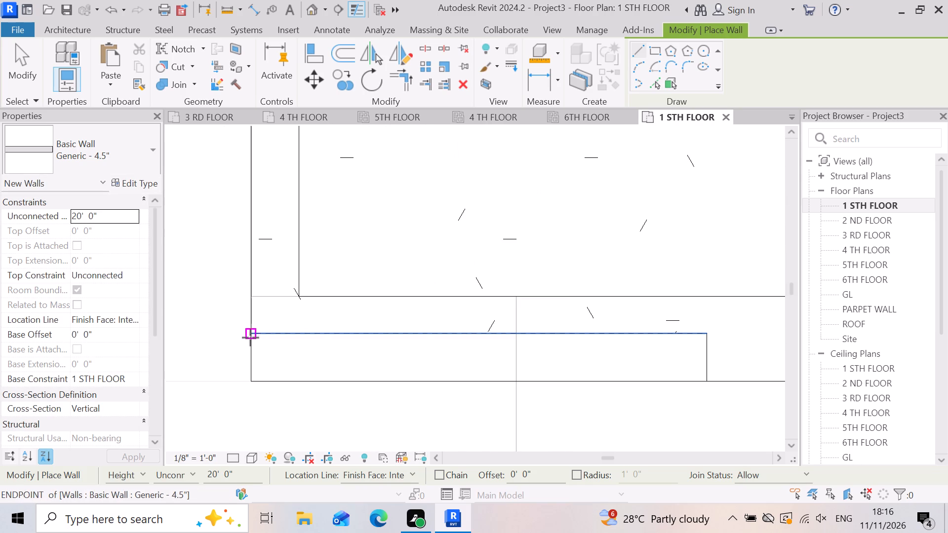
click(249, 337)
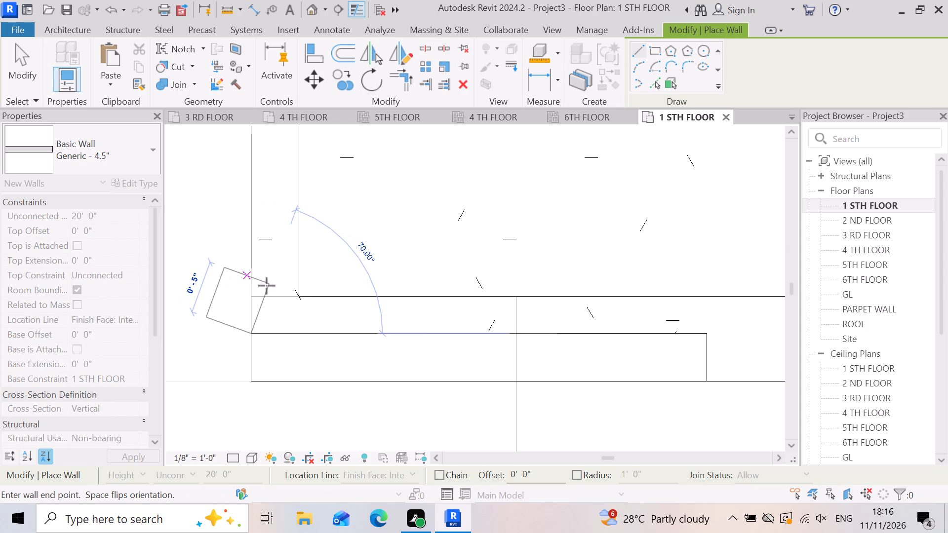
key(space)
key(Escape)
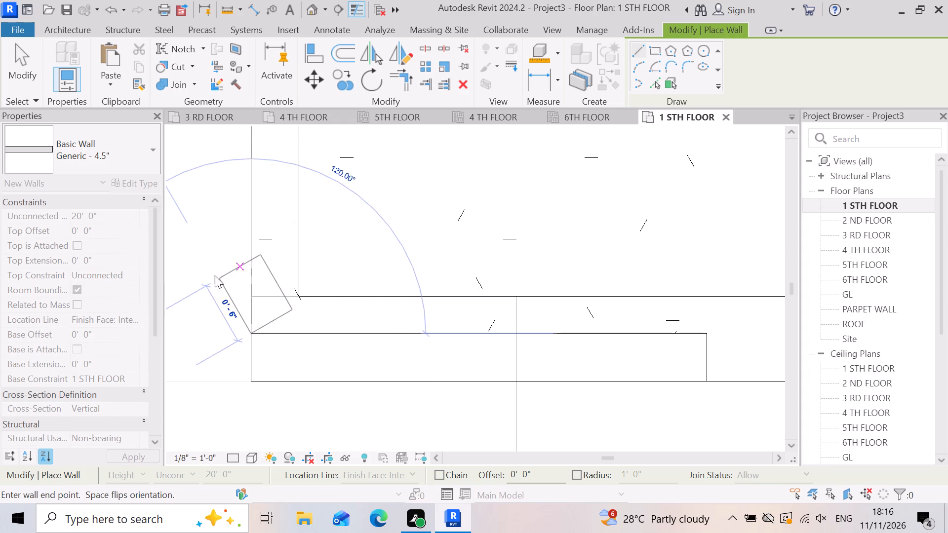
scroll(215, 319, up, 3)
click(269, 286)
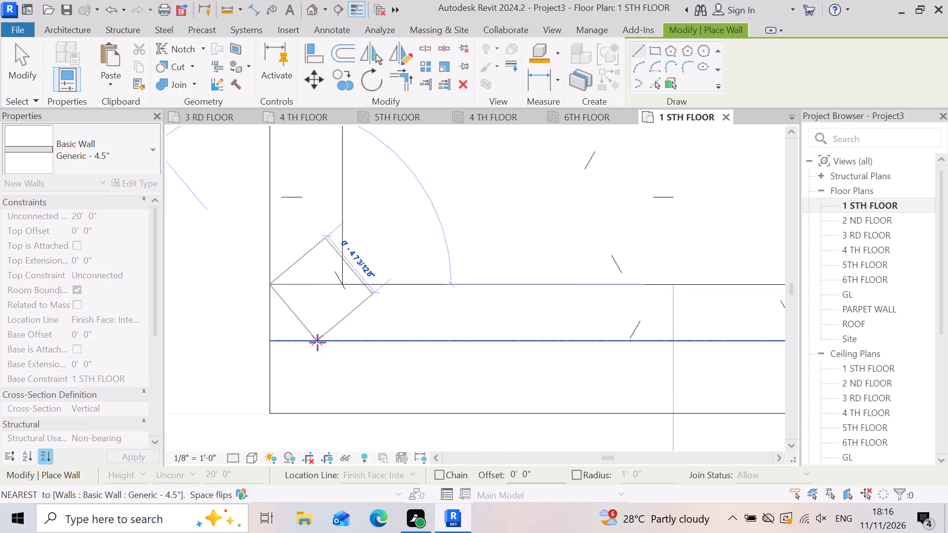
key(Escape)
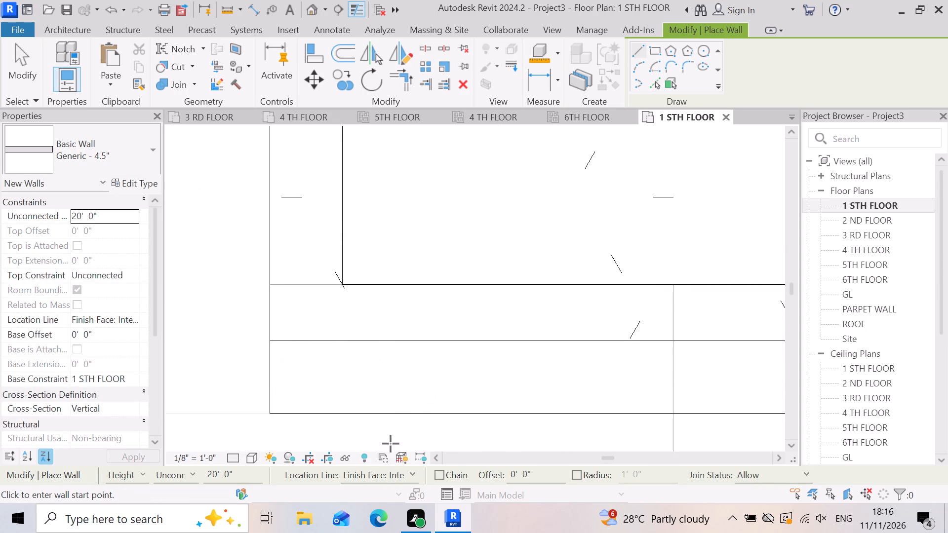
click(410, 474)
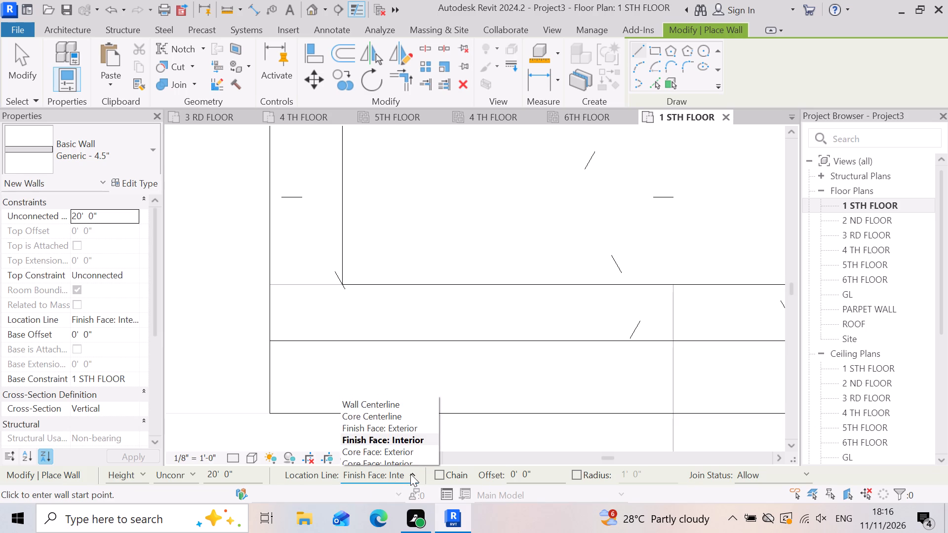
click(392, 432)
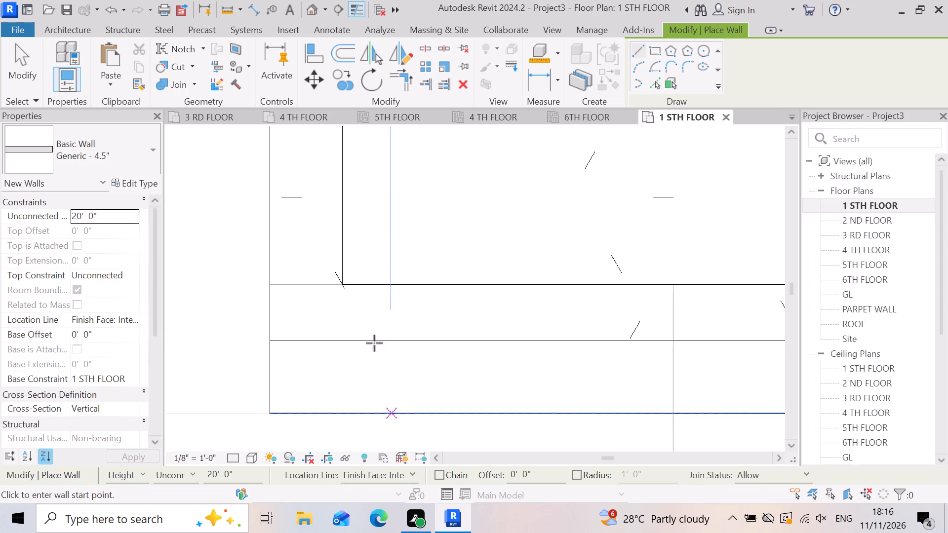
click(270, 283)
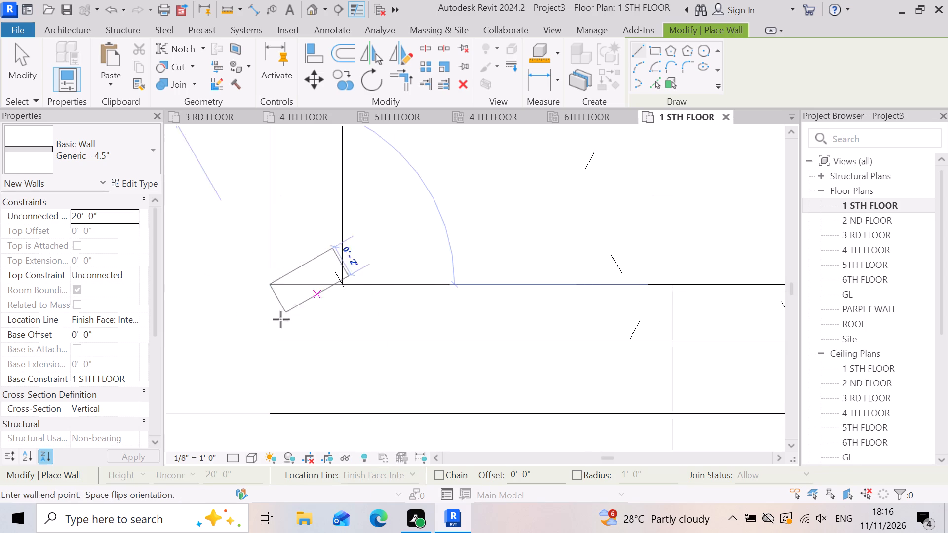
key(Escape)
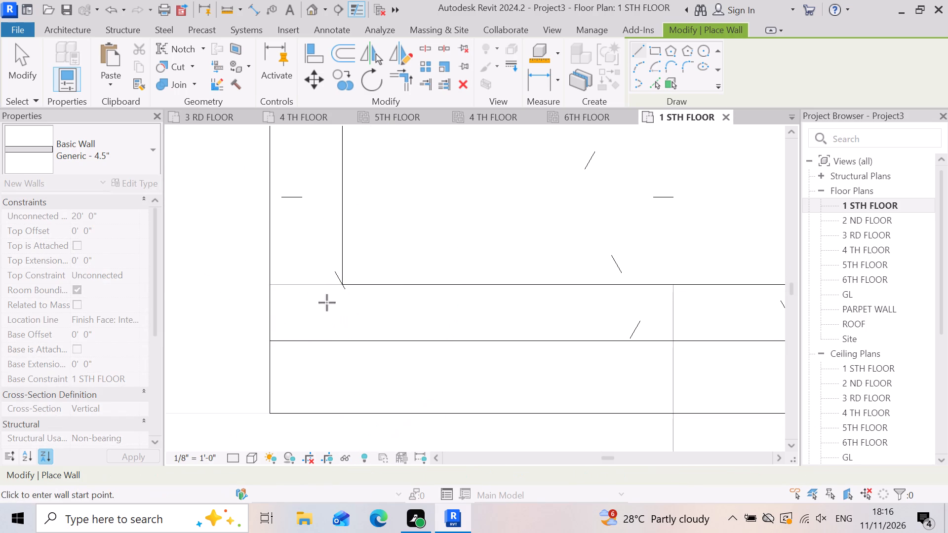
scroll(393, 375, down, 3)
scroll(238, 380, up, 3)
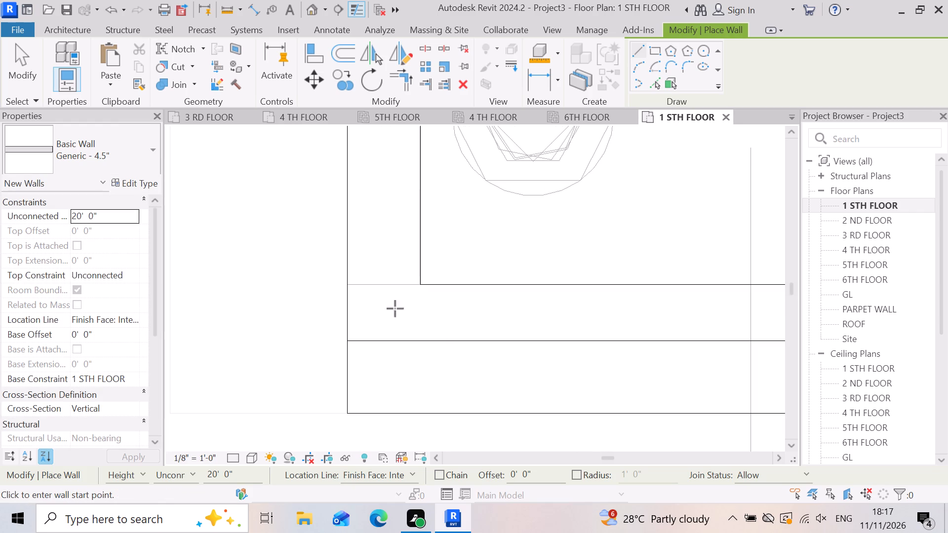
Draw two Generic - 4.5" return walls, about 0'-8" deep, closing both ends of the wall at the slab's corner.
click(636, 54)
scroll(366, 311, up, 2)
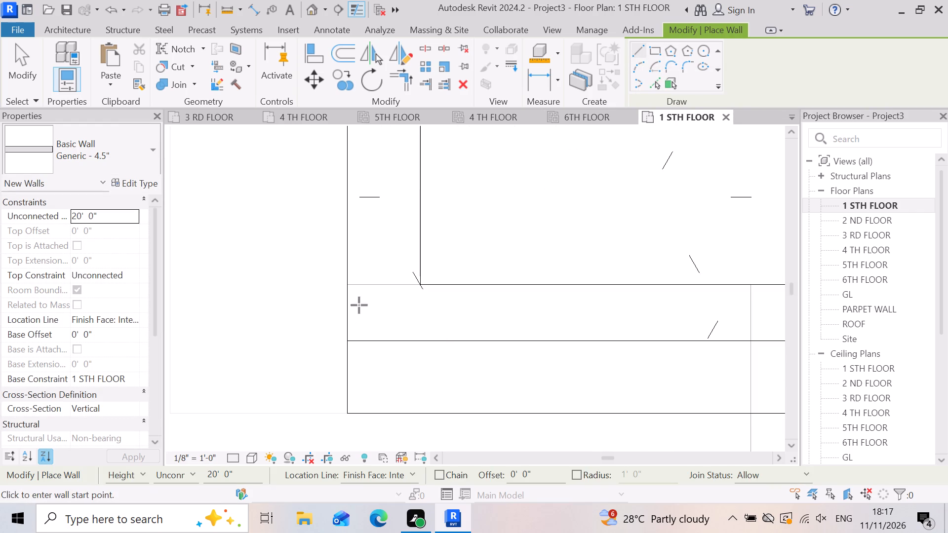
click(341, 280)
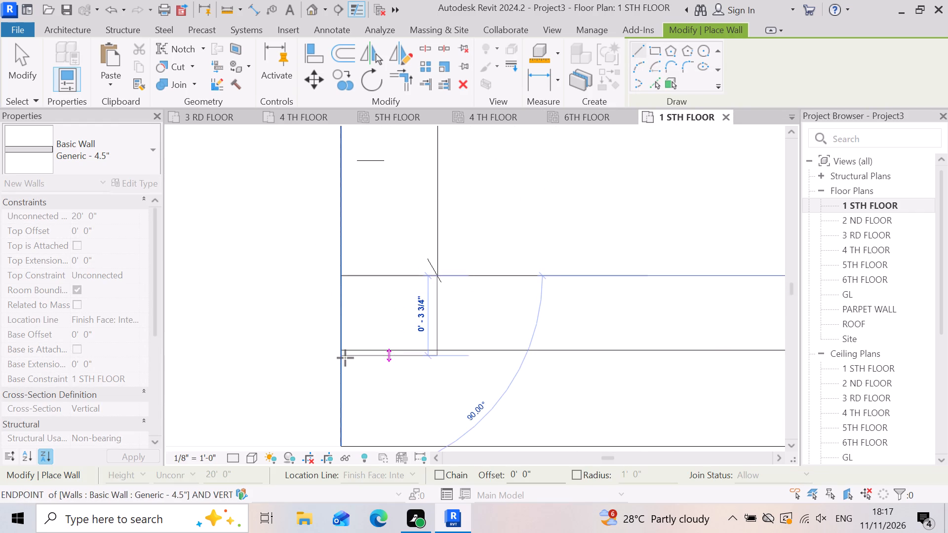
click(342, 353)
scroll(320, 344, down, 3)
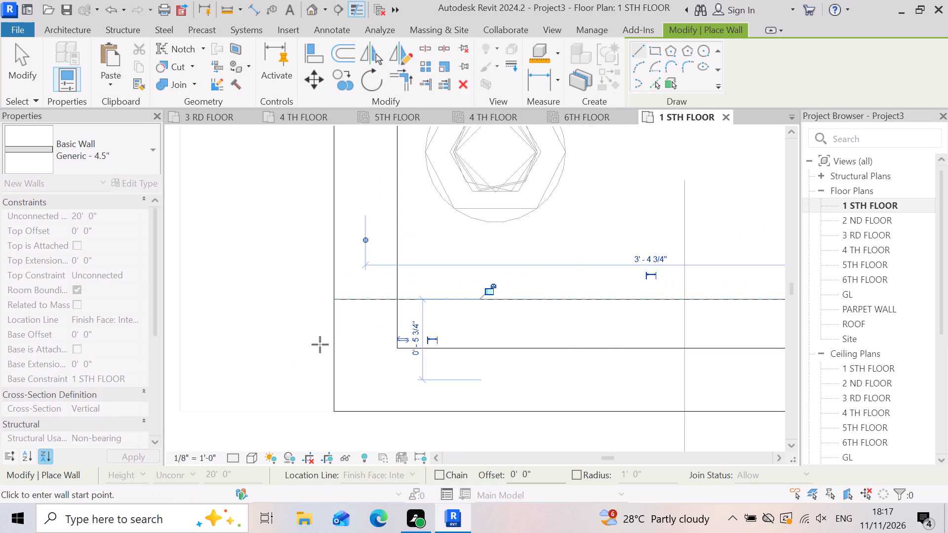
key(Escape)
scroll(290, 393, down, 8)
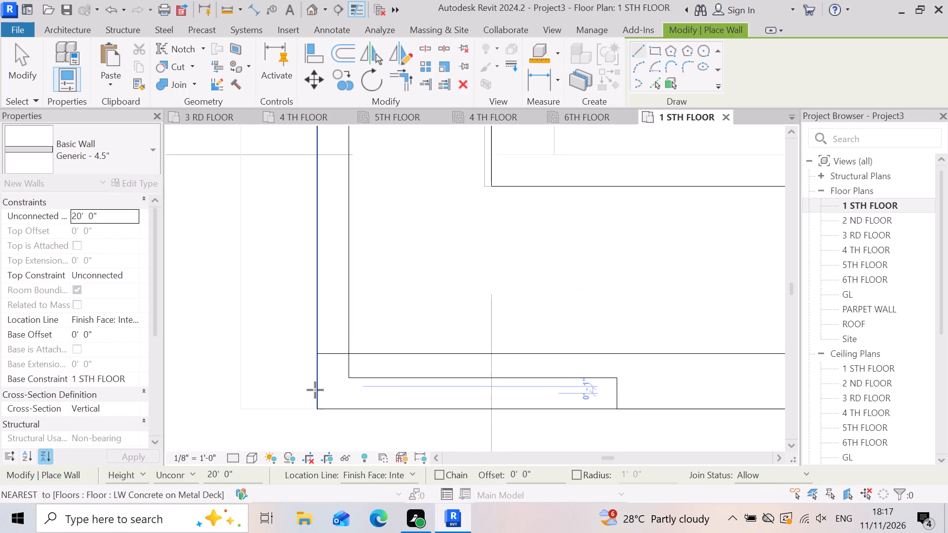
scroll(331, 394, down, 2)
scroll(543, 413, up, 5)
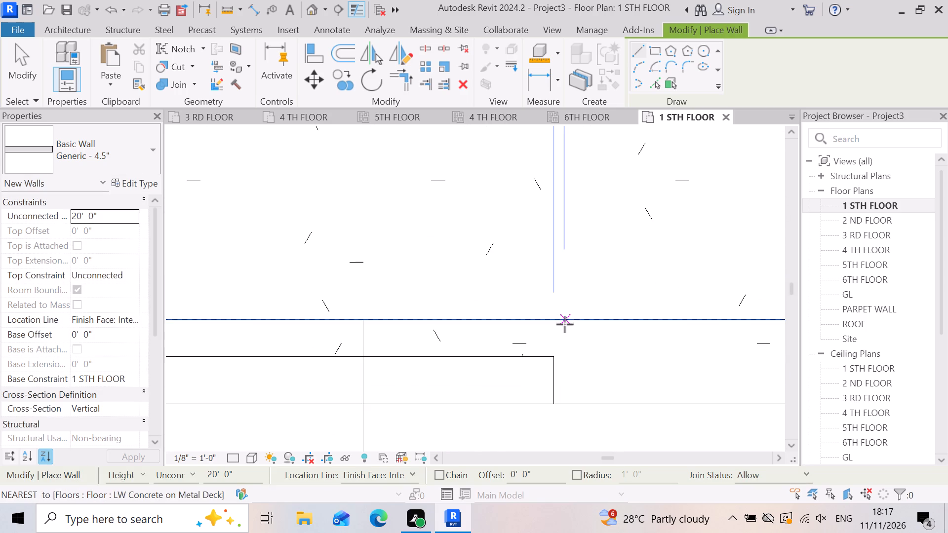
click(549, 319)
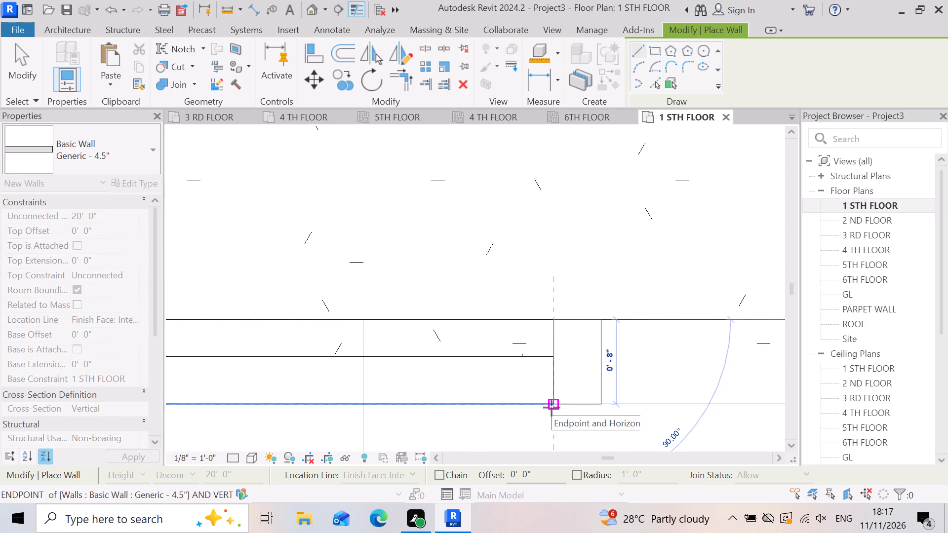
click(551, 408)
key(Escape)
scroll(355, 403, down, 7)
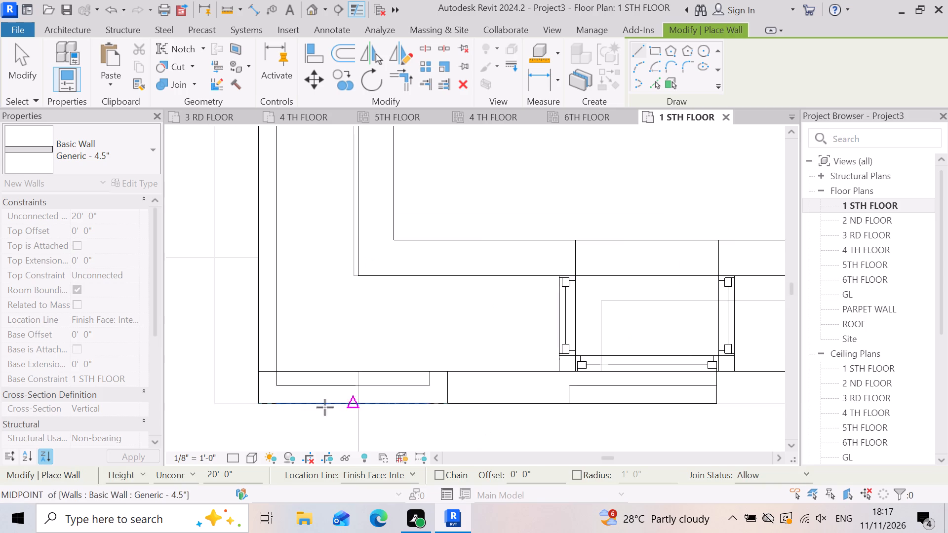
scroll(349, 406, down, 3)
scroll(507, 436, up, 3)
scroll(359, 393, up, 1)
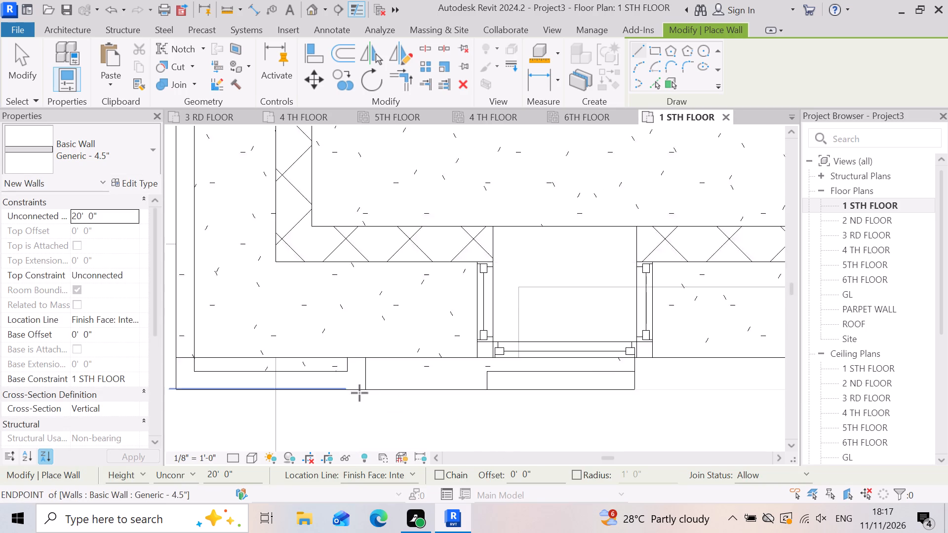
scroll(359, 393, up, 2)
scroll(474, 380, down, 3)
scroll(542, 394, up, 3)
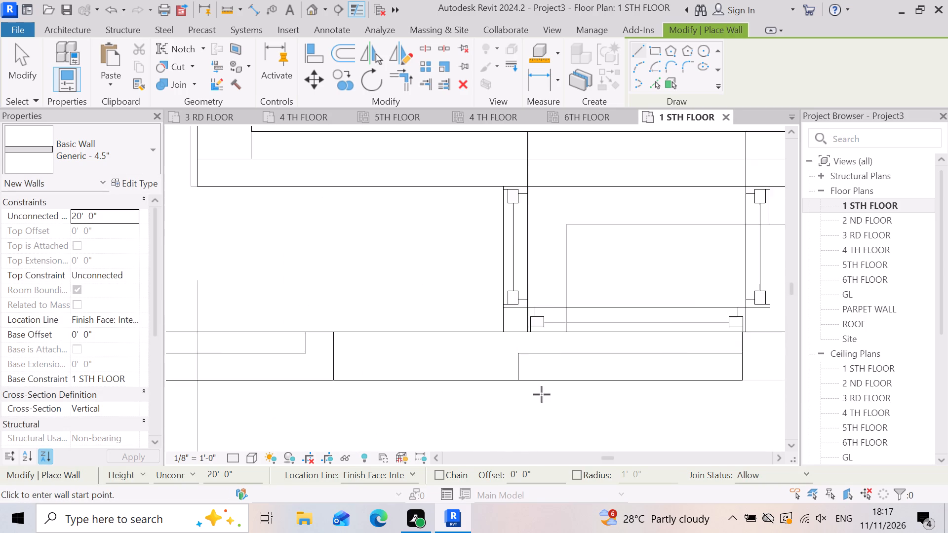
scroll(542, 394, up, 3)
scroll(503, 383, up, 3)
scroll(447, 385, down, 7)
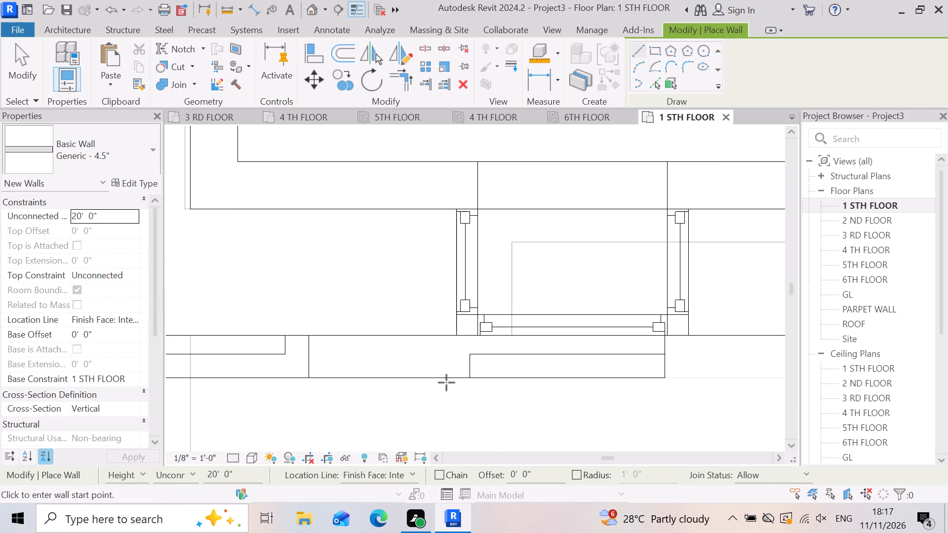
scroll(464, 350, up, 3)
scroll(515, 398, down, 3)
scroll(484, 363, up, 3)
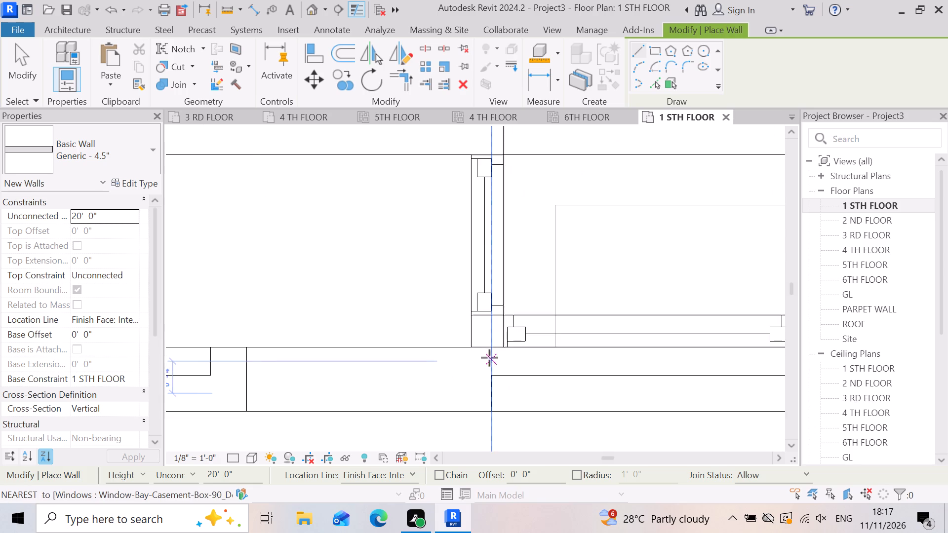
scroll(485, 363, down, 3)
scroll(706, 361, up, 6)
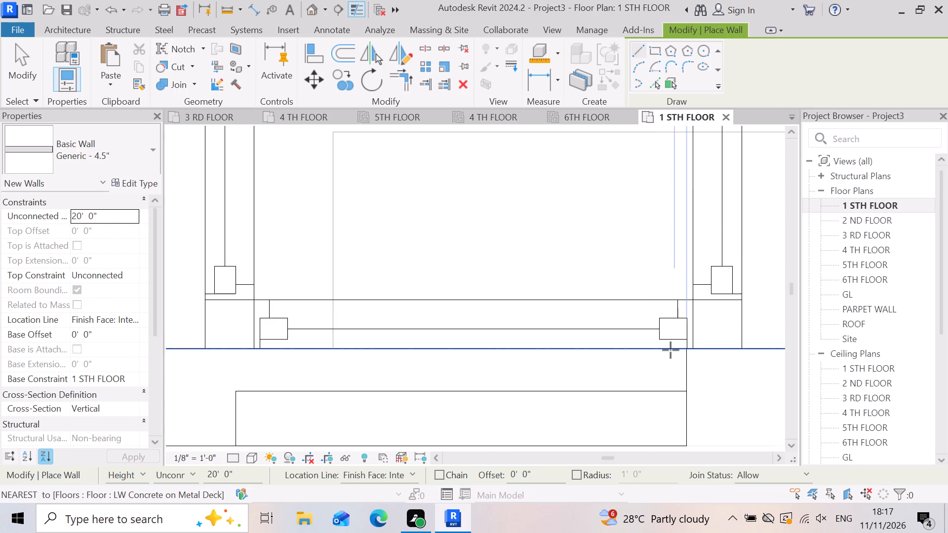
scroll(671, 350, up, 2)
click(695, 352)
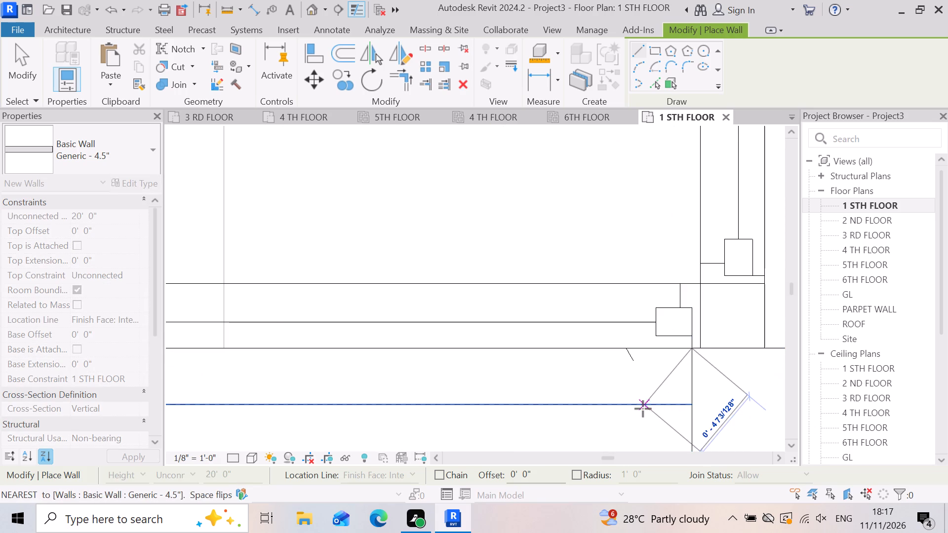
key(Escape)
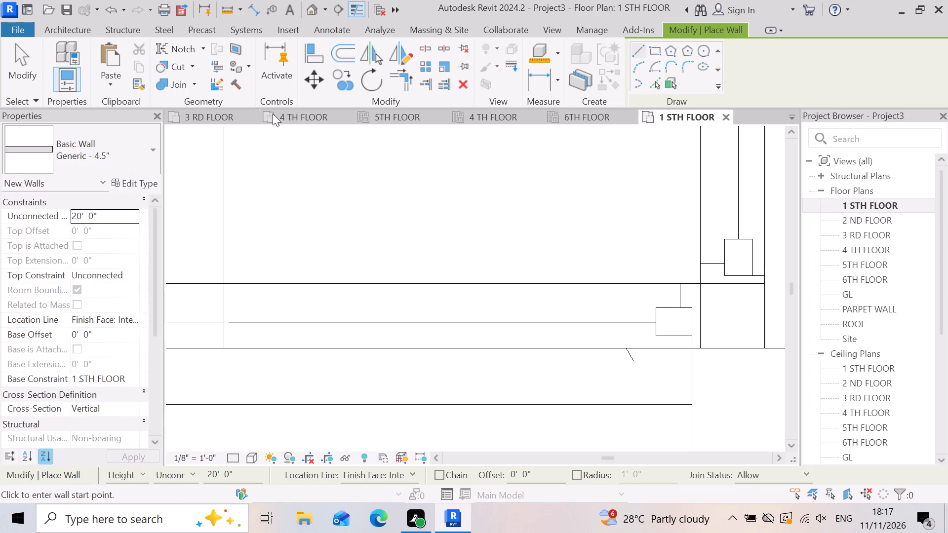
Draw 0'-8" Generic - 4.5" return walls at both ends of the corner run's second wall, flipping the far-end one inward.
scroll(733, 448, down, 8)
scroll(523, 456, up, 6)
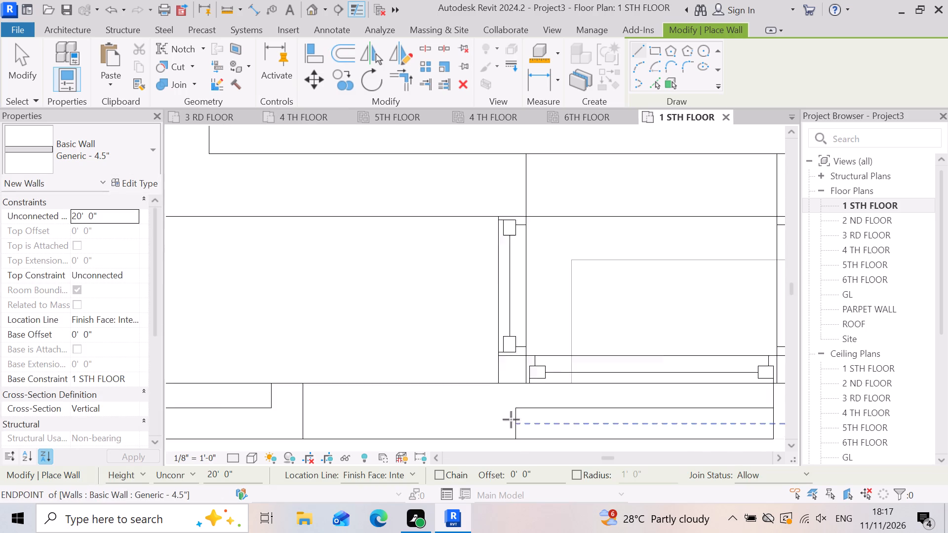
click(520, 378)
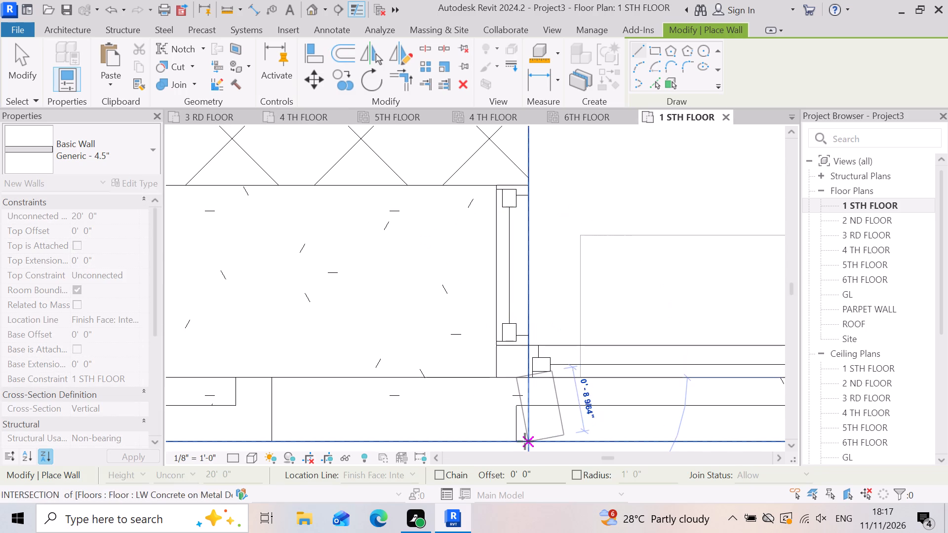
click(516, 444)
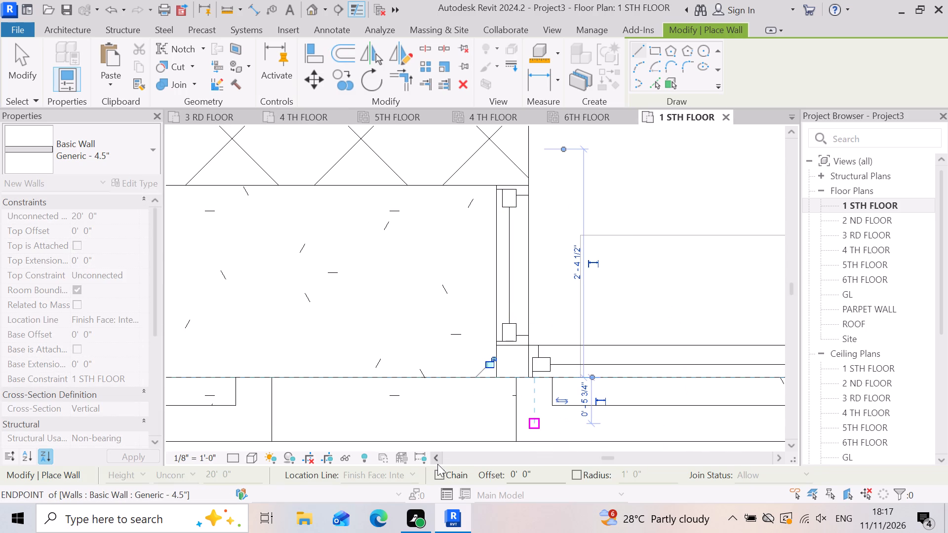
key(Escape)
scroll(491, 429, down, 4)
scroll(729, 409, up, 8)
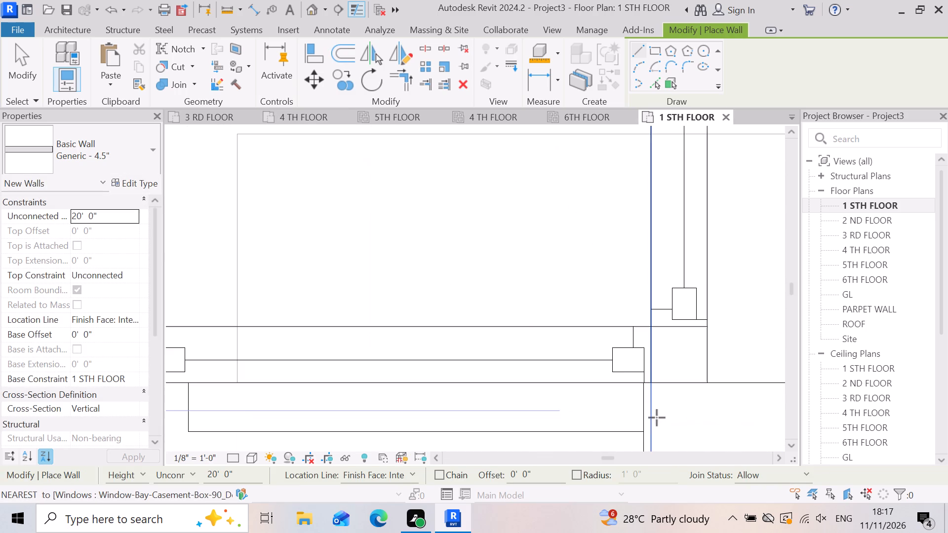
click(640, 386)
scroll(640, 386, down, 4)
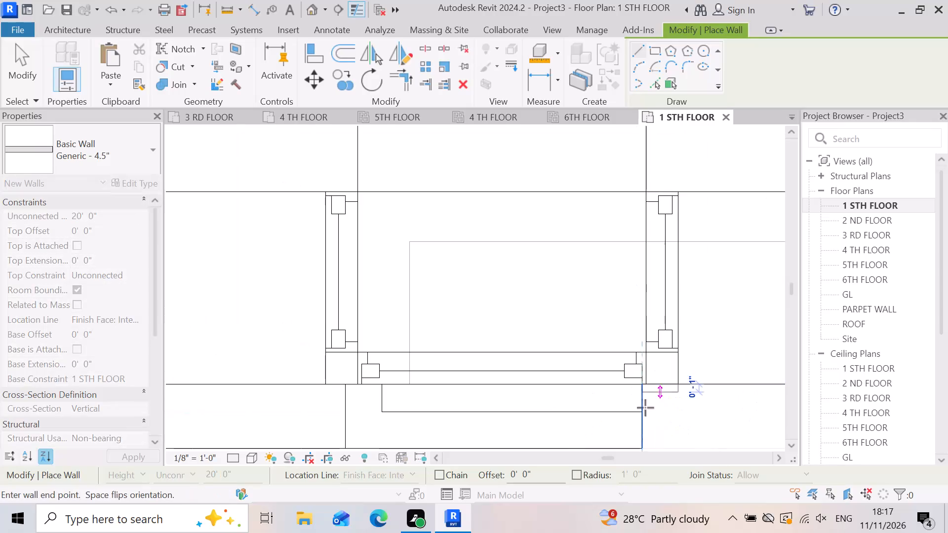
scroll(635, 441, up, 4)
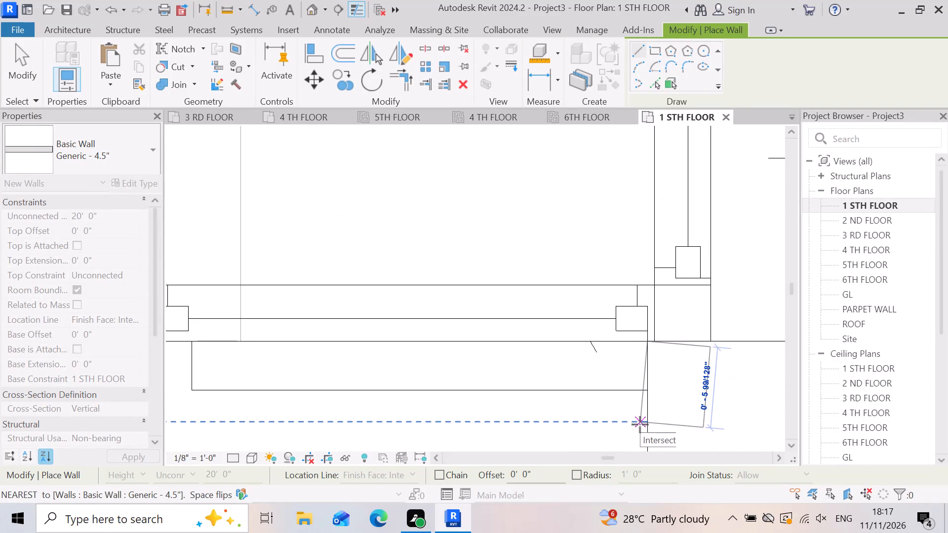
key(space)
scroll(651, 422, down, 5)
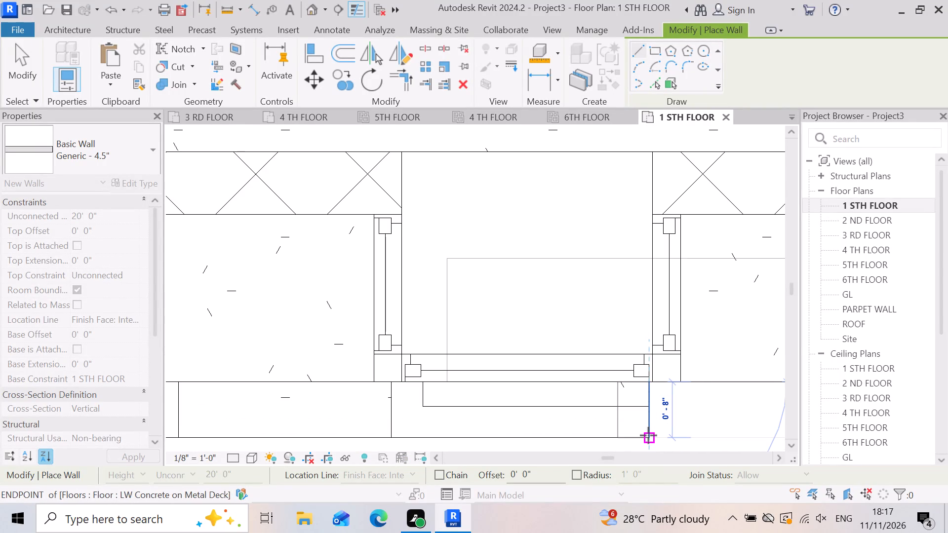
click(648, 435)
key(Escape)
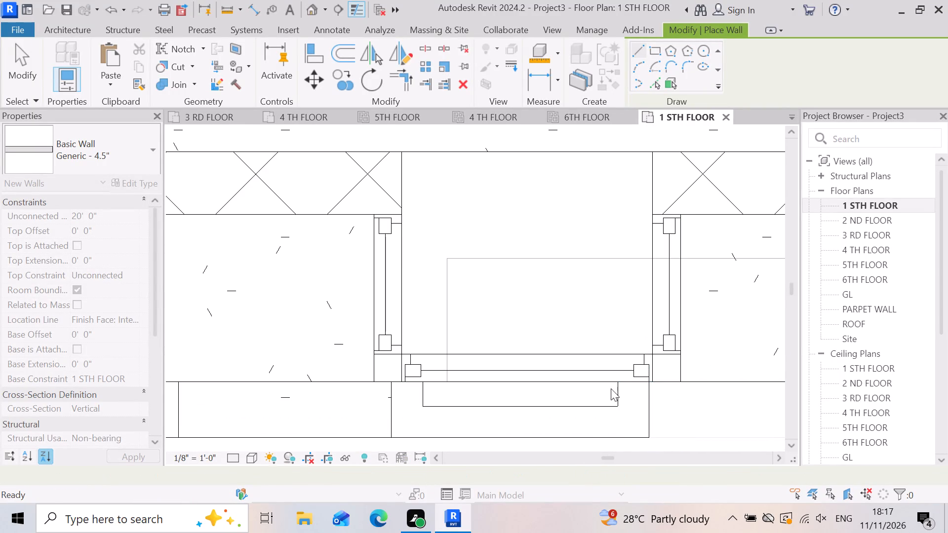
scroll(612, 386, down, 4)
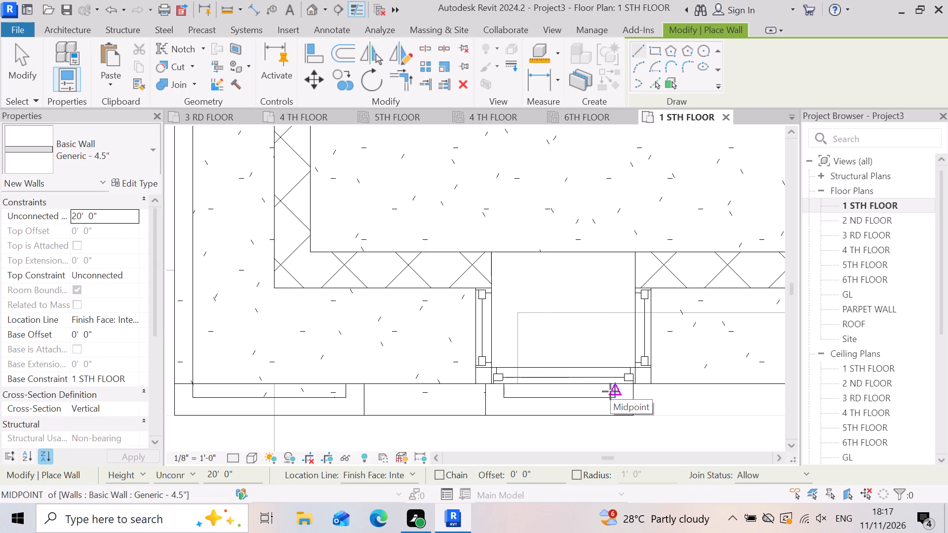
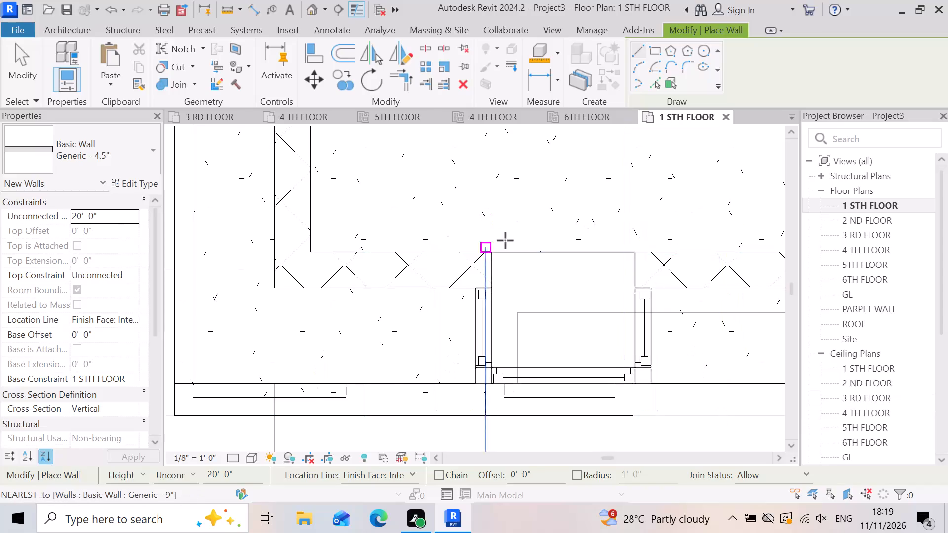
Draw short Generic - 4.5" return walls at both ends of the longer front wall segment between the first and second bay windows.
scroll(564, 312, down, 4)
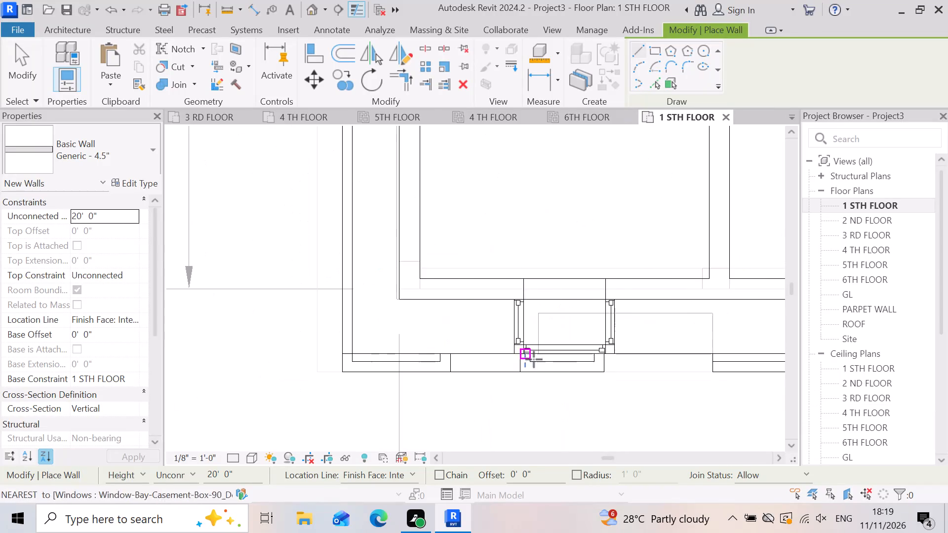
scroll(455, 358, up, 2)
scroll(570, 370, up, 2)
scroll(413, 323, up, 2)
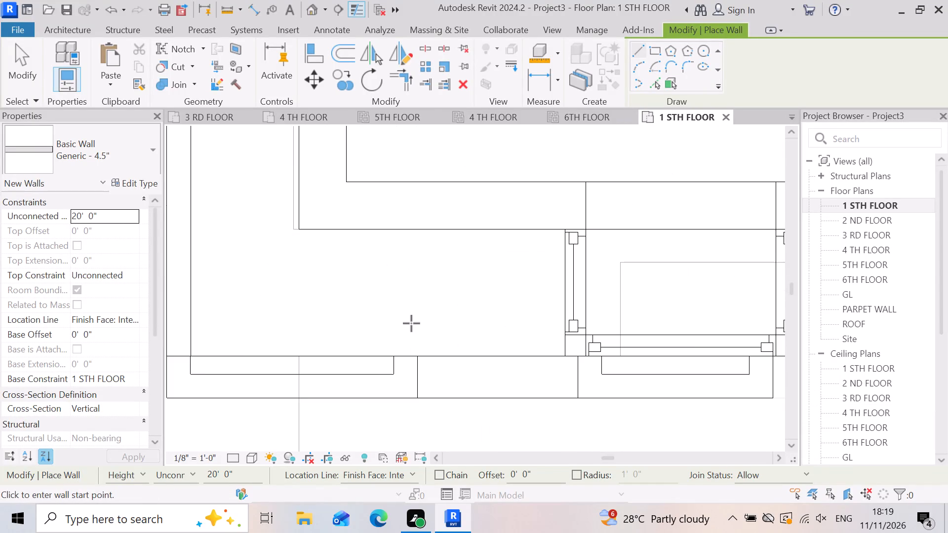
scroll(461, 325, down, 3)
scroll(609, 371, up, 2)
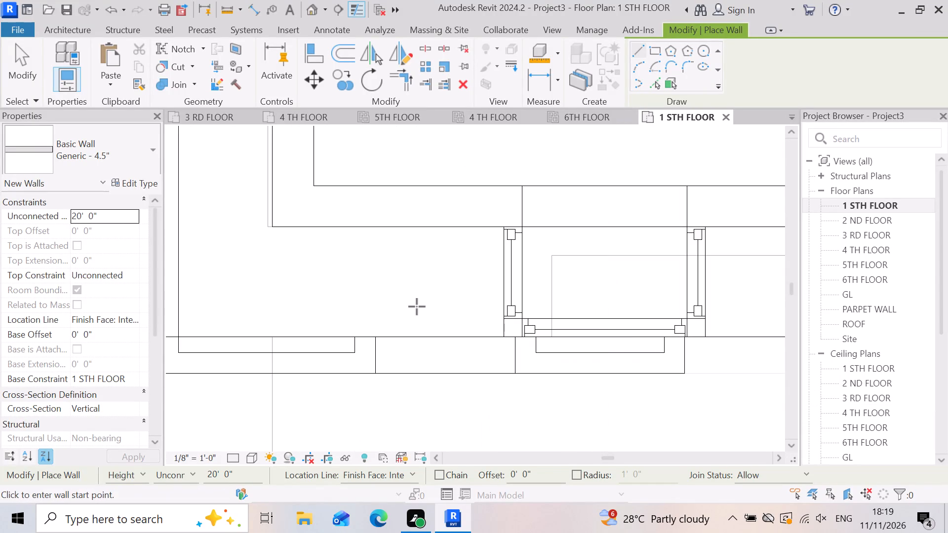
scroll(413, 297, down, 3)
scroll(487, 365, up, 2)
scroll(400, 343, down, 3)
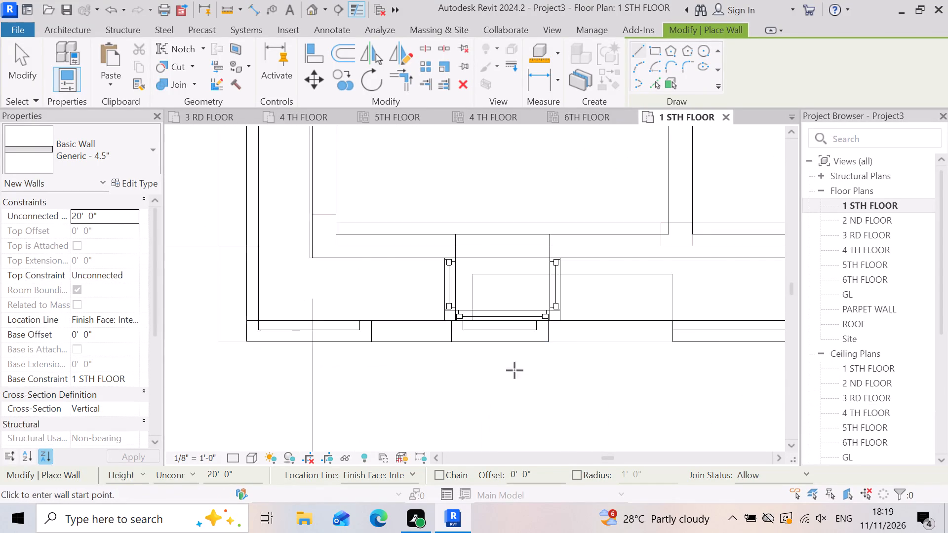
scroll(549, 367, up, 9)
scroll(542, 367, down, 3)
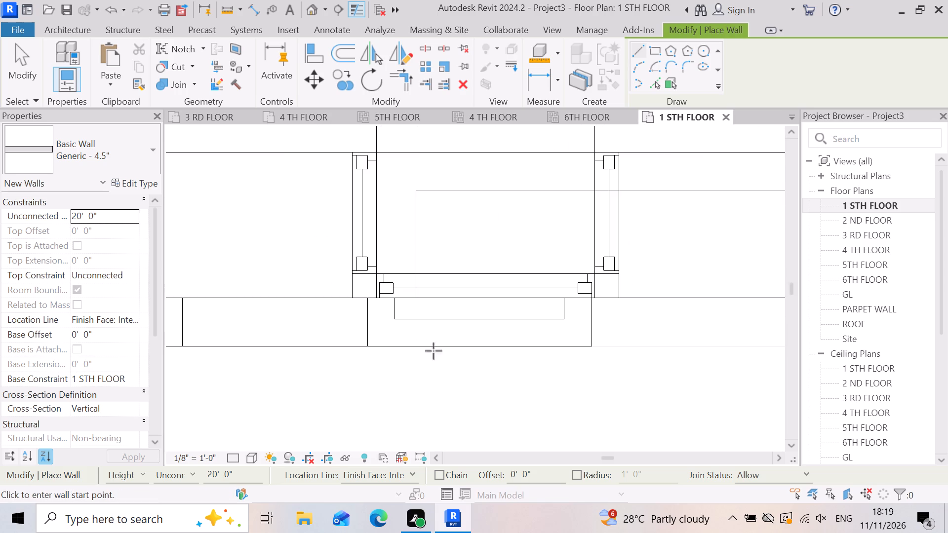
scroll(385, 352, up, 3)
scroll(443, 336, down, 14)
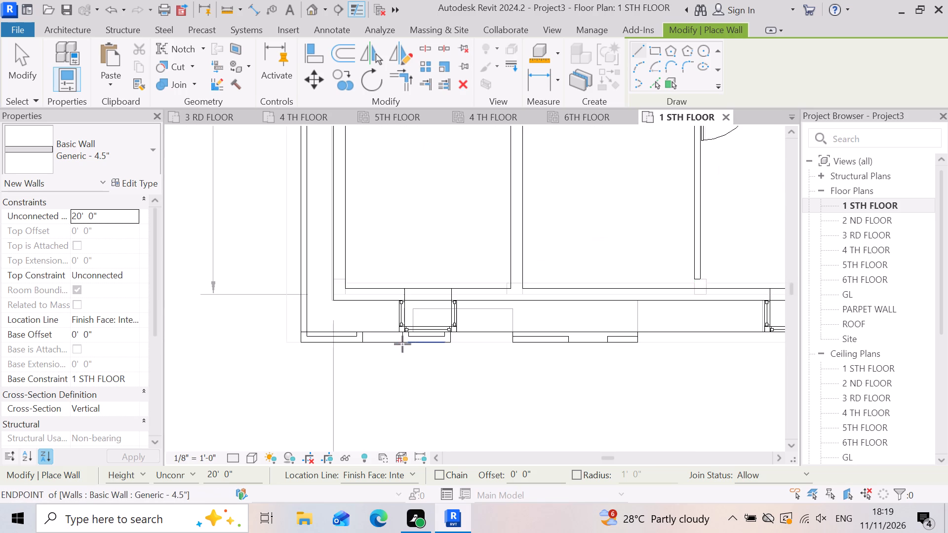
scroll(601, 354, up, 12)
scroll(395, 309, up, 2)
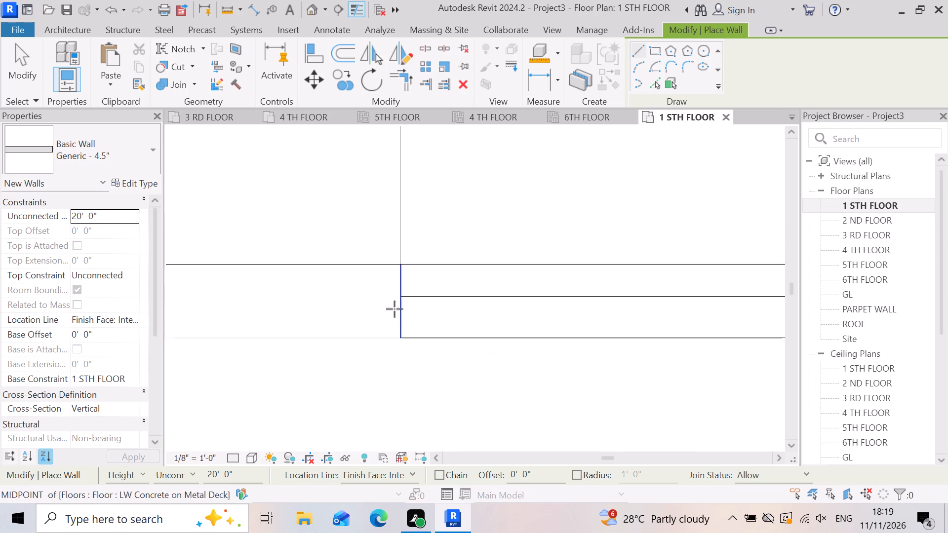
scroll(395, 309, up, 4)
click(408, 233)
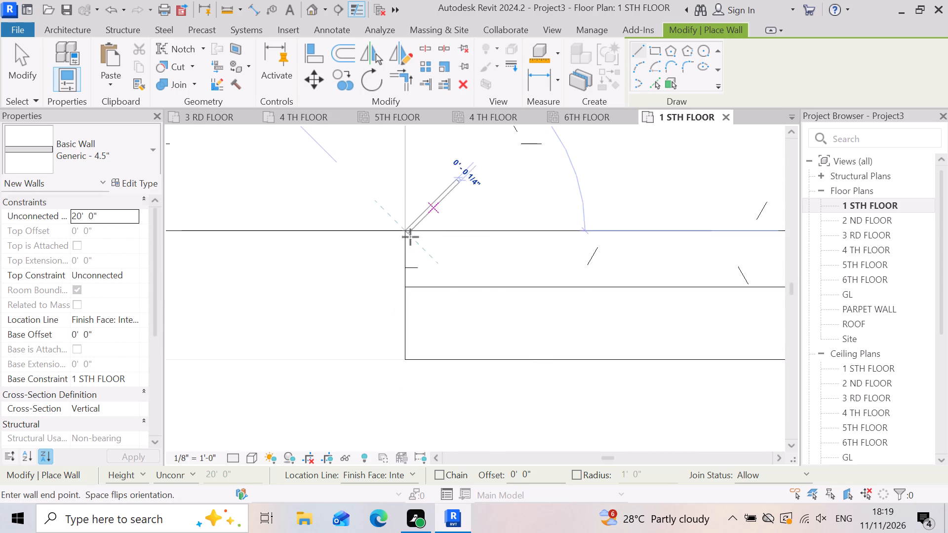
click(409, 364)
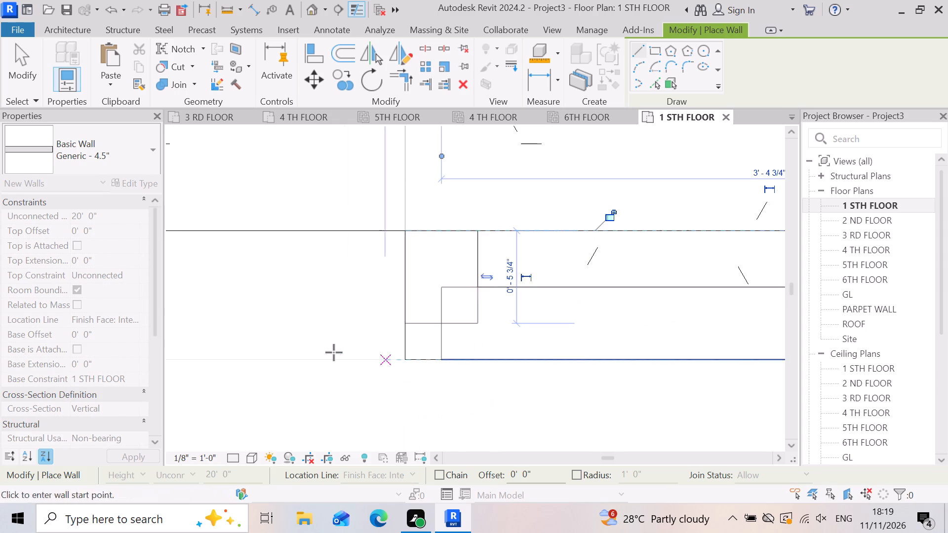
scroll(331, 348, down, 8)
scroll(596, 323, up, 6)
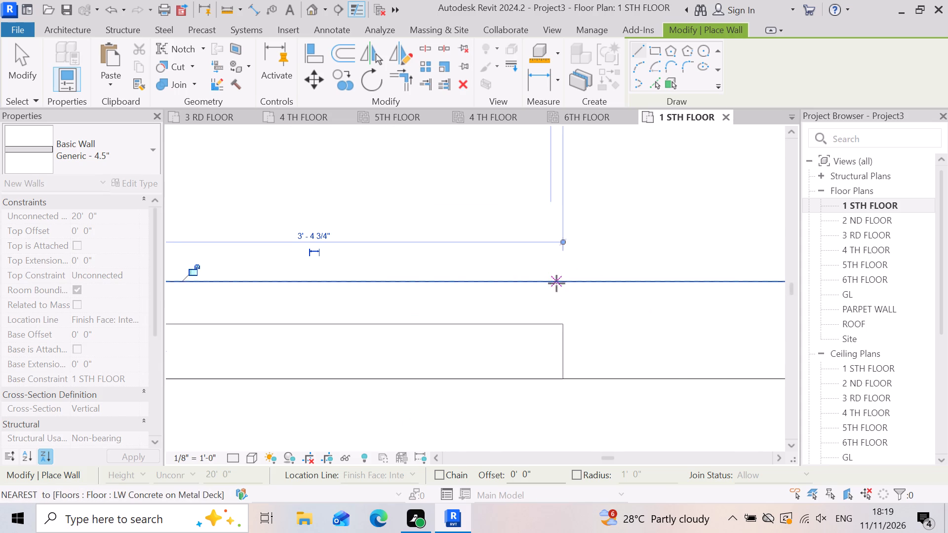
click(557, 283)
click(562, 380)
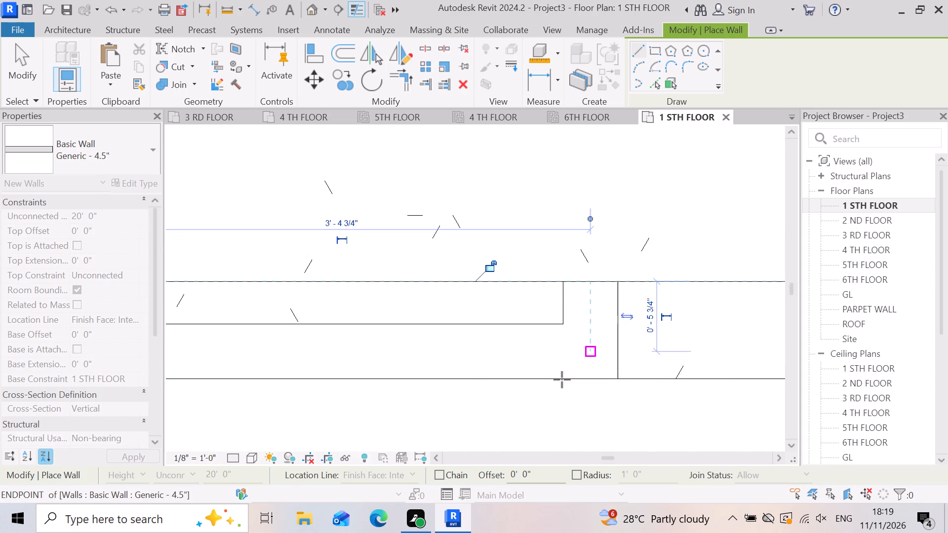
Draw a short 4.5" return wall at the left end of the shorter front wall segment between the first and second bay windows.
scroll(487, 349, down, 10)
scroll(670, 359, up, 10)
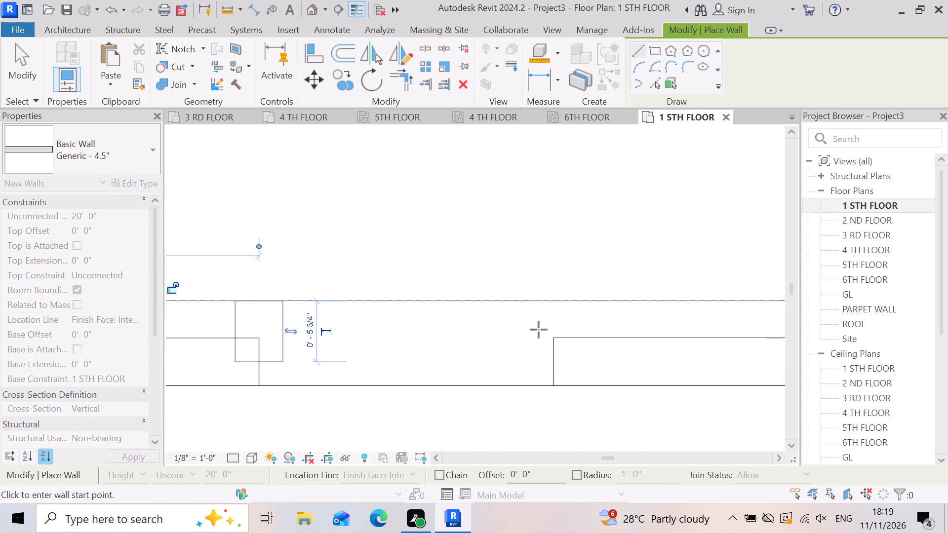
click(553, 296)
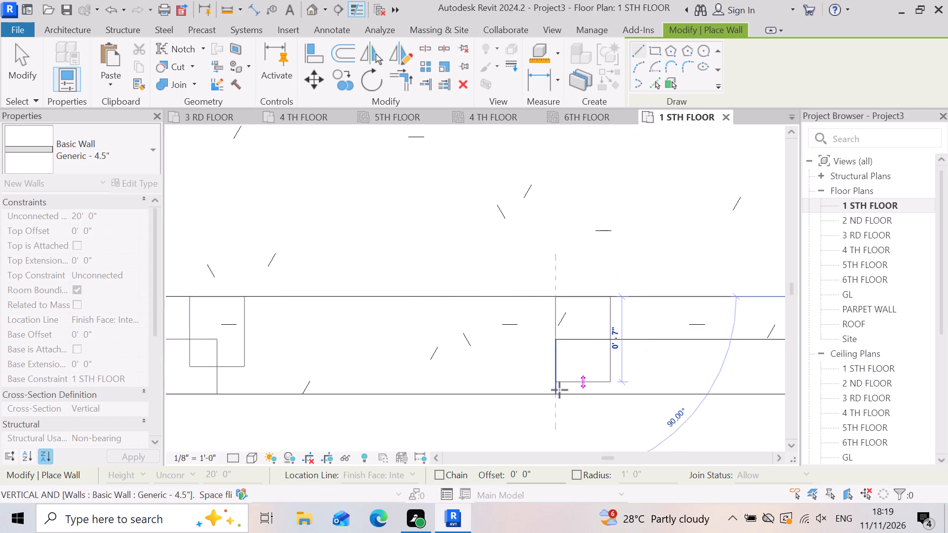
click(559, 392)
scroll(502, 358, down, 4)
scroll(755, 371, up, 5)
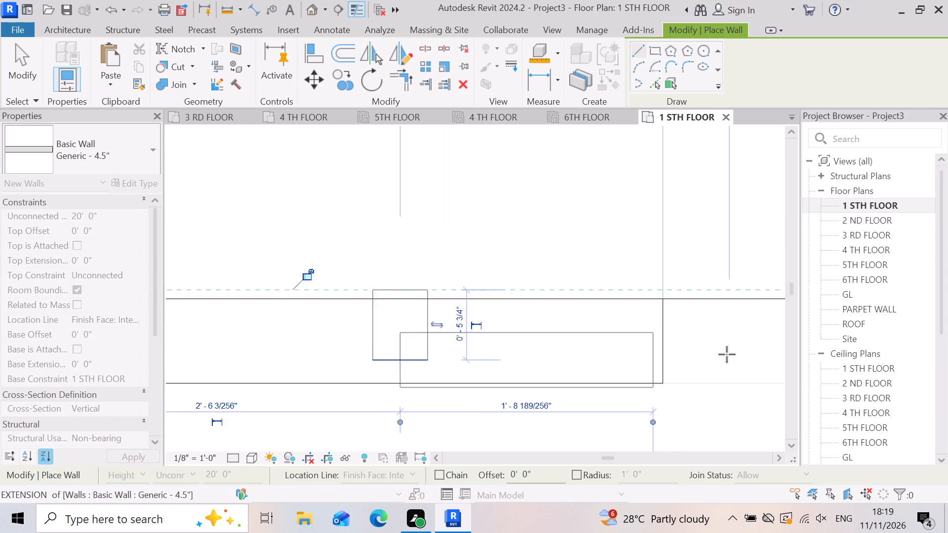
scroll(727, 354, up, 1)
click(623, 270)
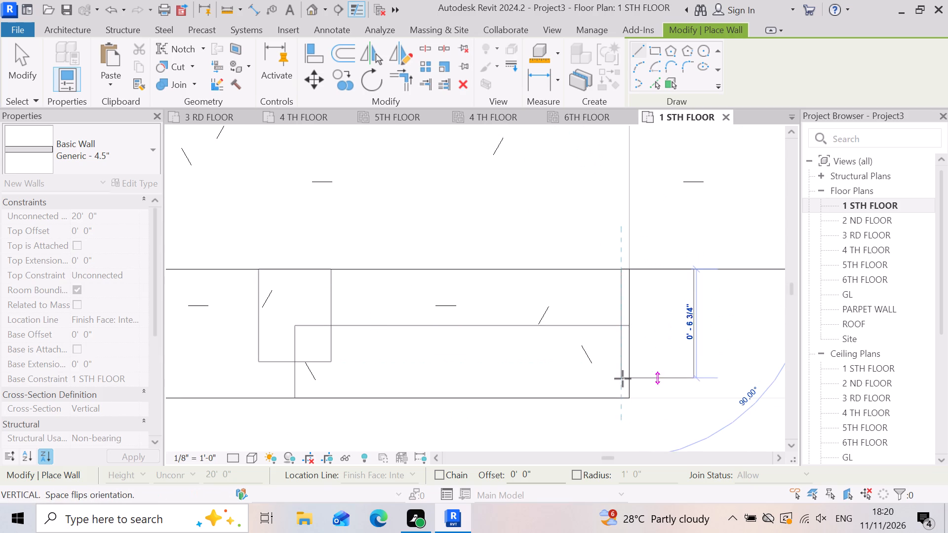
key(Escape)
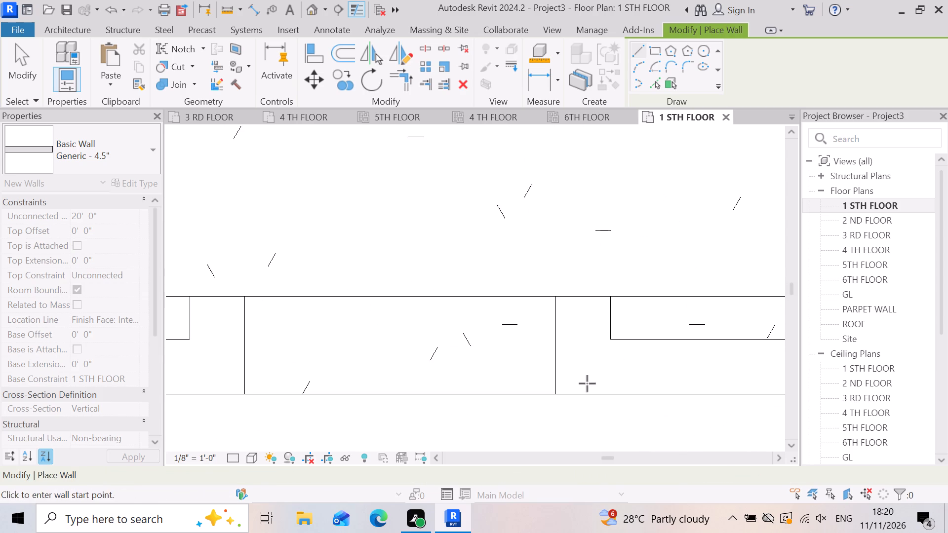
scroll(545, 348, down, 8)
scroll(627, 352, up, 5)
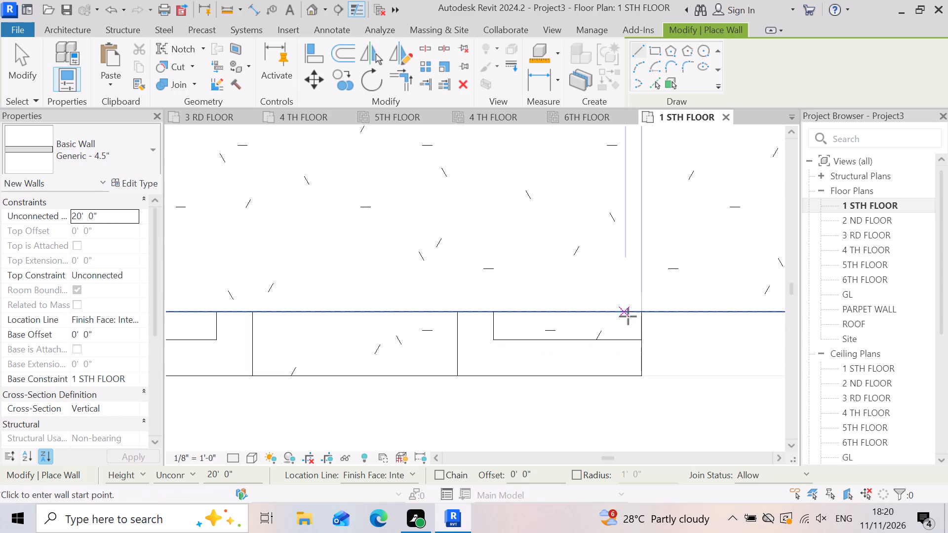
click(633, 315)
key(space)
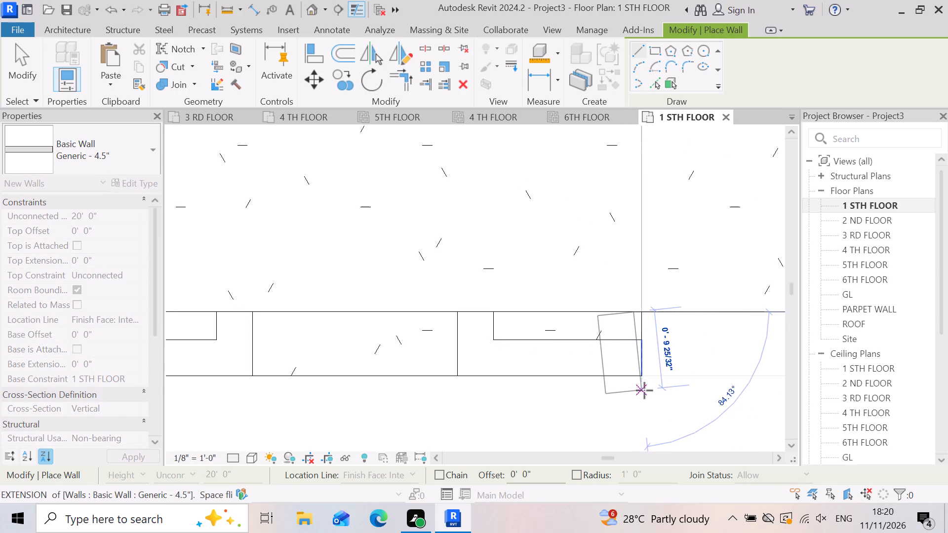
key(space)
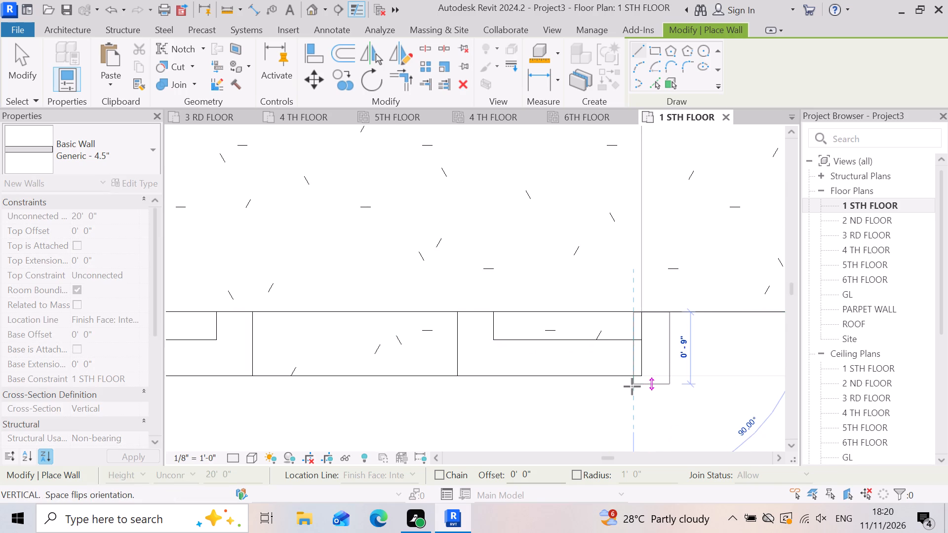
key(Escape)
Draw a short 4.5" return wall at the right end of that shorter front wall segment, reaching the slab's outer edge.
click(625, 312)
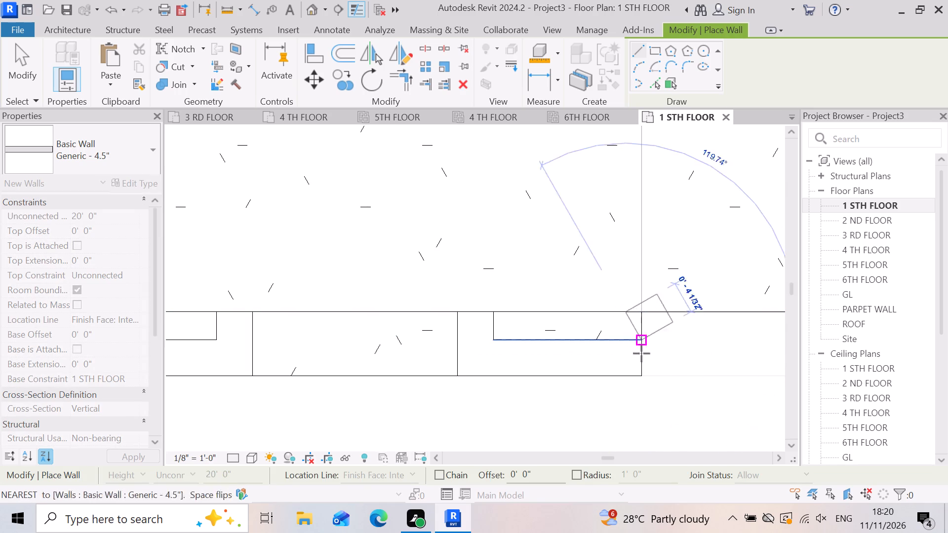
click(628, 381)
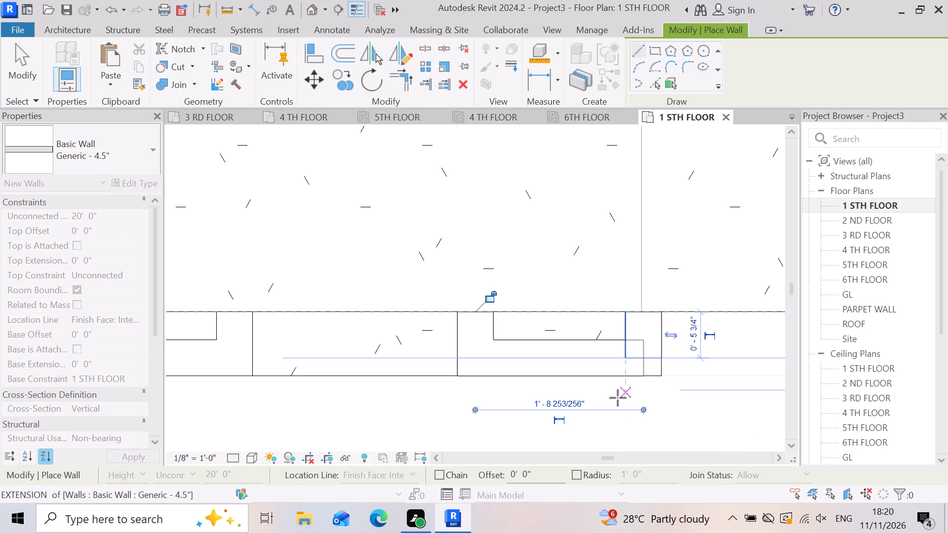
key(Escape)
Draw short 4.5" return walls at both ends of the front wall segment below the second bay window.
scroll(579, 377, down, 7)
scroll(497, 395, down, 4)
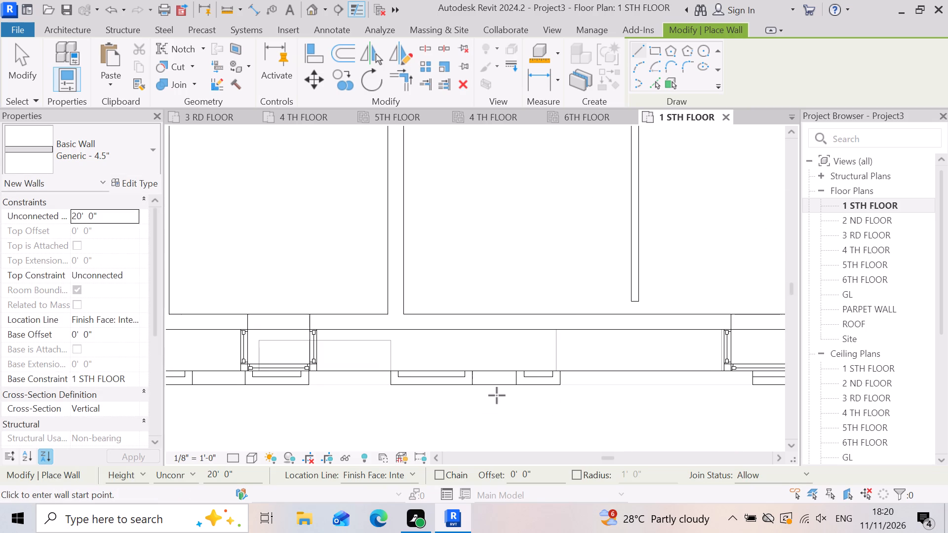
scroll(306, 398, down, 3)
scroll(702, 382, up, 8)
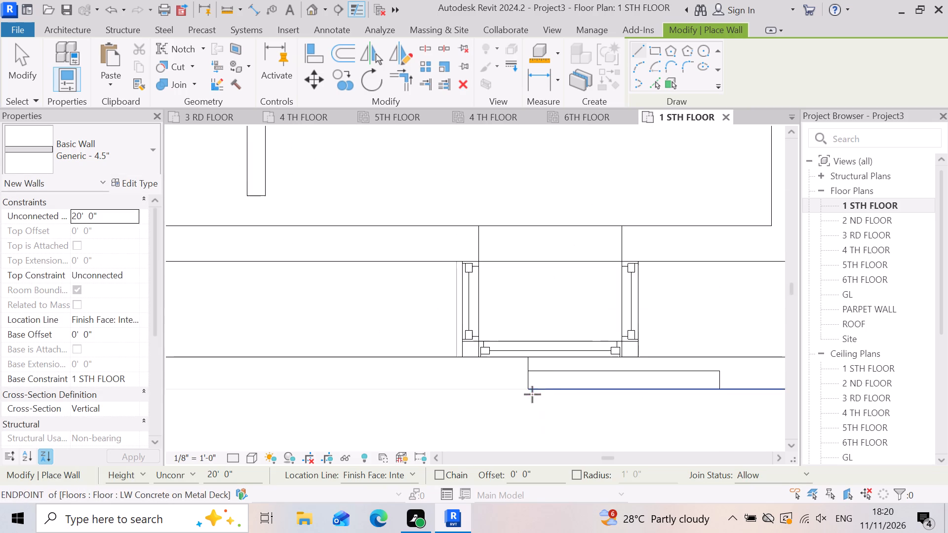
scroll(532, 394, up, 7)
click(486, 331)
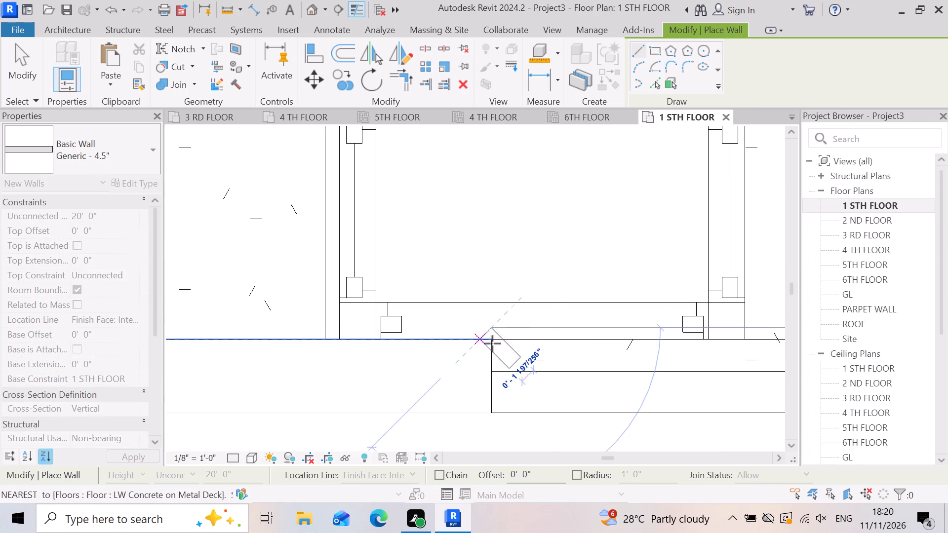
click(491, 409)
scroll(419, 383, down, 4)
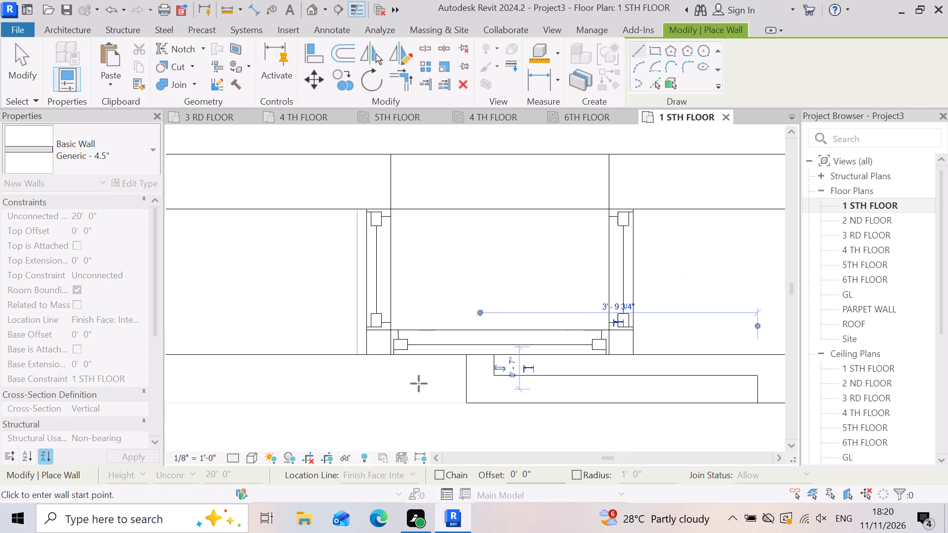
scroll(738, 381, up, 5)
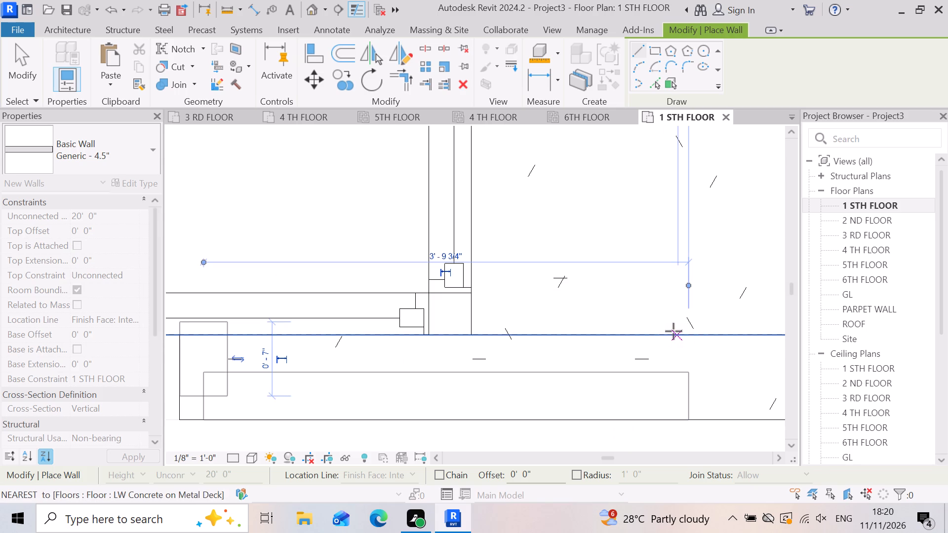
click(682, 334)
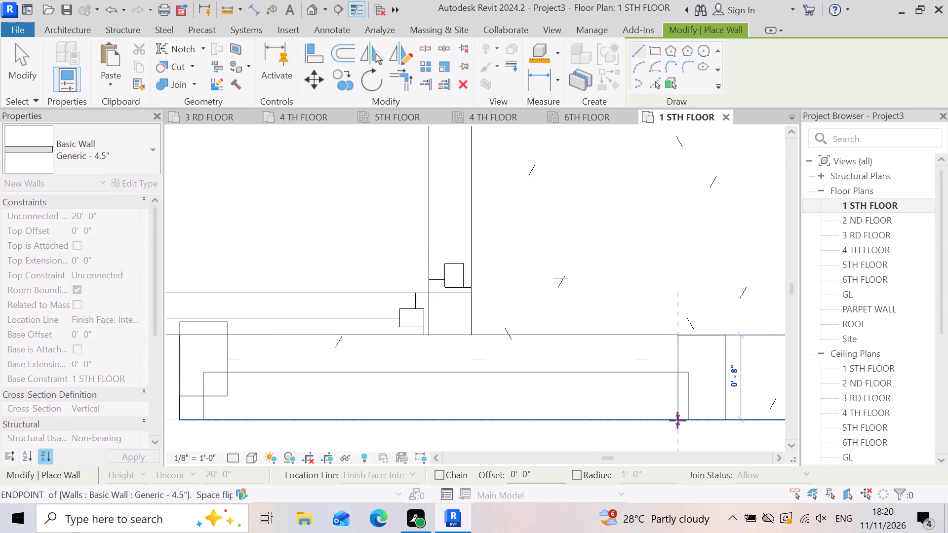
click(677, 420)
Draw short 4.5" return walls at both ends of the front wall segment below the third bay window.
scroll(572, 367, down, 11)
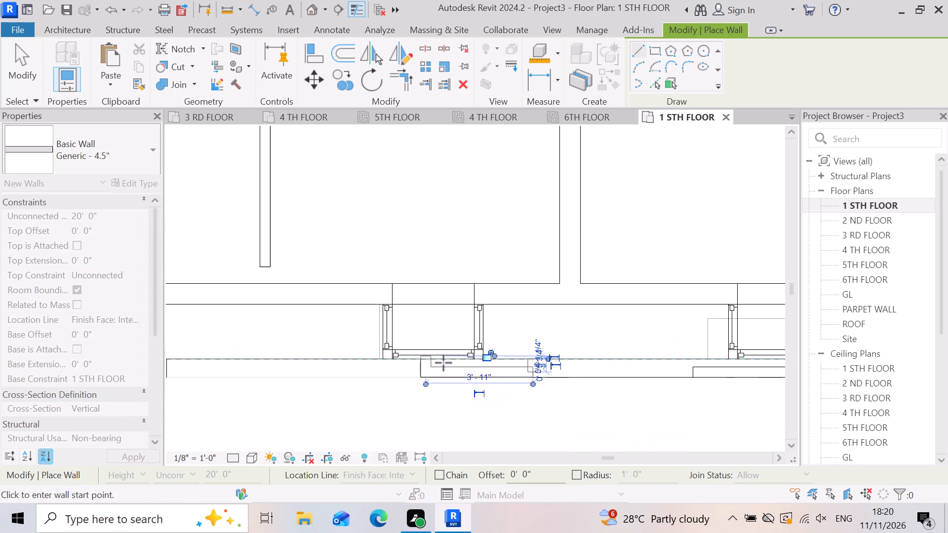
scroll(585, 375, down, 4)
scroll(691, 389, up, 12)
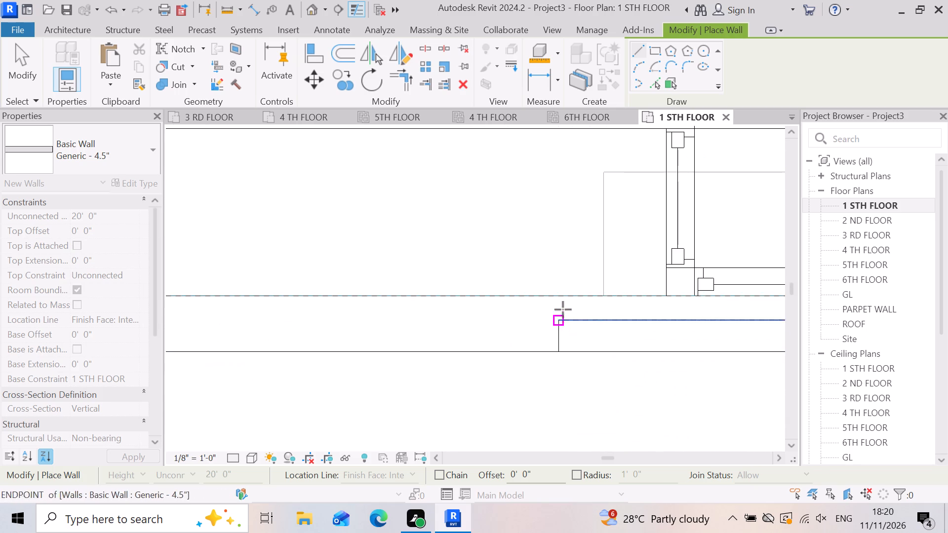
click(556, 295)
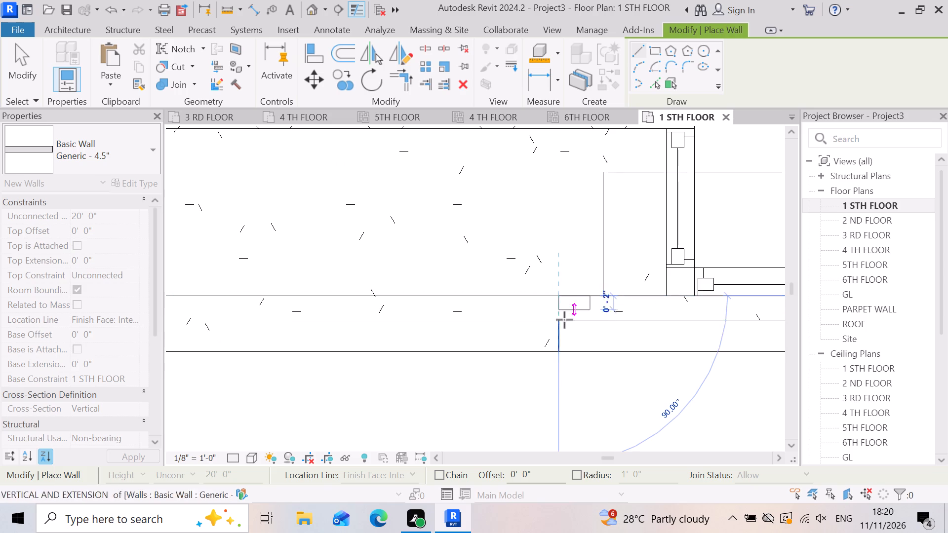
click(557, 356)
scroll(474, 336, down, 4)
scroll(746, 327, up, 2)
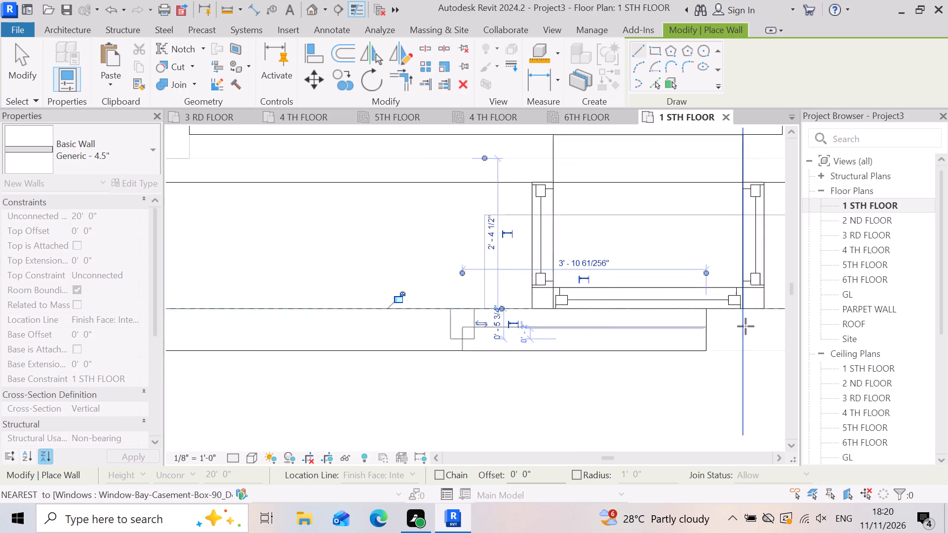
scroll(746, 326, up, 4)
click(667, 301)
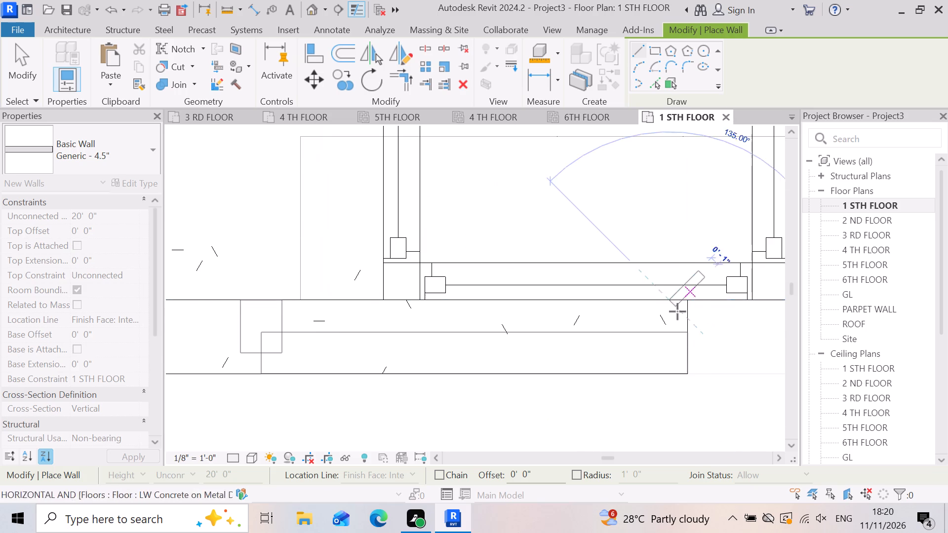
click(671, 371)
scroll(651, 339, down, 6)
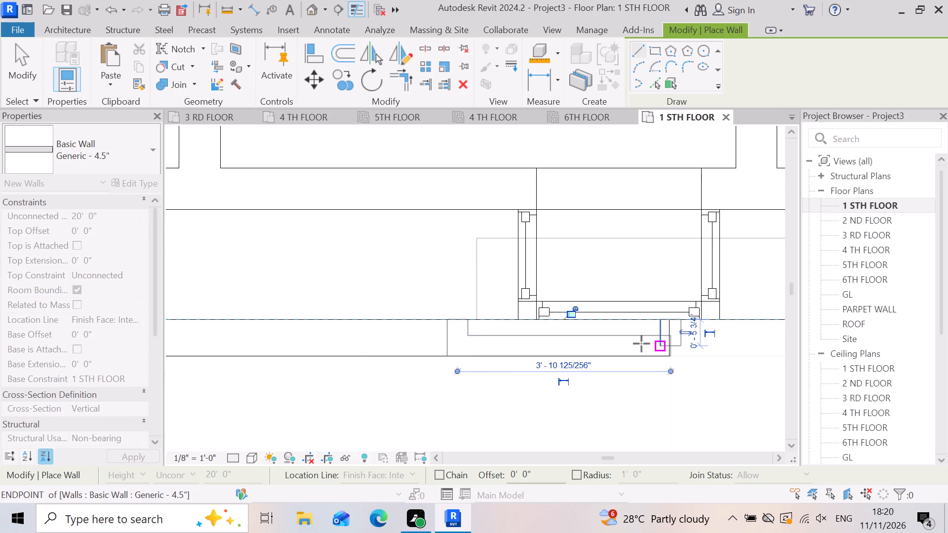
scroll(641, 343, down, 2)
scroll(670, 398, down, 4)
key(Escape)
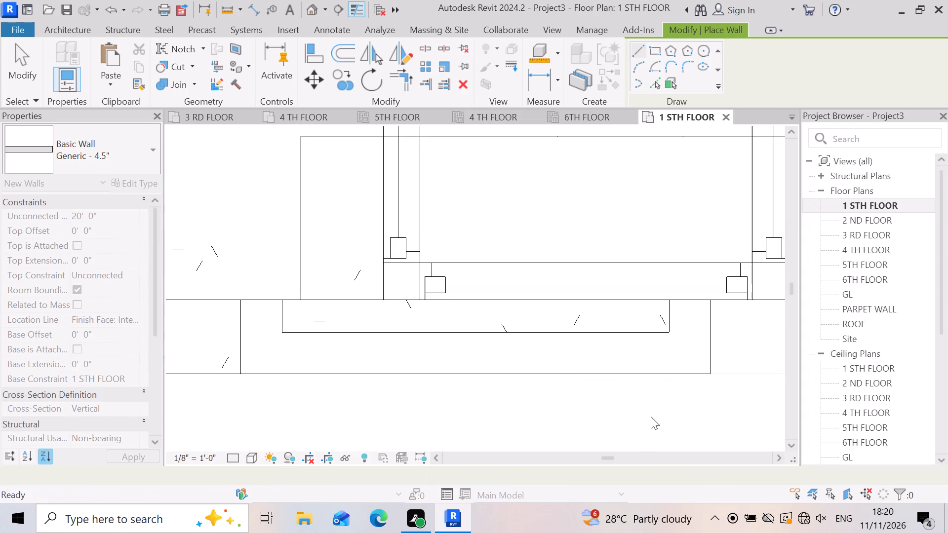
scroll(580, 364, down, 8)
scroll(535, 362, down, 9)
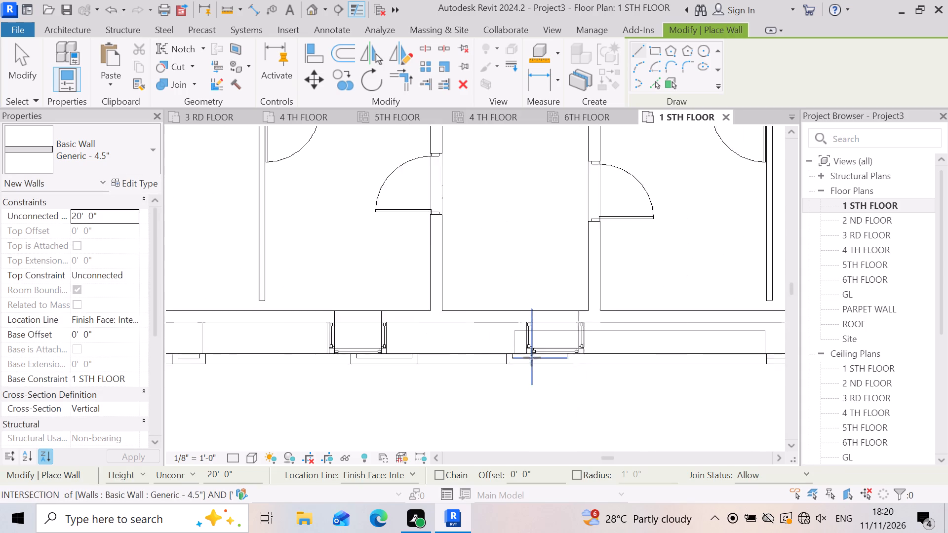
Draw short 4.5" return walls at both ends of the front wall segment just left of the fourth bay window.
scroll(538, 359, down, 6)
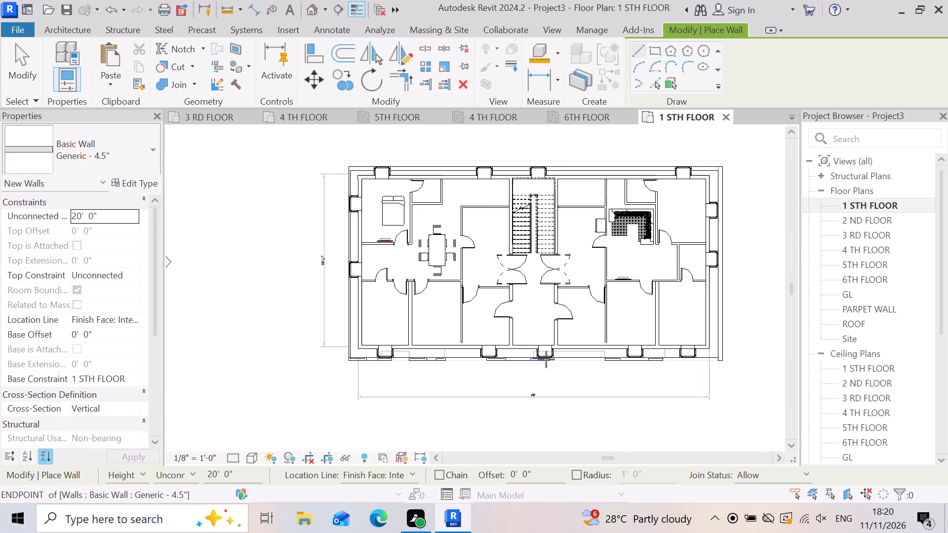
scroll(645, 376, up, 13)
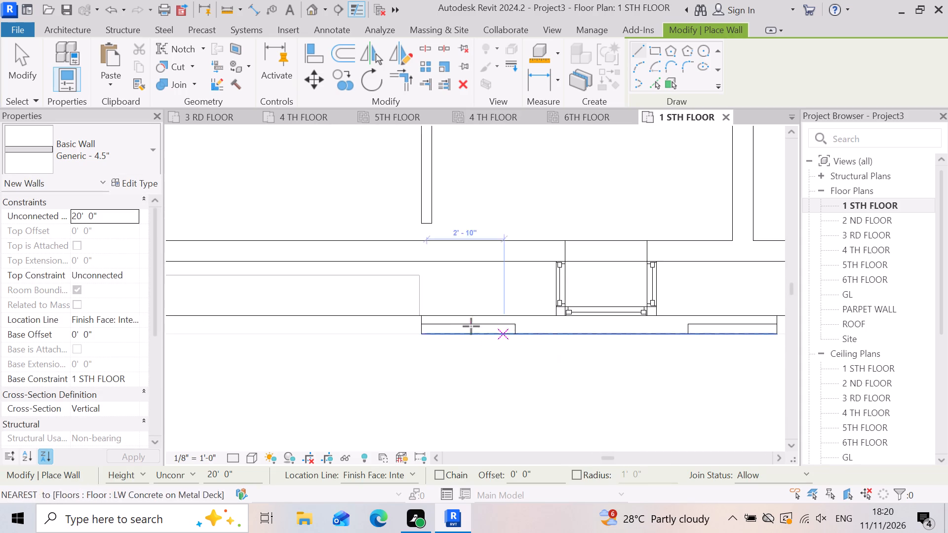
scroll(471, 326, up, 10)
scroll(584, 339, down, 6)
scroll(477, 342, up, 3)
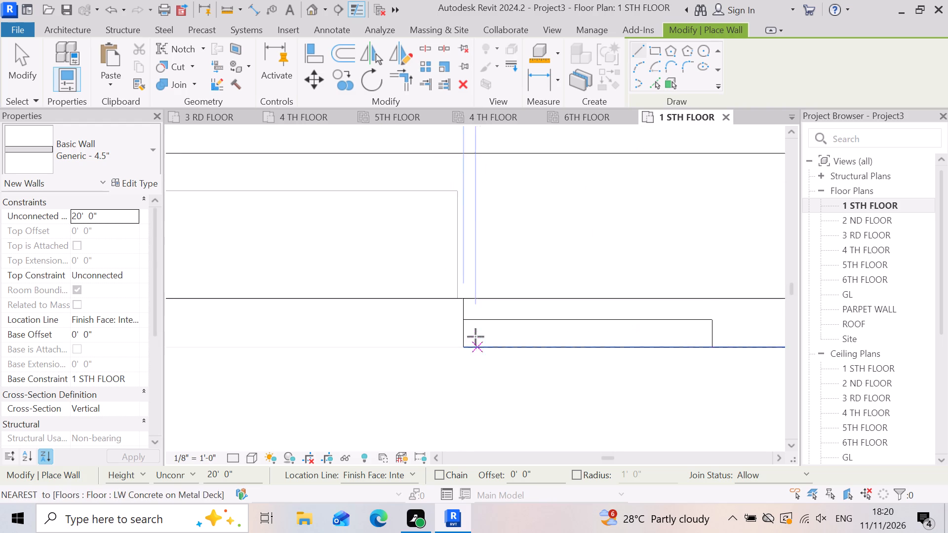
scroll(475, 337, up, 4)
click(458, 272)
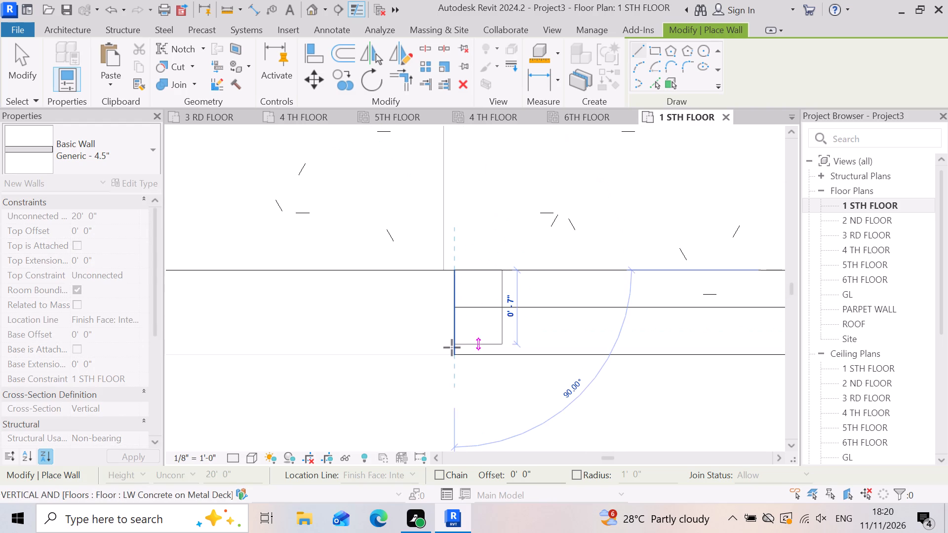
click(450, 349)
scroll(422, 346, down, 4)
scroll(520, 344, down, 4)
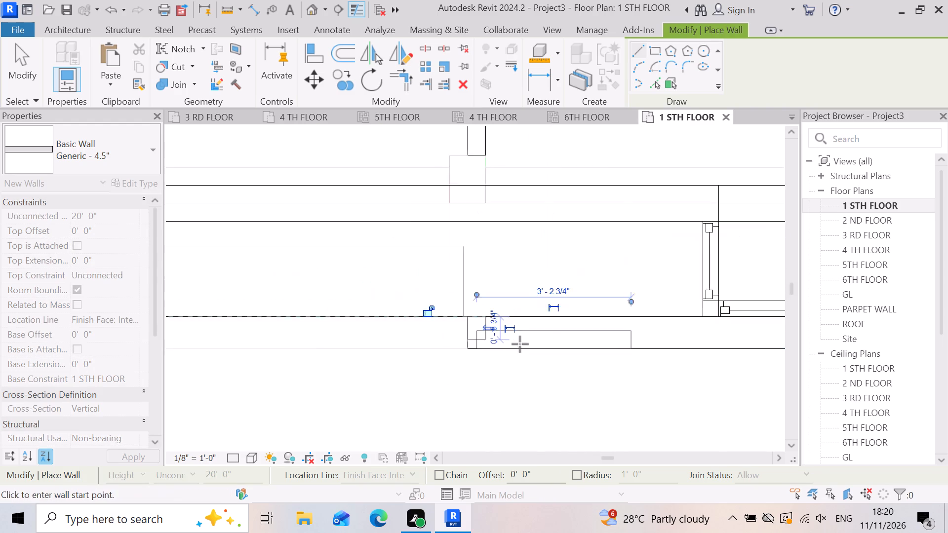
scroll(658, 348, up, 6)
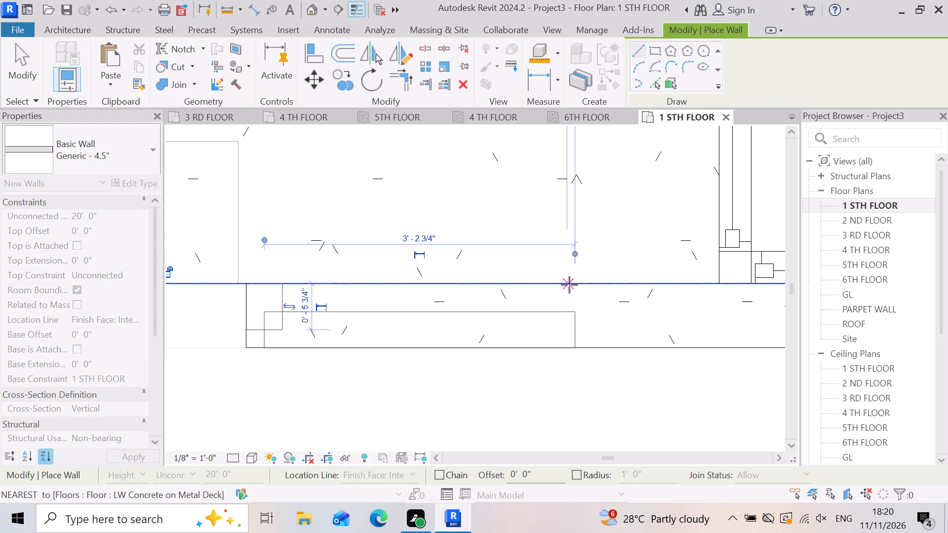
click(570, 284)
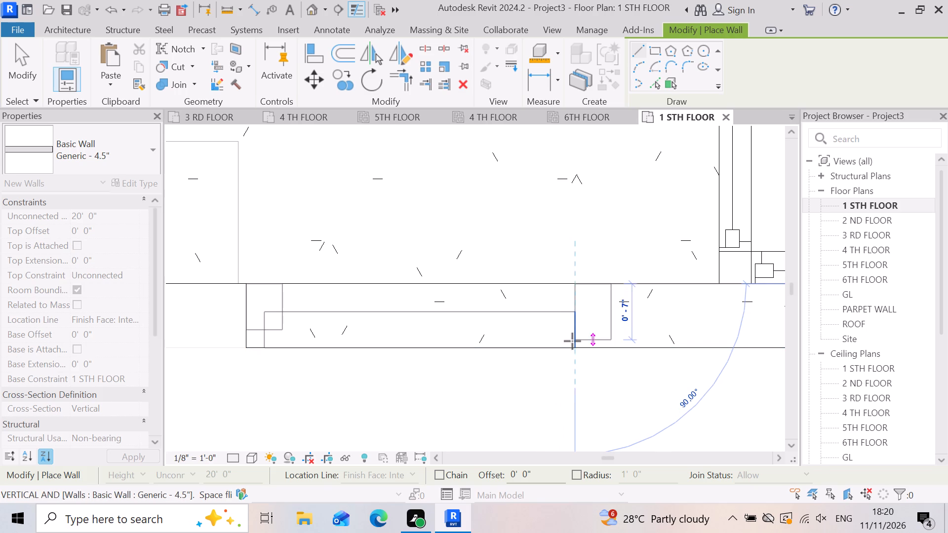
click(570, 345)
Draw a short 4.5" return wall at the left end of the front wall segment just right of the fourth bay window.
scroll(473, 334, down, 11)
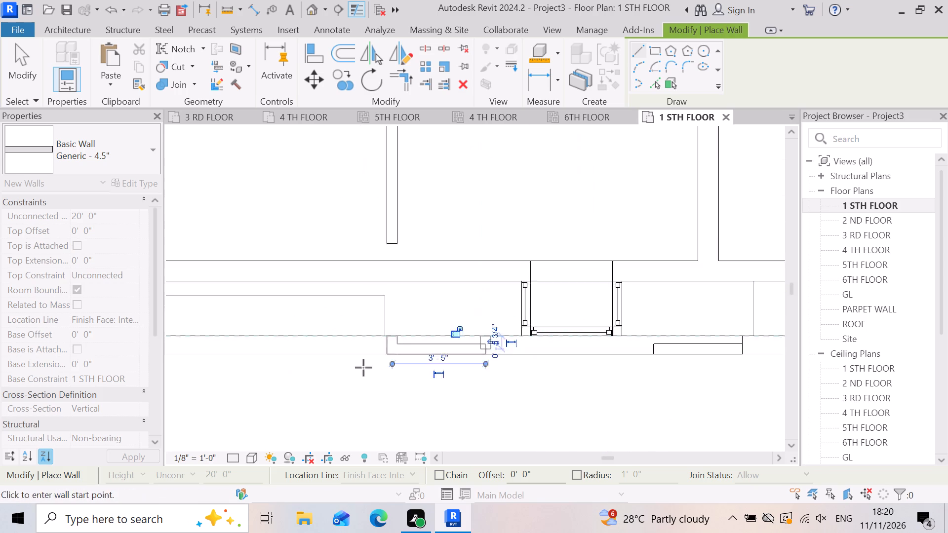
scroll(363, 368, down, 6)
scroll(482, 375, up, 7)
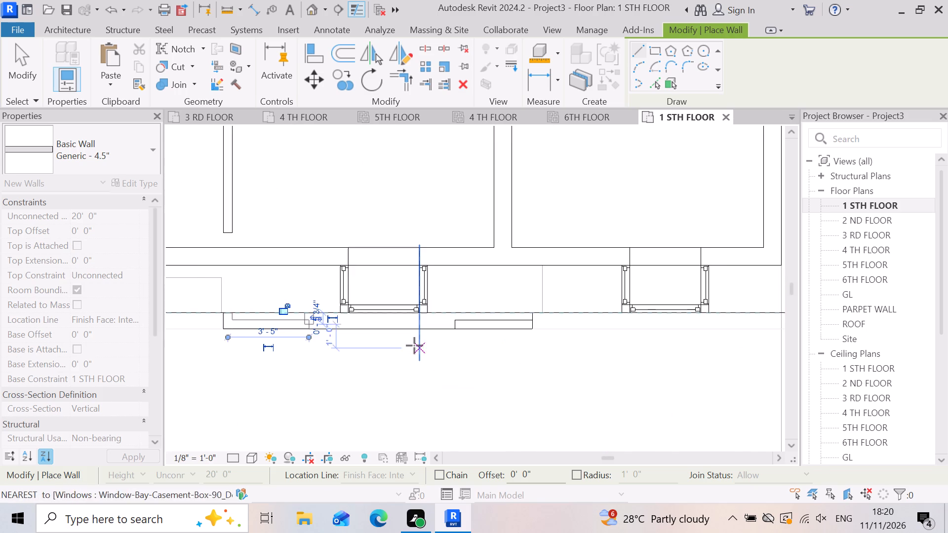
scroll(413, 342, down, 7)
scroll(420, 341, up, 5)
scroll(502, 340, up, 6)
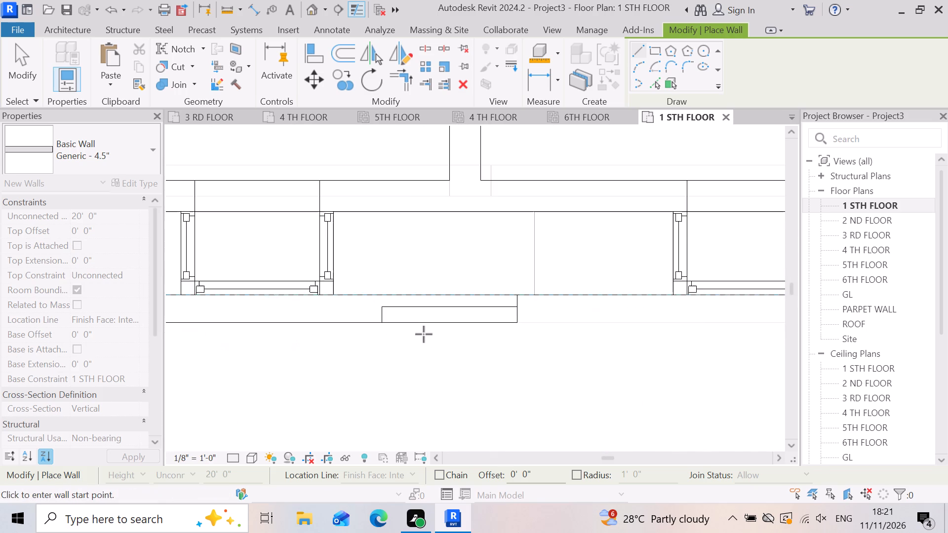
scroll(399, 307, up, 4)
click(369, 280)
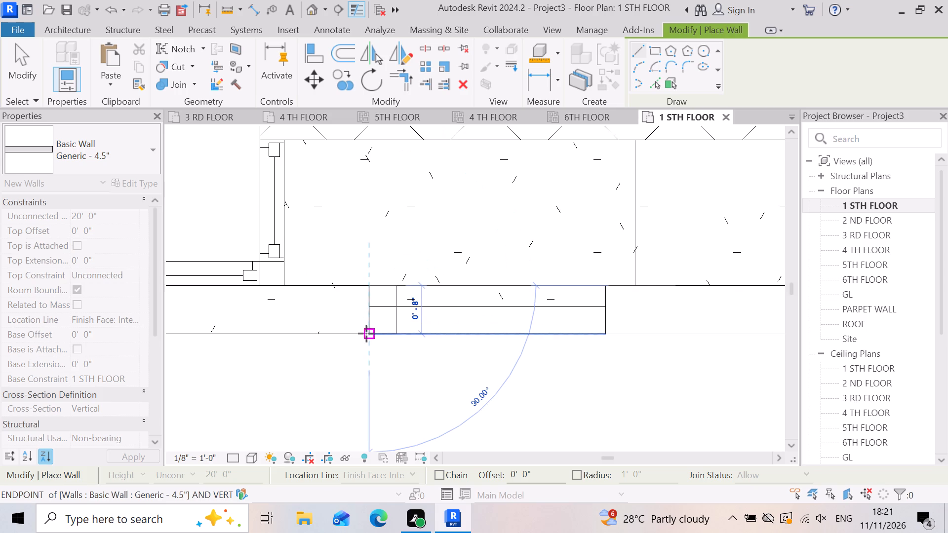
click(366, 334)
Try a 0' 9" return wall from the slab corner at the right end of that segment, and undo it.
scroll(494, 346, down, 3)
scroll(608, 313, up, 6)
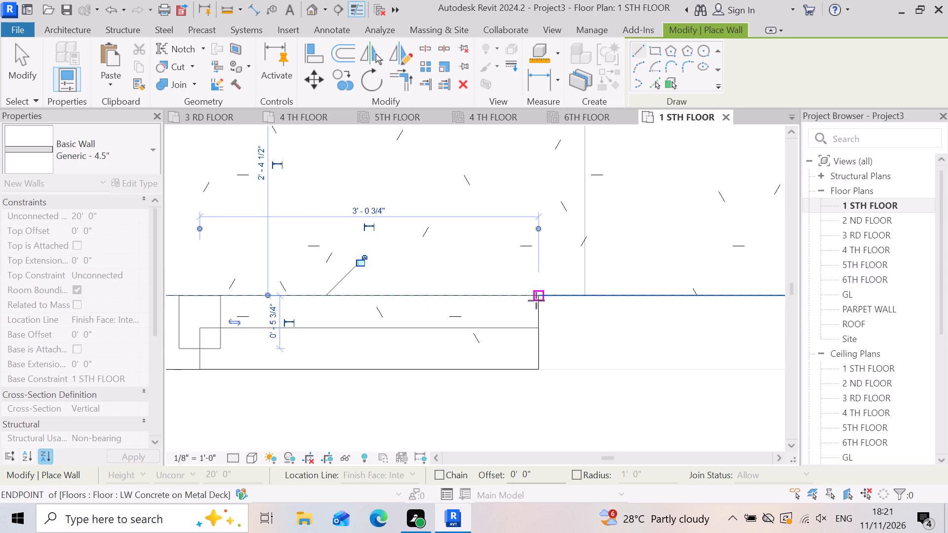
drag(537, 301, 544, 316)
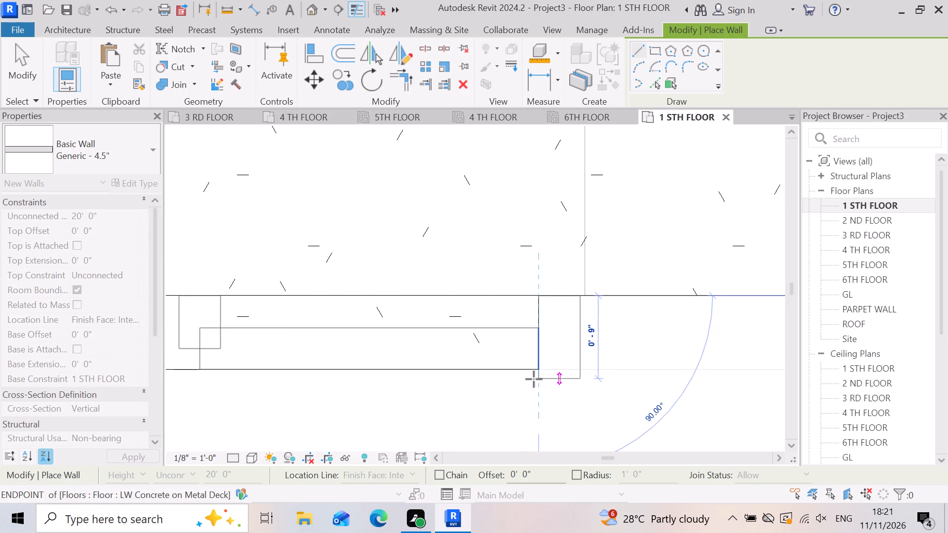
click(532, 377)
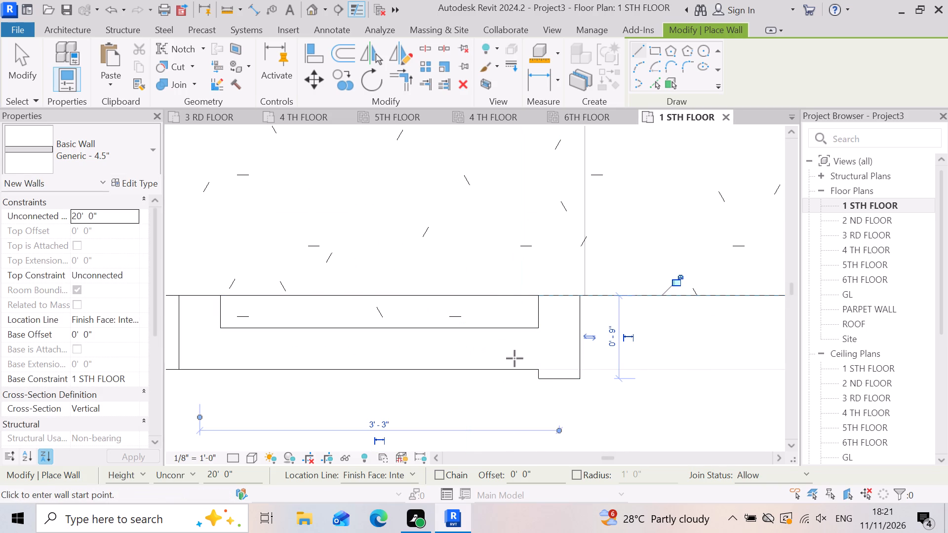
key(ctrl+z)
Draw a short 4.5" return wall at the right end of that segment, ending at the slab's outer edge.
click(587, 288)
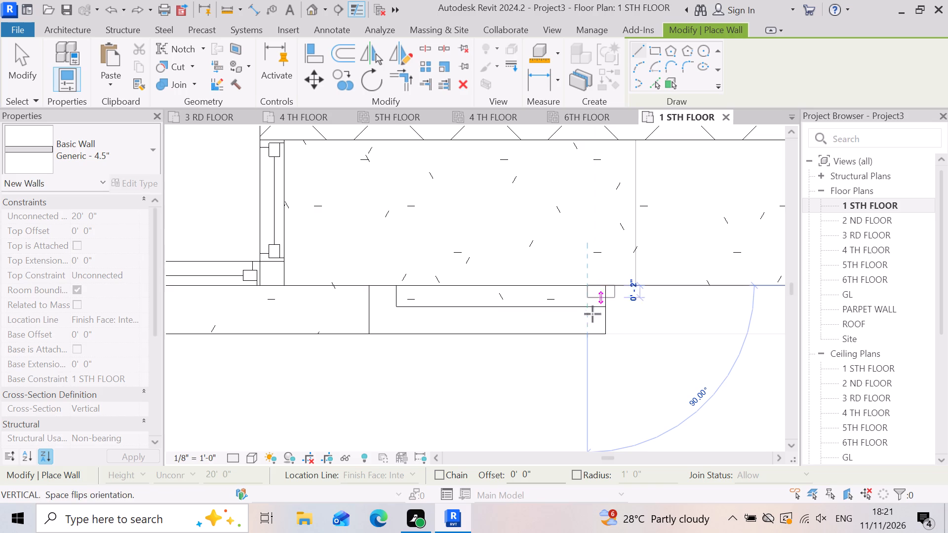
click(587, 335)
scroll(457, 329, down, 7)
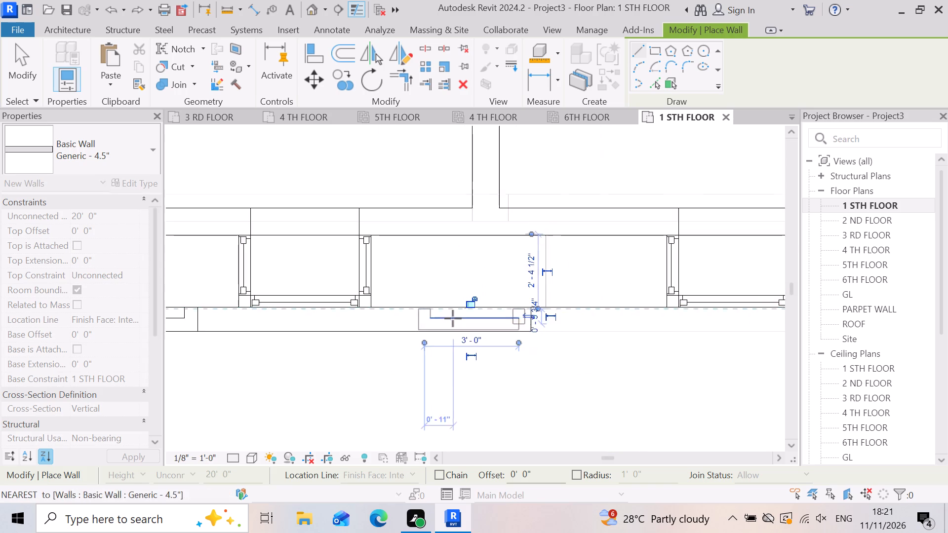
scroll(453, 318, down, 2)
key(Escape)
scroll(558, 382, down, 5)
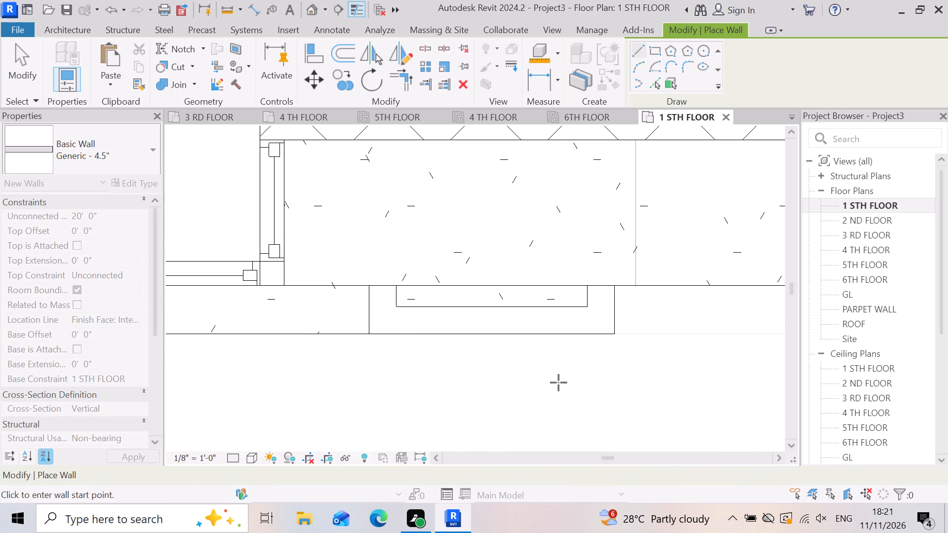
scroll(497, 301, down, 4)
scroll(447, 352, down, 4)
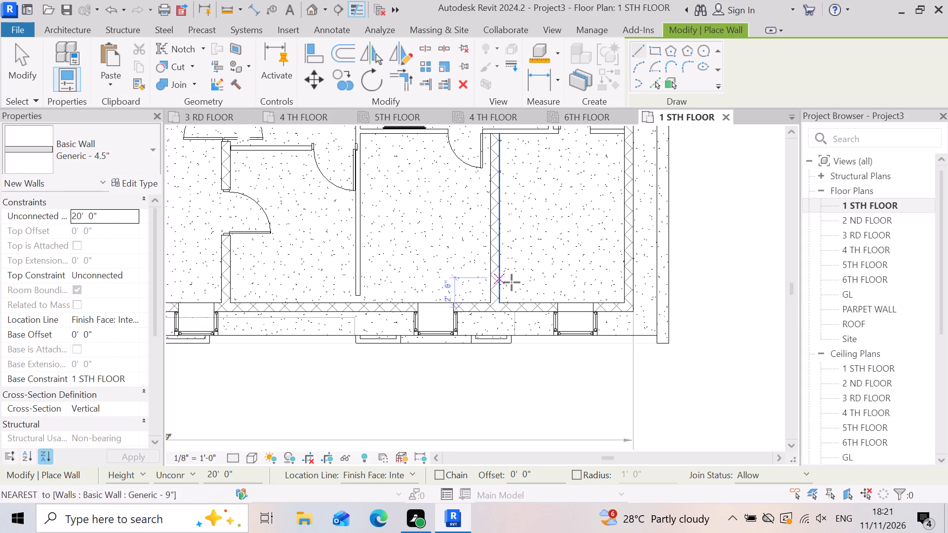
key(Escape)
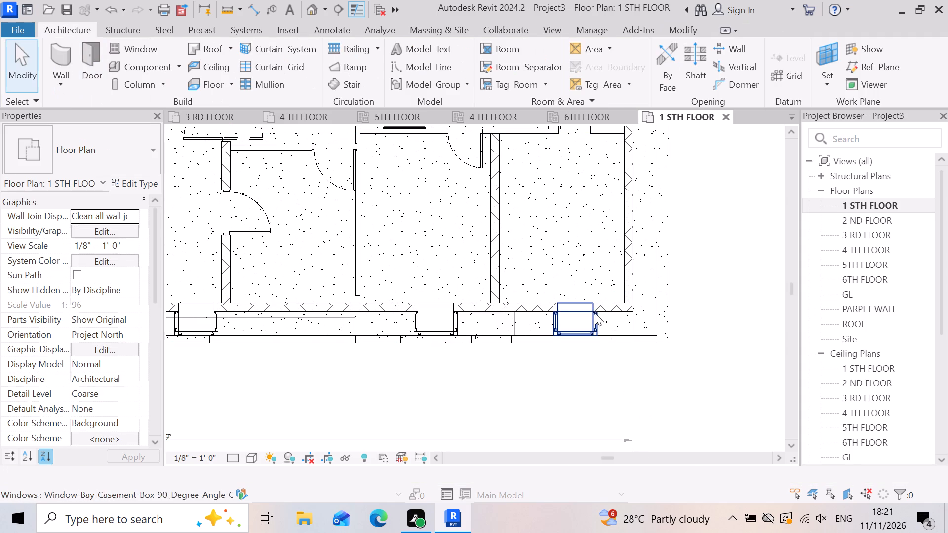
Edit the floor slab's boundary and shorten the front line below the last bay window to about 7' 8".
click(618, 331)
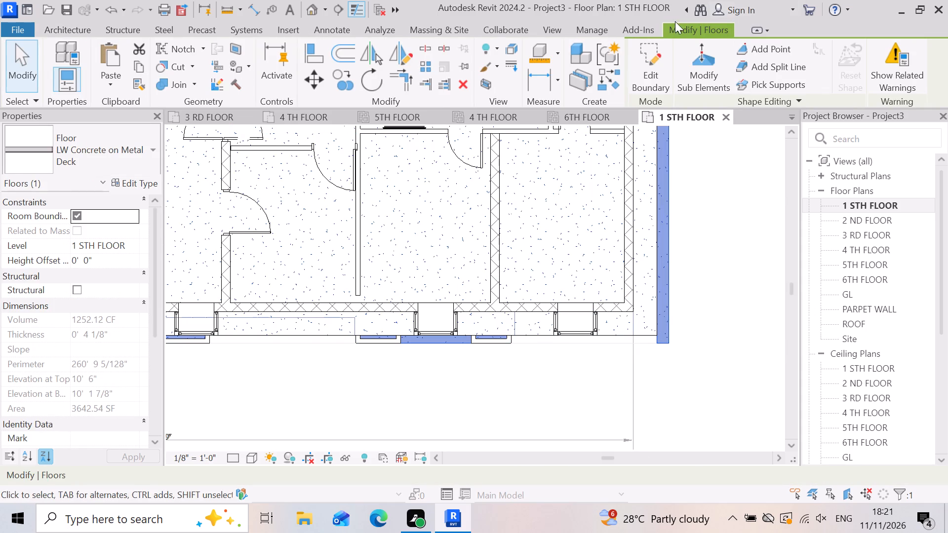
click(646, 45)
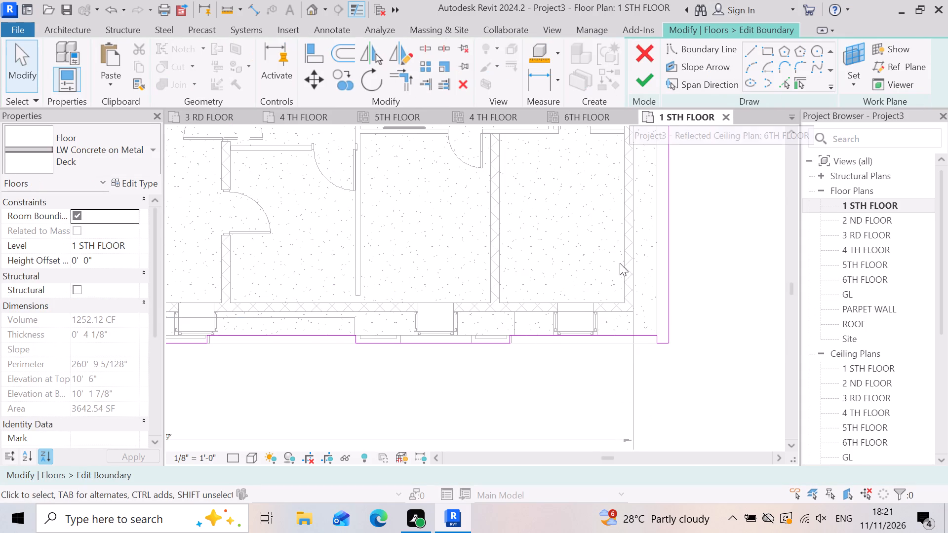
scroll(584, 315, up, 7)
scroll(441, 377, up, 2)
scroll(443, 337, down, 3)
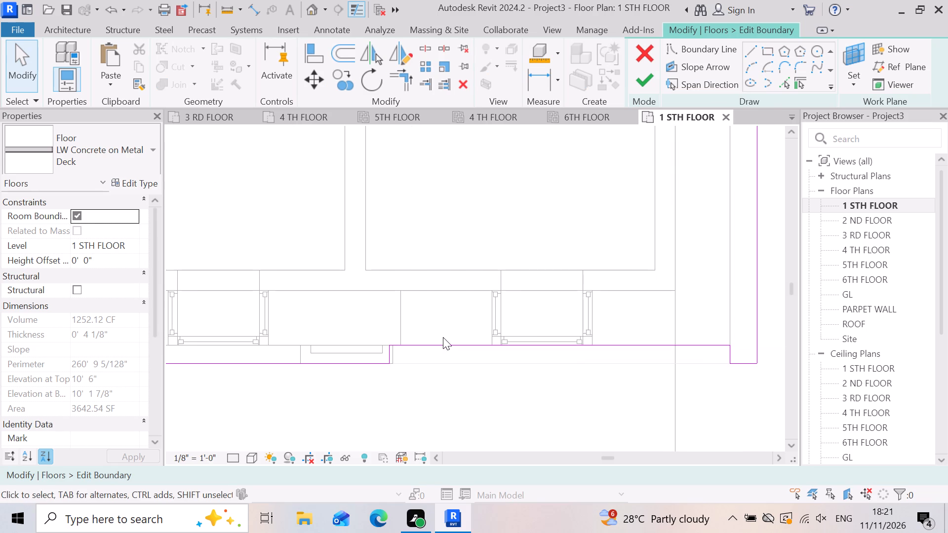
scroll(403, 329, down, 3)
scroll(562, 365, up, 5)
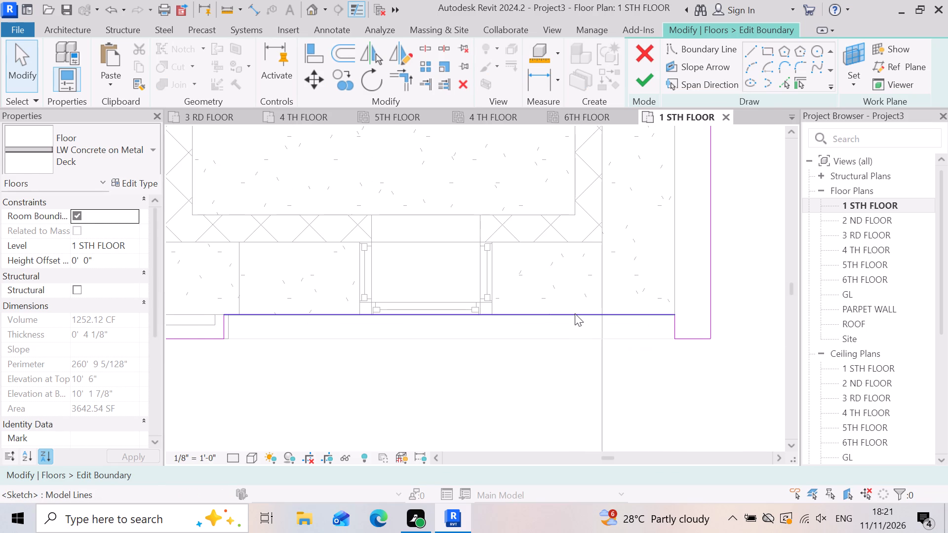
click(575, 313)
scroll(670, 328, up, 3)
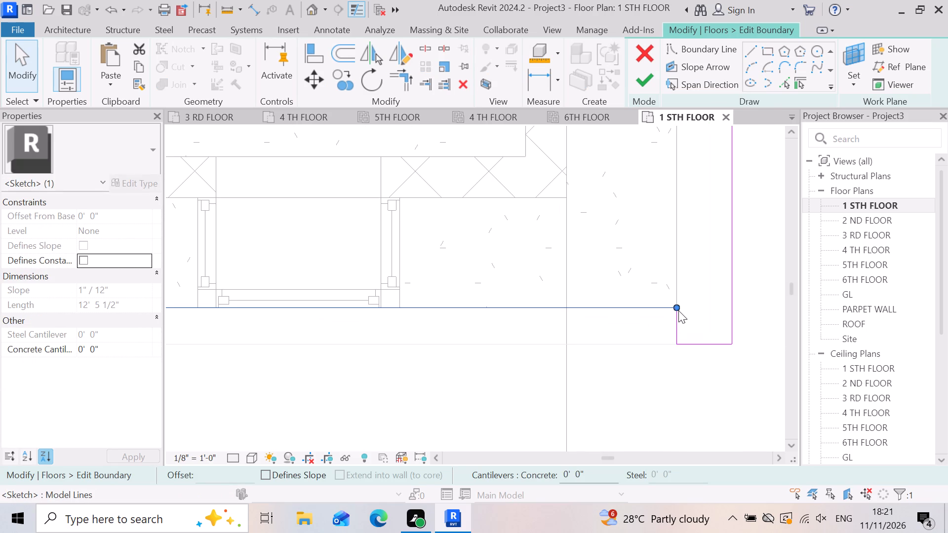
drag(678, 310, 449, 305)
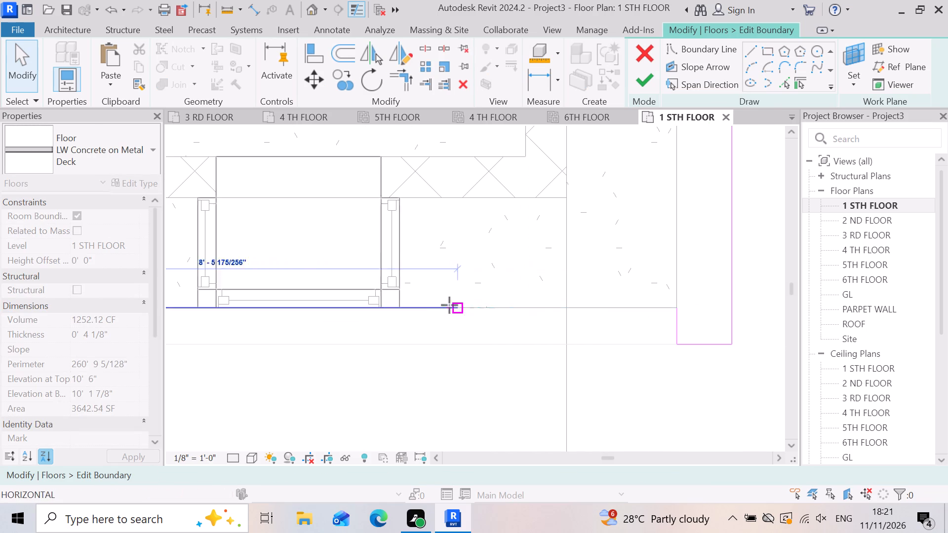
drag(449, 305, 413, 309)
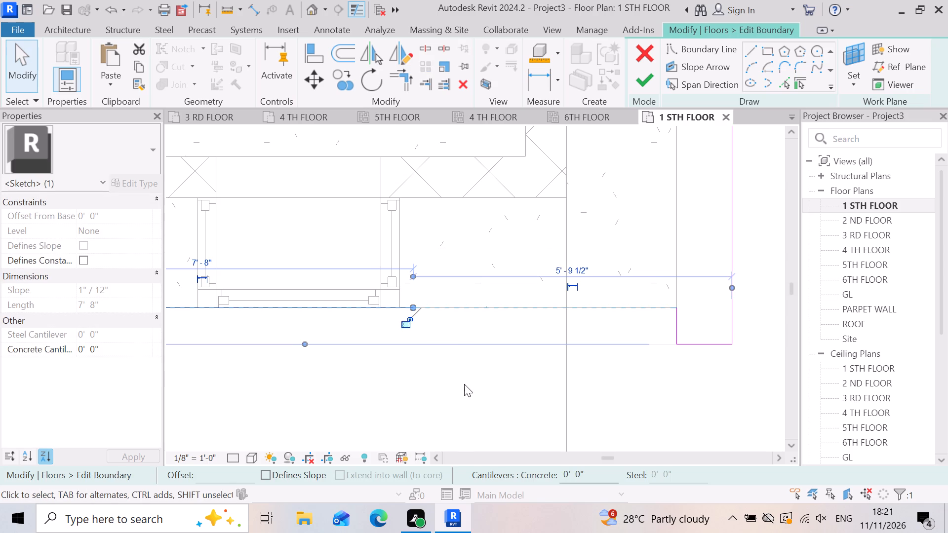
key(Escape)
Draw floor boundary lines 0' 8" outward from the shortened line's end and about 4' 9 1/2" along the front to the corner projection.
scroll(519, 350, down, 3)
scroll(548, 302, down, 4)
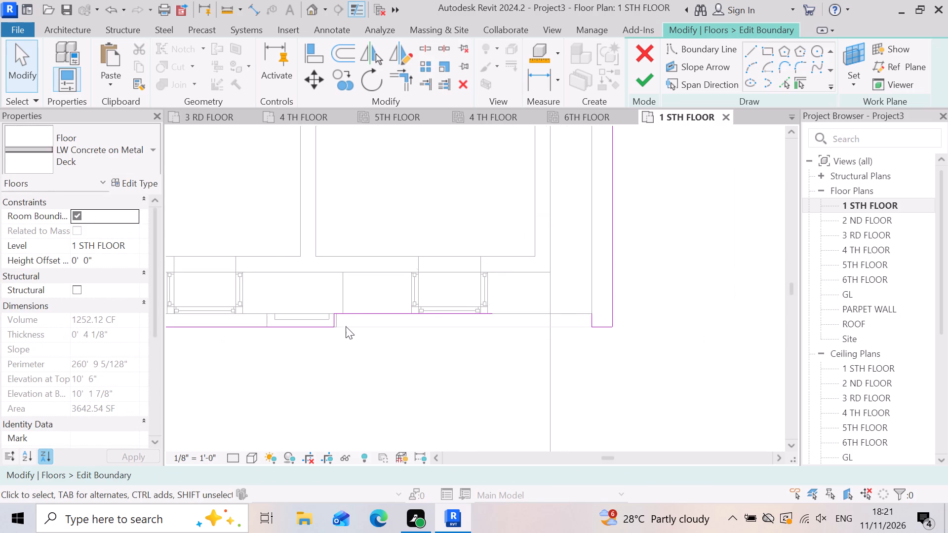
scroll(346, 325, up, 3)
scroll(455, 344, up, 3)
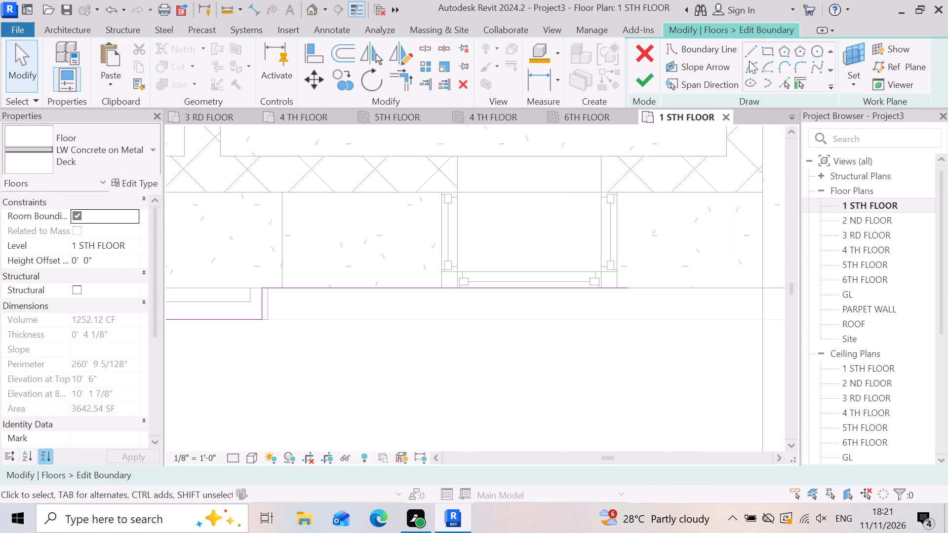
click(752, 49)
scroll(621, 283, up, 10)
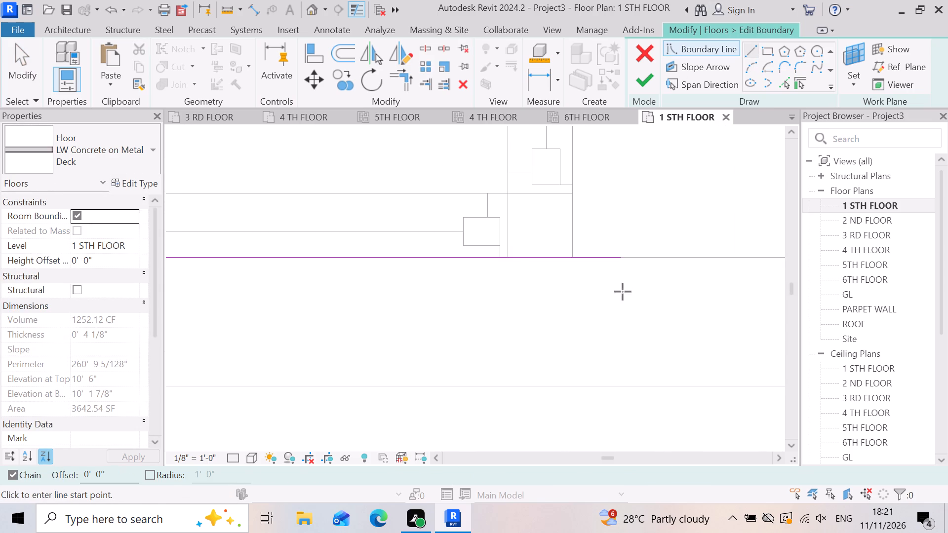
click(619, 259)
scroll(615, 259, down, 5)
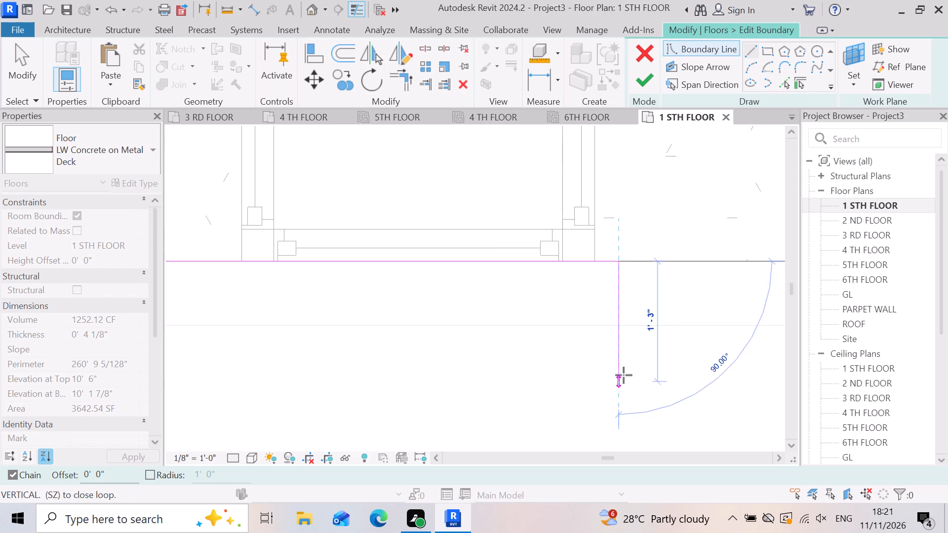
scroll(625, 340, down, 3)
scroll(625, 340, up, 5)
click(618, 321)
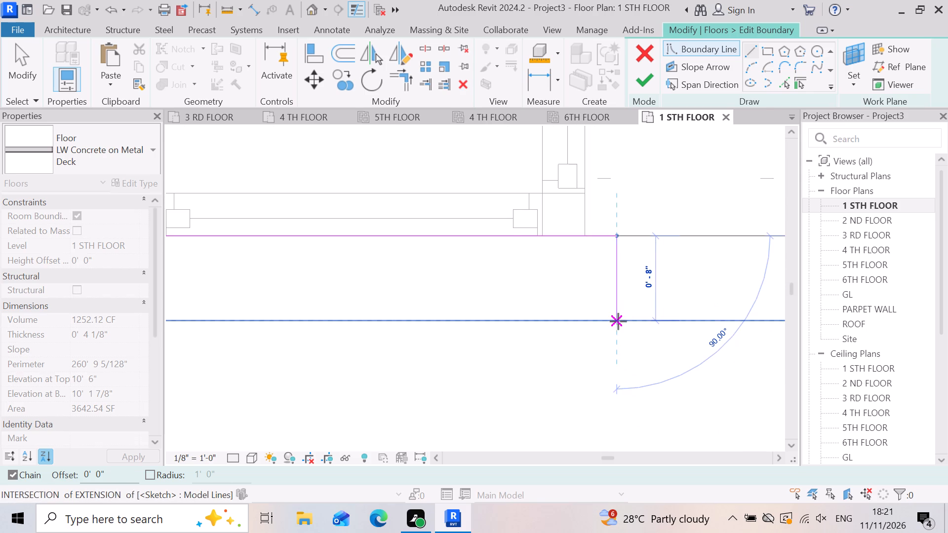
scroll(582, 327, down, 12)
scroll(711, 334, up, 3)
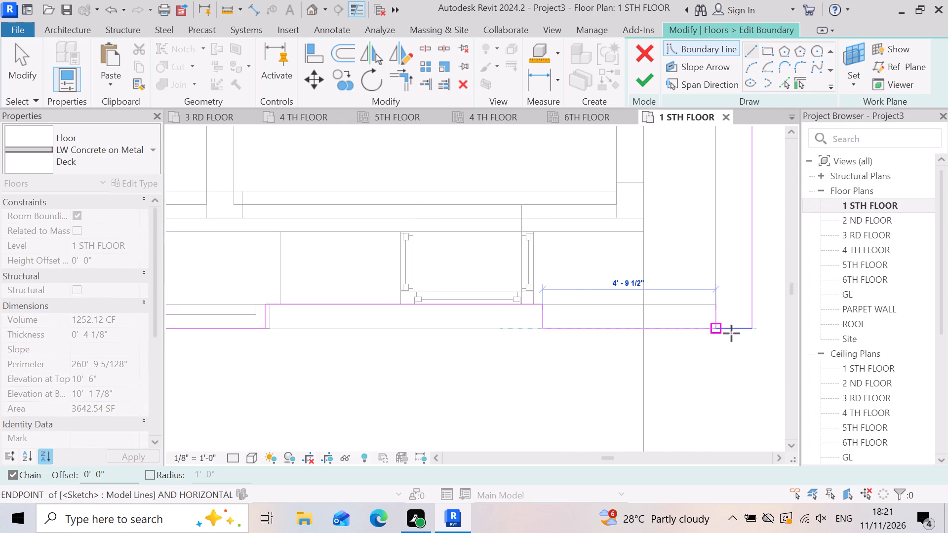
scroll(731, 333, up, 8)
click(683, 323)
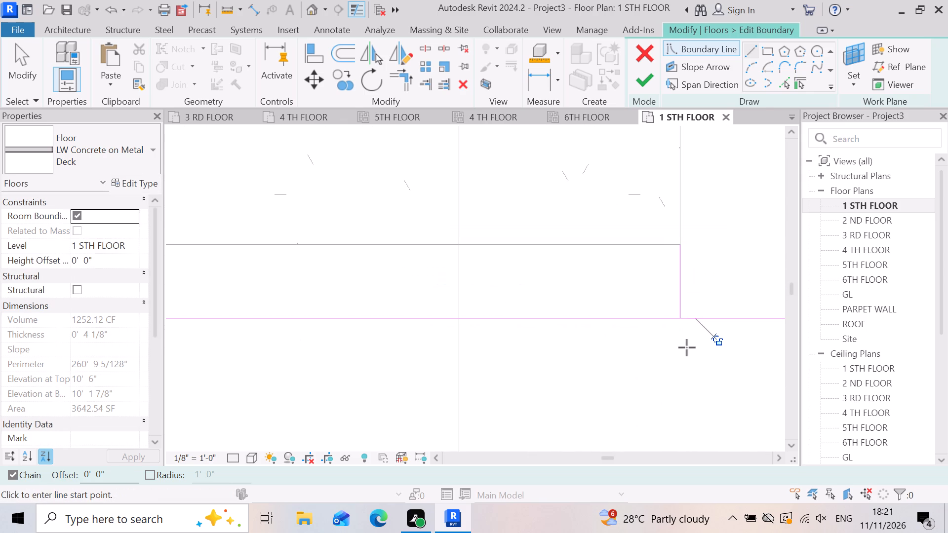
key(Escape)
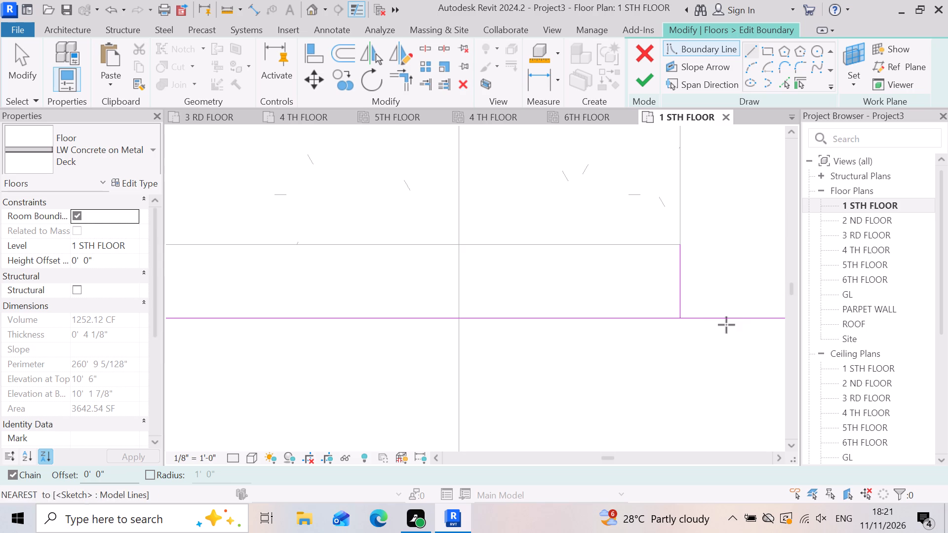
key(Escape)
Delete the 0' 8" boundary line at the corner projection and trim the two front boundary lines into one continuous edge.
click(685, 296)
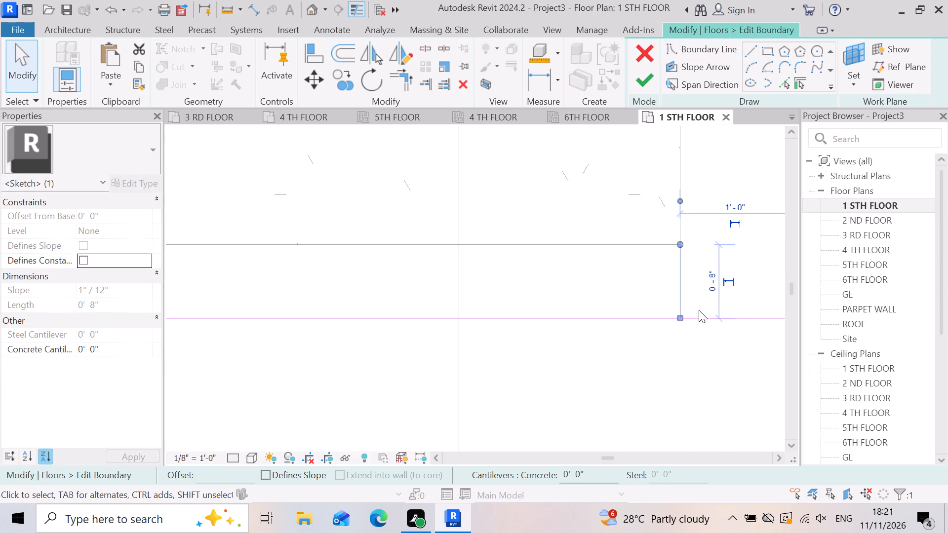
key(Delete)
scroll(671, 327, down, 9)
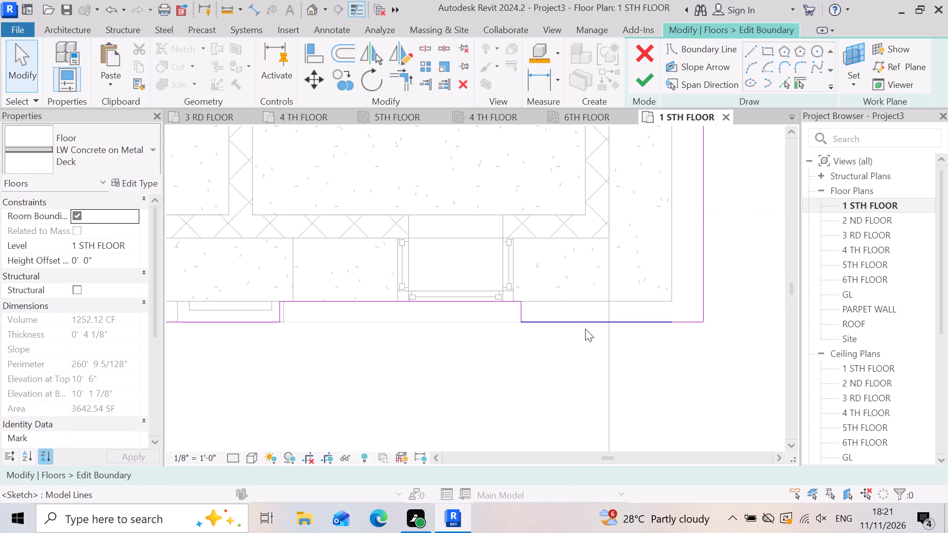
scroll(612, 324, down, 2)
scroll(664, 326, up, 3)
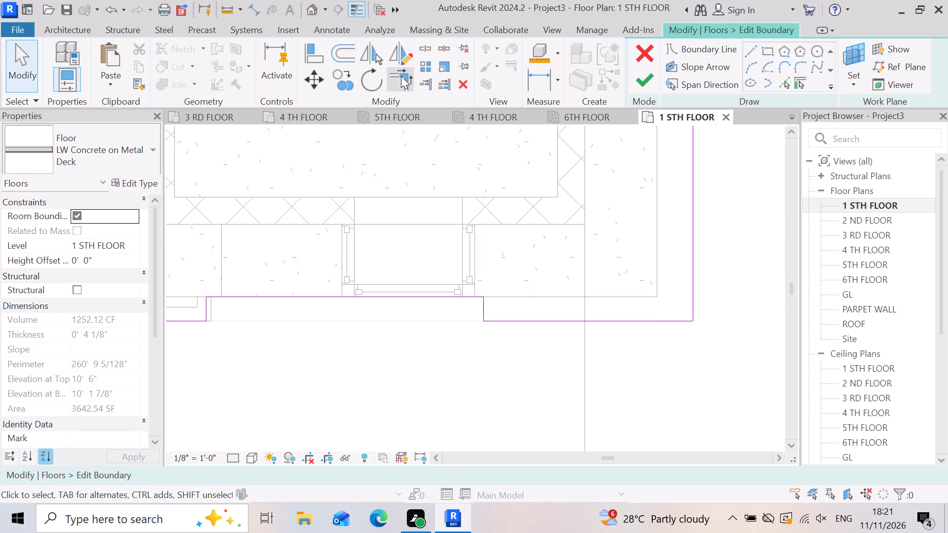
click(401, 76)
click(553, 316)
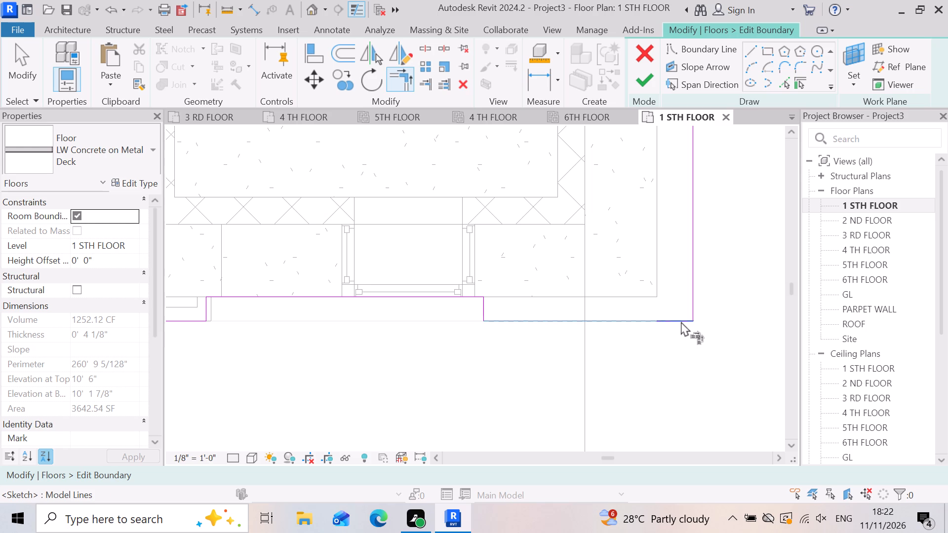
click(681, 321)
Finish the floor boundary edit and attach the walls below to the floor's bottom.
click(643, 76)
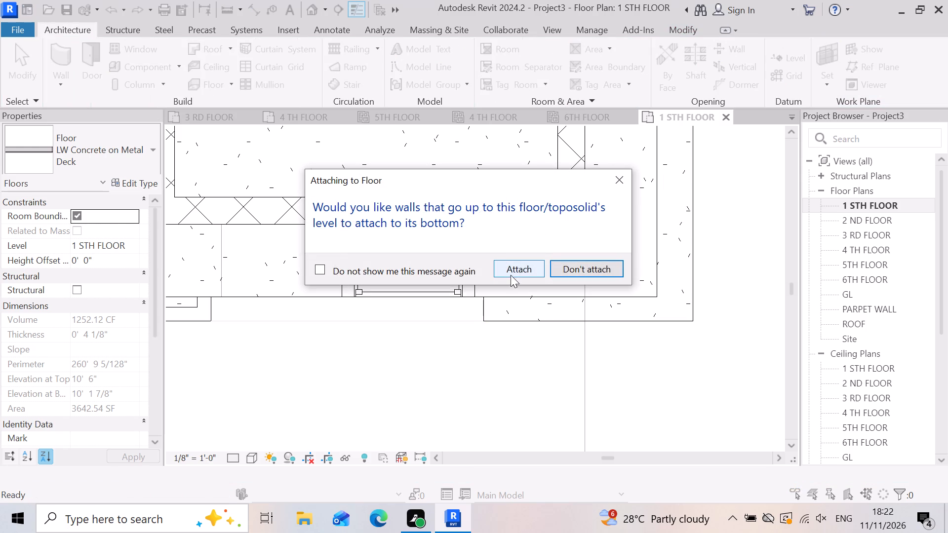
click(514, 270)
scroll(594, 321, down, 4)
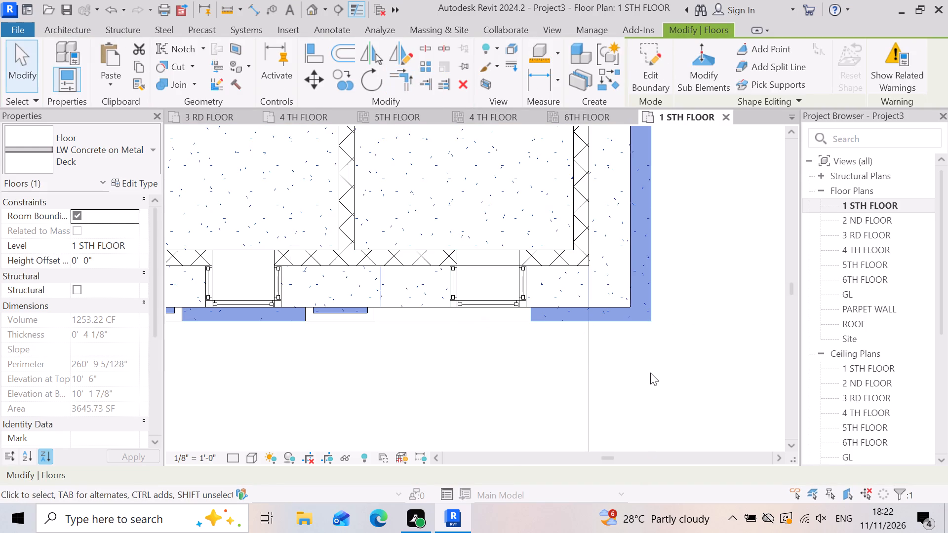
key(Escape)
Draw a Generic - 4.5" wall about 2' 9 1/2" long along the slab's front edge, starting at the notch corner beside the bay window.
scroll(573, 318, up, 5)
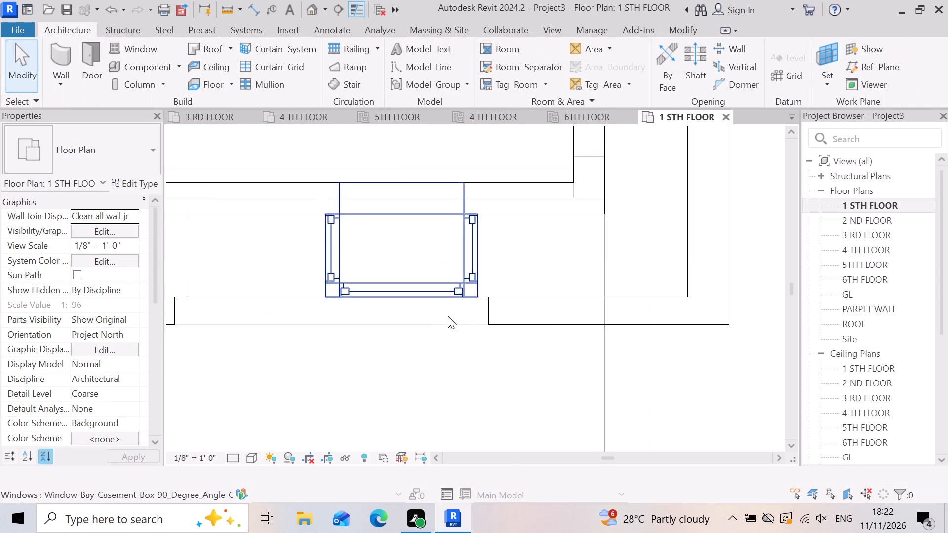
scroll(455, 294, down, 2)
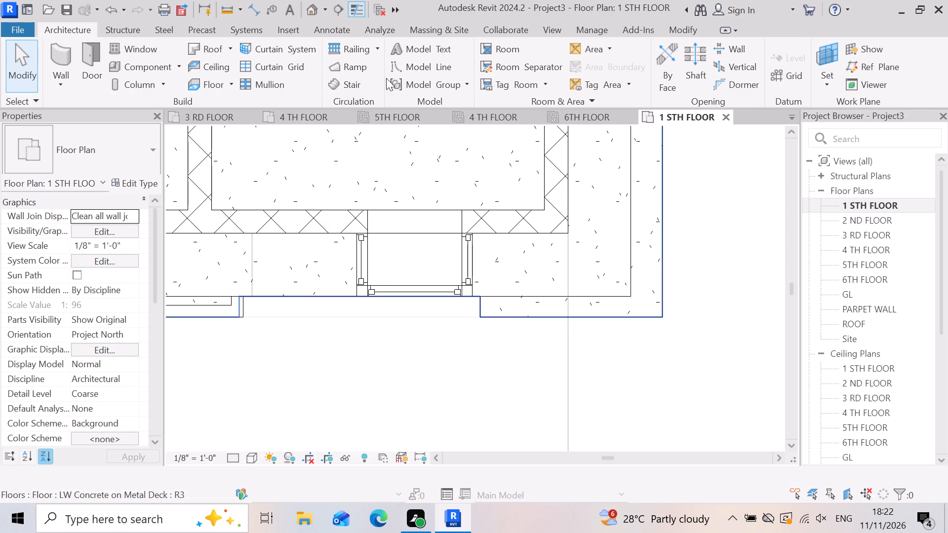
click(59, 61)
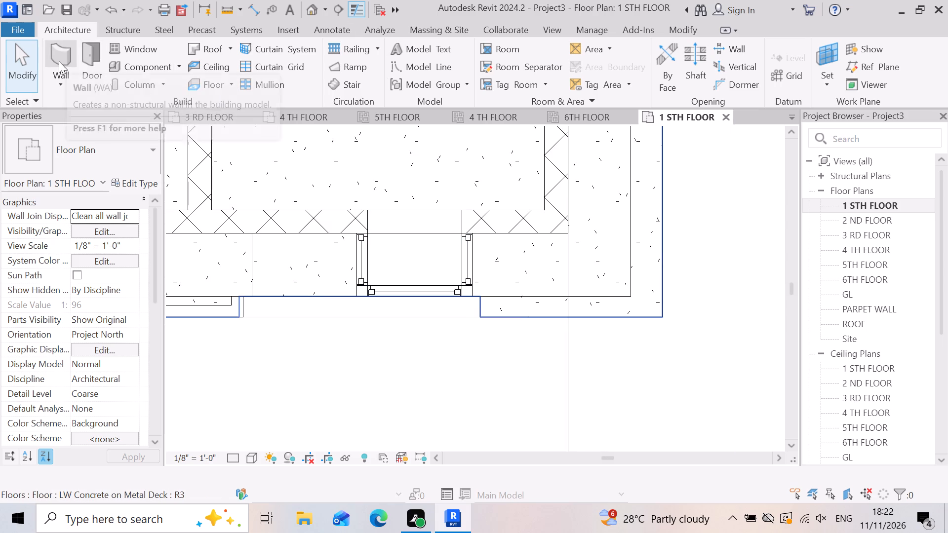
scroll(471, 294, up, 6)
scroll(500, 348, up, 2)
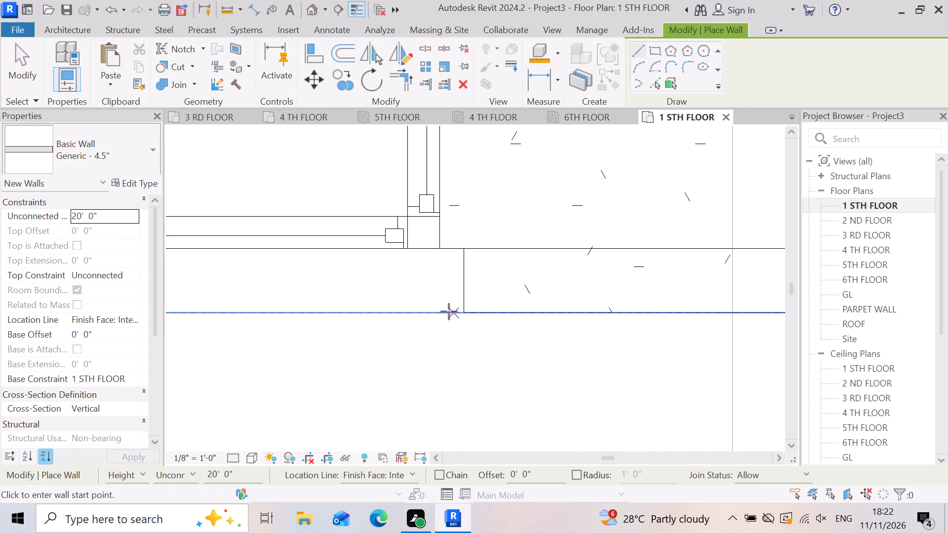
click(463, 310)
scroll(588, 312, down, 1)
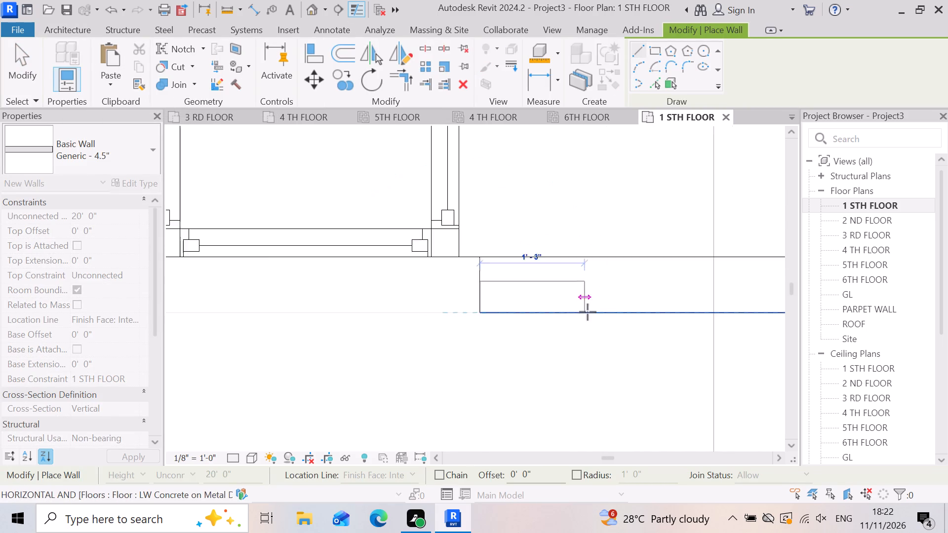
scroll(588, 312, down, 2)
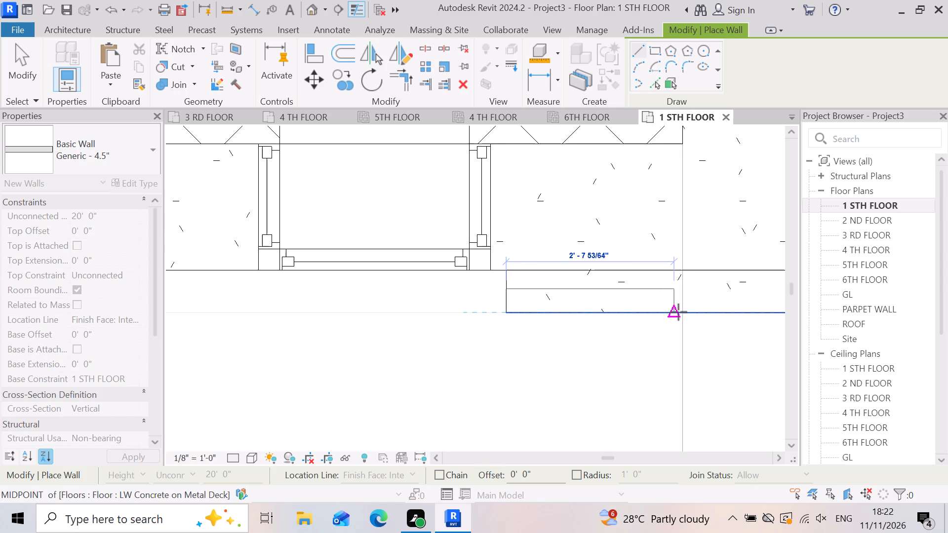
click(687, 312)
Draw a second 4.5" wall about 1' 5 1/2" long along the slab's front edge, ending at its outer corner.
scroll(475, 330, down, 8)
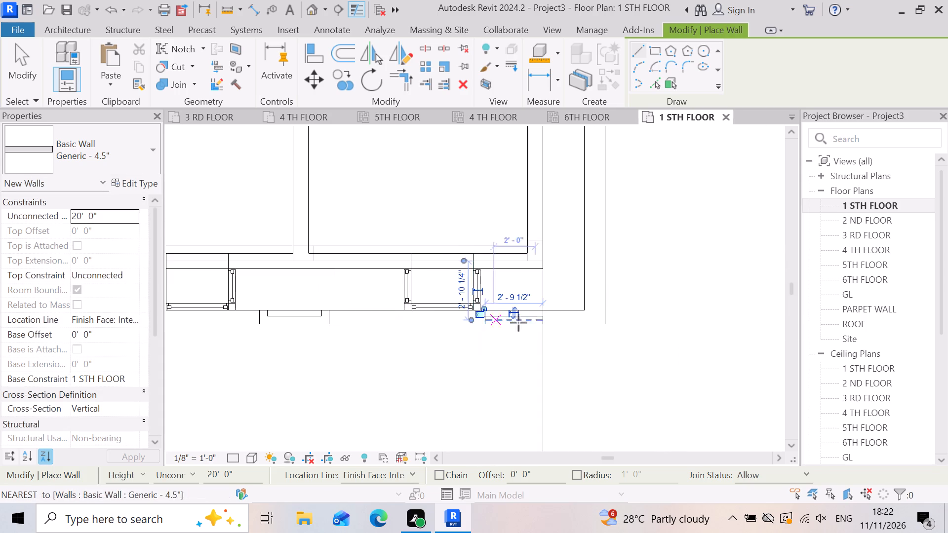
scroll(558, 330, up, 4)
scroll(516, 341, up, 3)
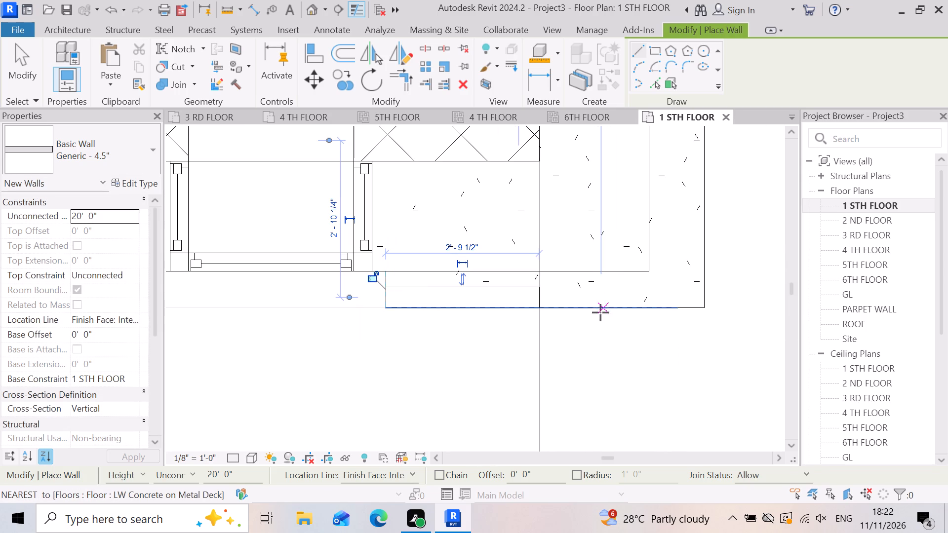
click(622, 306)
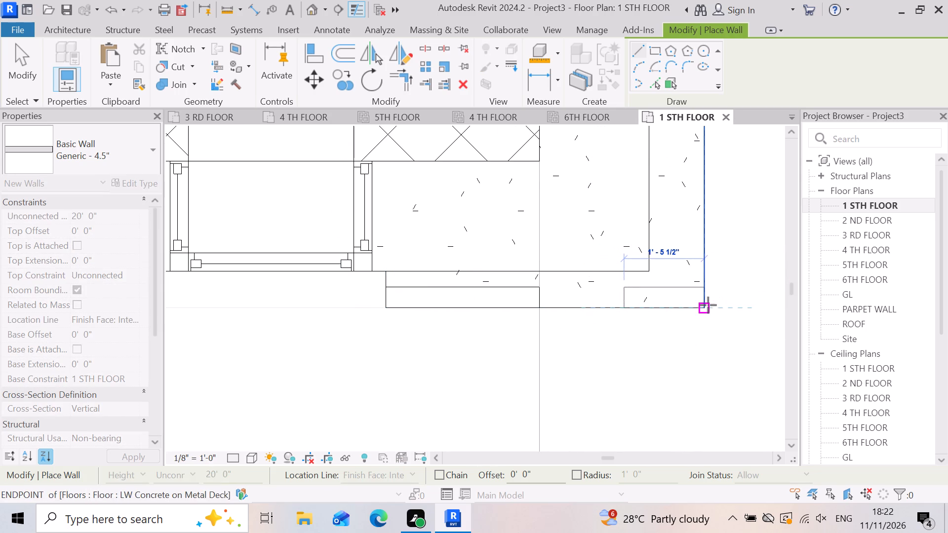
click(706, 306)
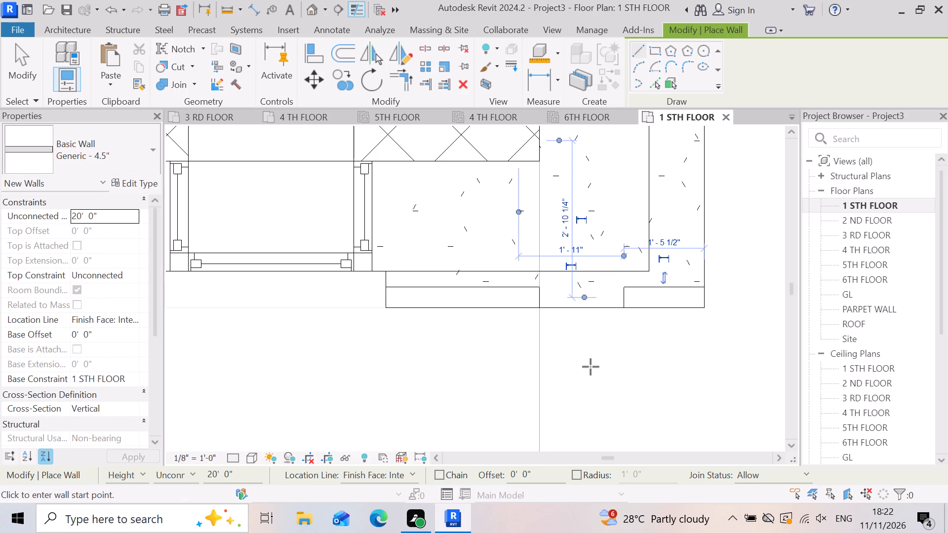
key(Escape)
Draw a short 4.5" return wall at the notch corner, from the facade line to the slab's front edge.
scroll(635, 347, up, 3)
scroll(676, 355, down, 3)
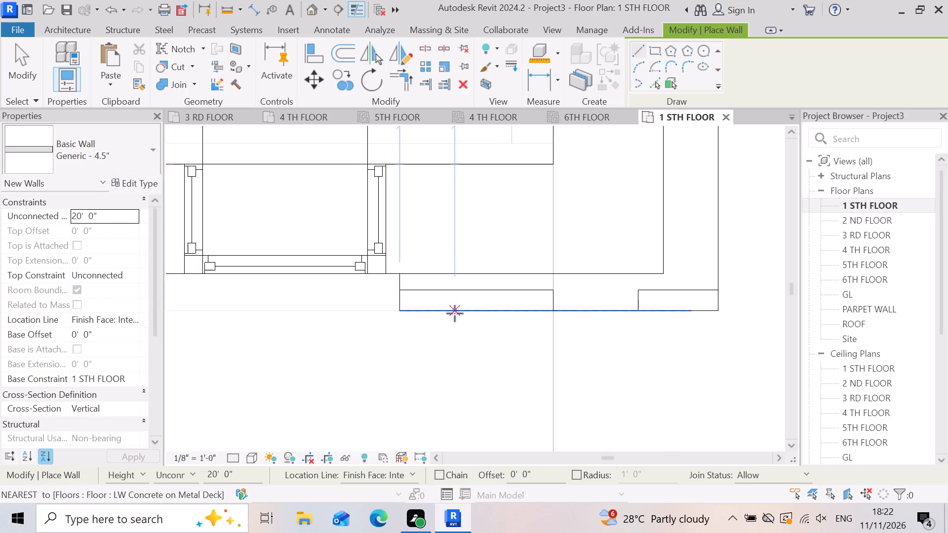
scroll(422, 298, up, 8)
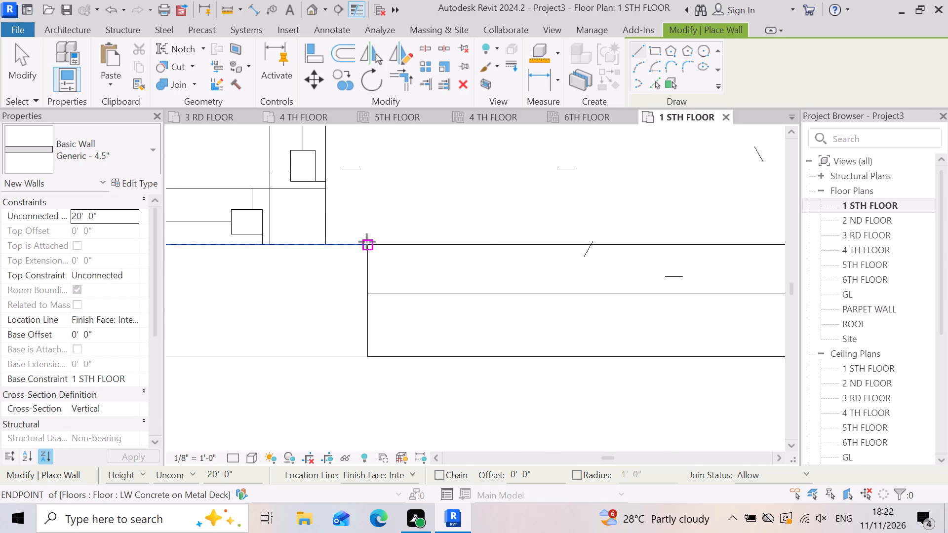
click(367, 242)
click(364, 357)
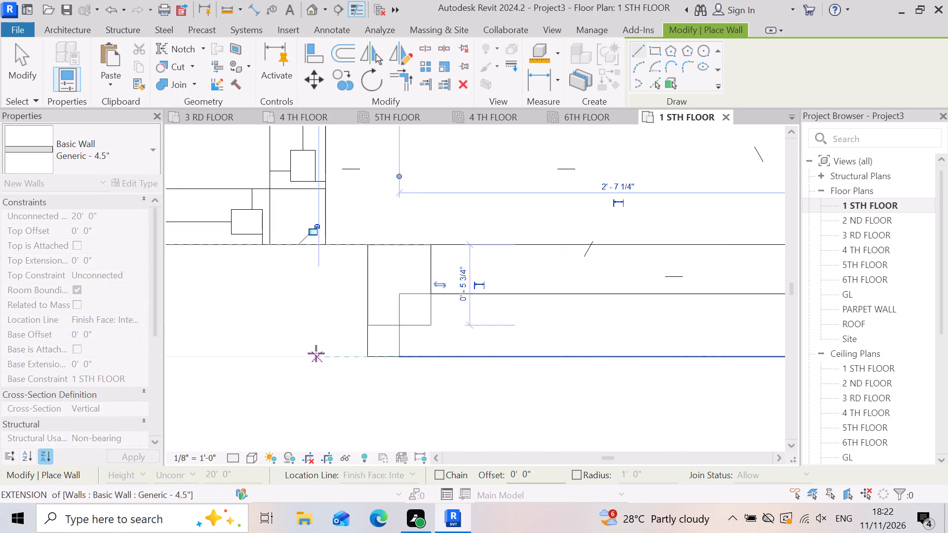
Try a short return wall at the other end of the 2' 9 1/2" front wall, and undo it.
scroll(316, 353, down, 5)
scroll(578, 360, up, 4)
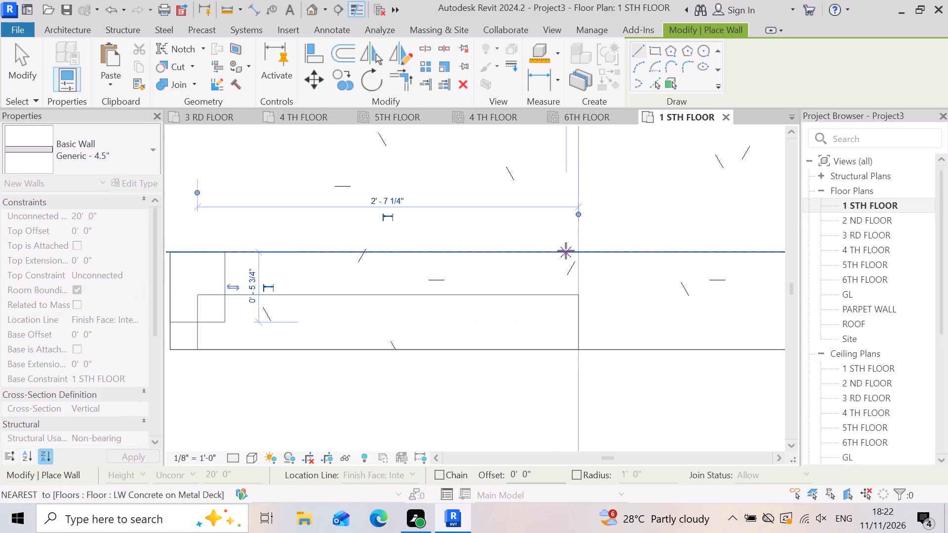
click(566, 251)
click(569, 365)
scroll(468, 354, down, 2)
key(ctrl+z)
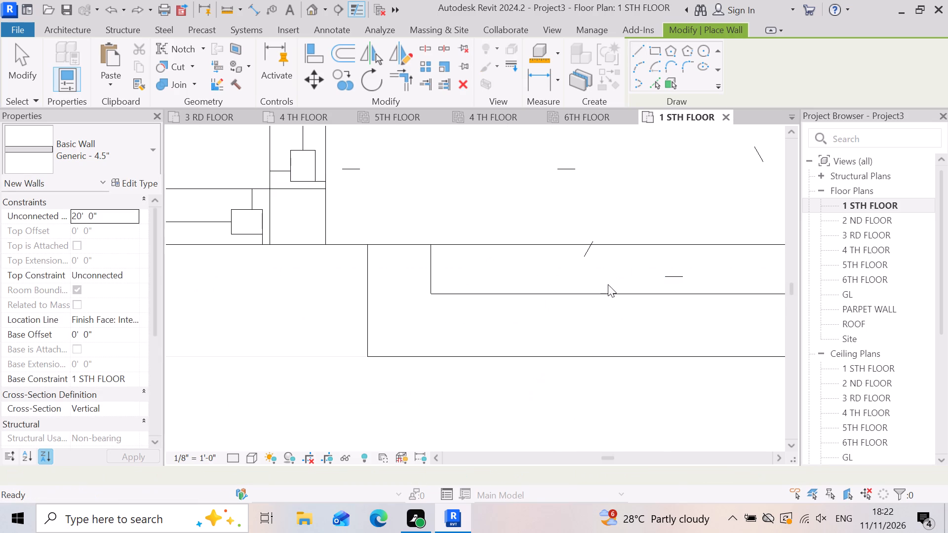
Draw a short 4.5" return wall at the far end of the 2' 9 1/2" front wall, from the facade line to the slab's edge.
scroll(453, 310, down, 7)
scroll(590, 305, up, 3)
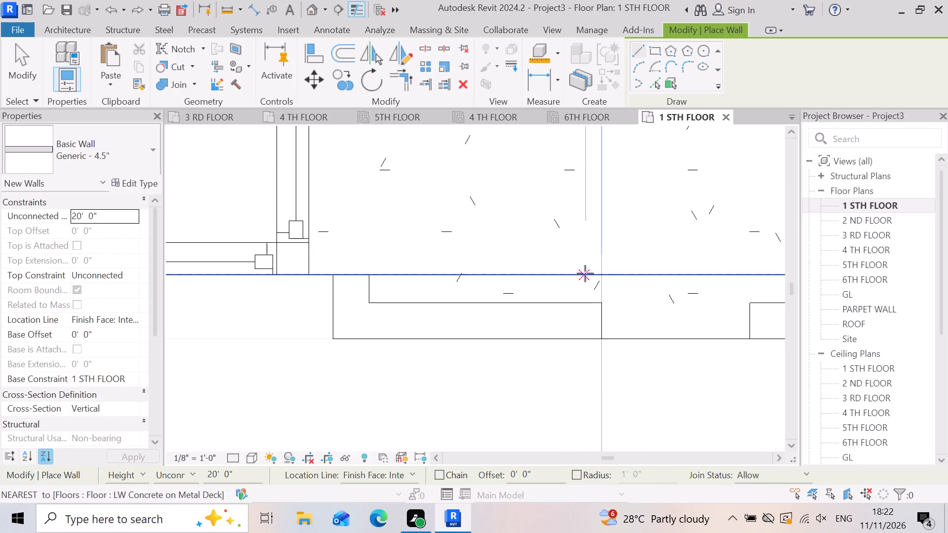
click(585, 273)
click(584, 338)
scroll(472, 350, down, 6)
key(Escape)
Draw a short 4.5" return wall at the inner end of the corner front wall, from the facade line to the slab's edge.
scroll(608, 362, up, 1)
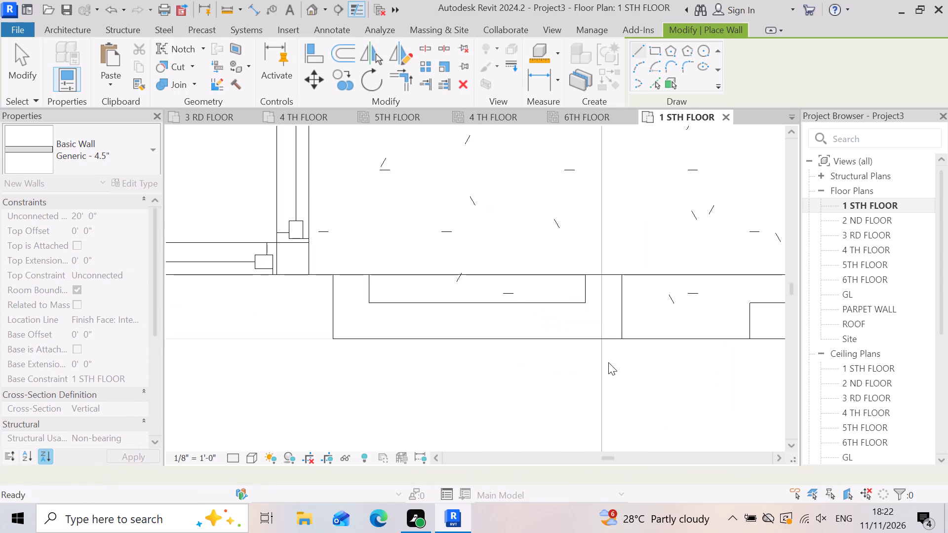
scroll(608, 362, up, 1)
scroll(603, 381, down, 5)
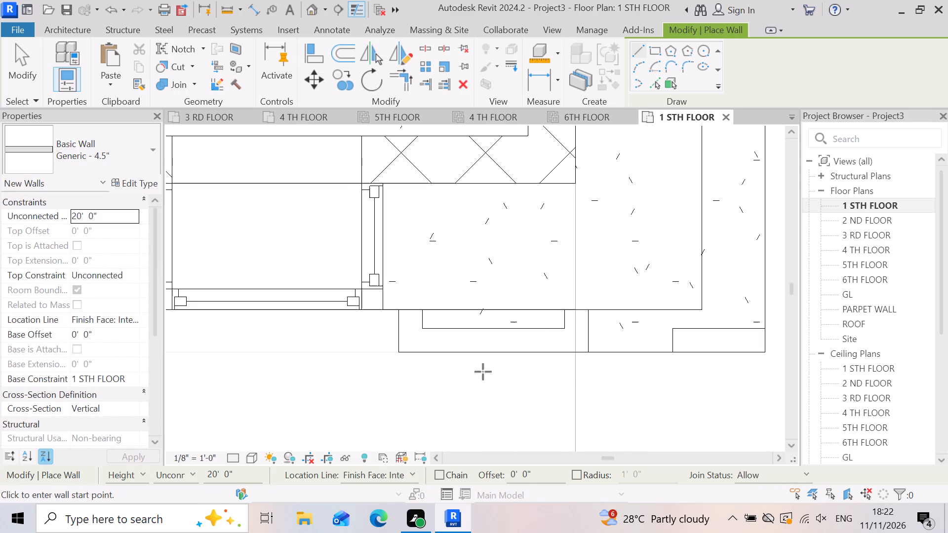
scroll(731, 385, up, 3)
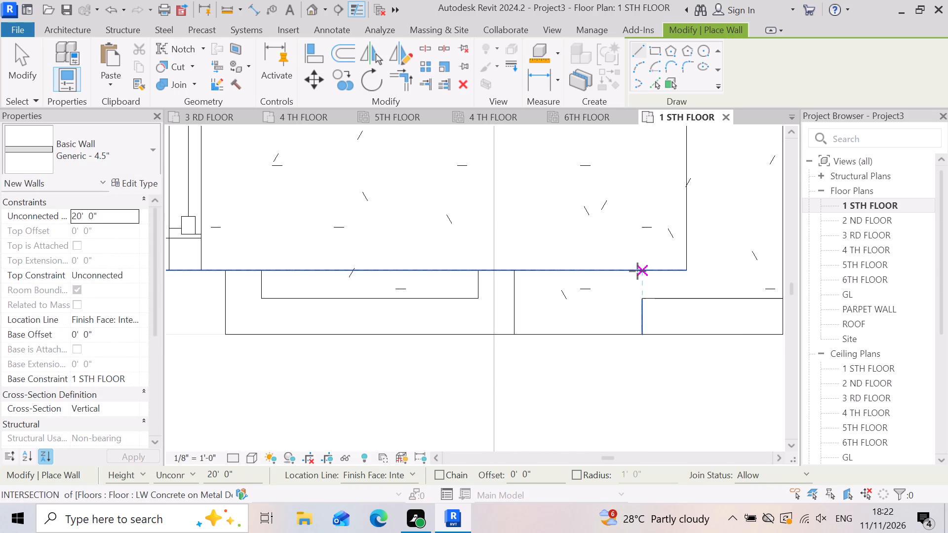
click(637, 271)
click(644, 331)
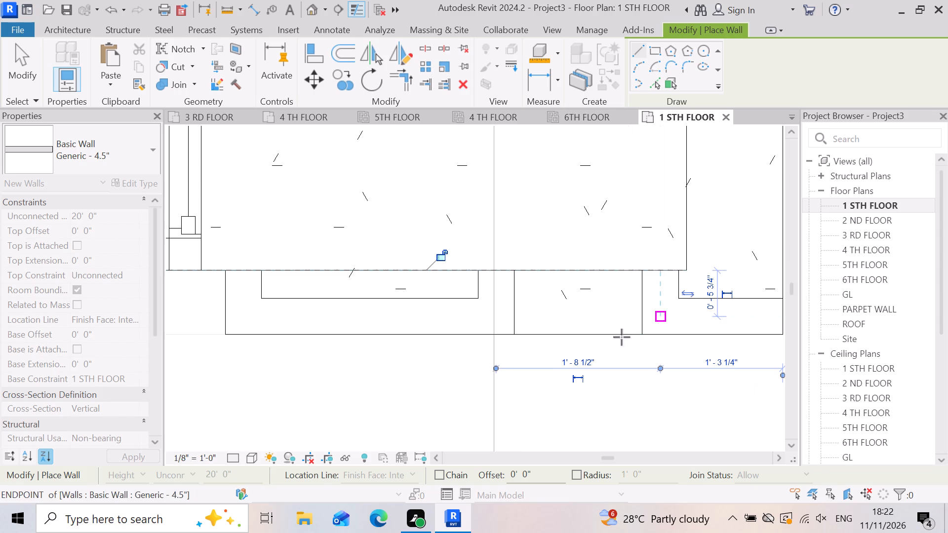
scroll(606, 342, down, 3)
key(Escape)
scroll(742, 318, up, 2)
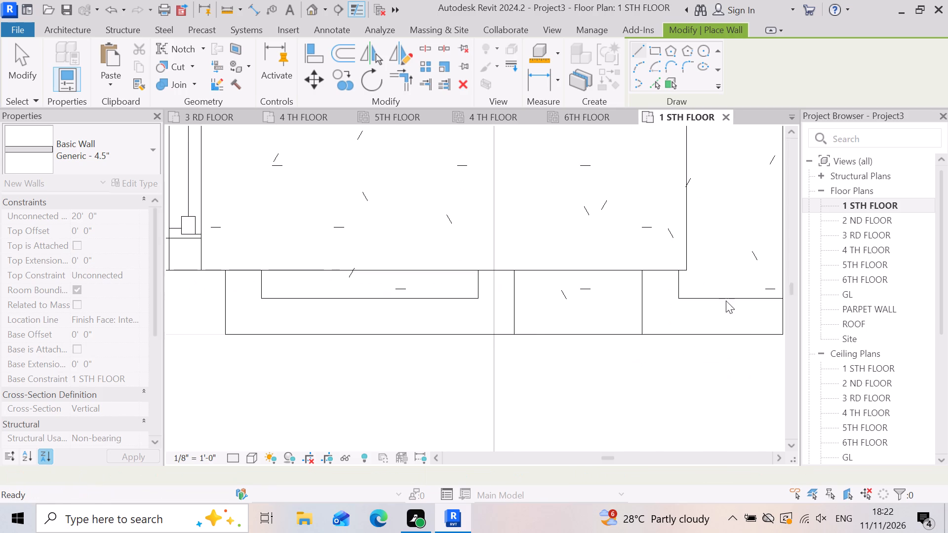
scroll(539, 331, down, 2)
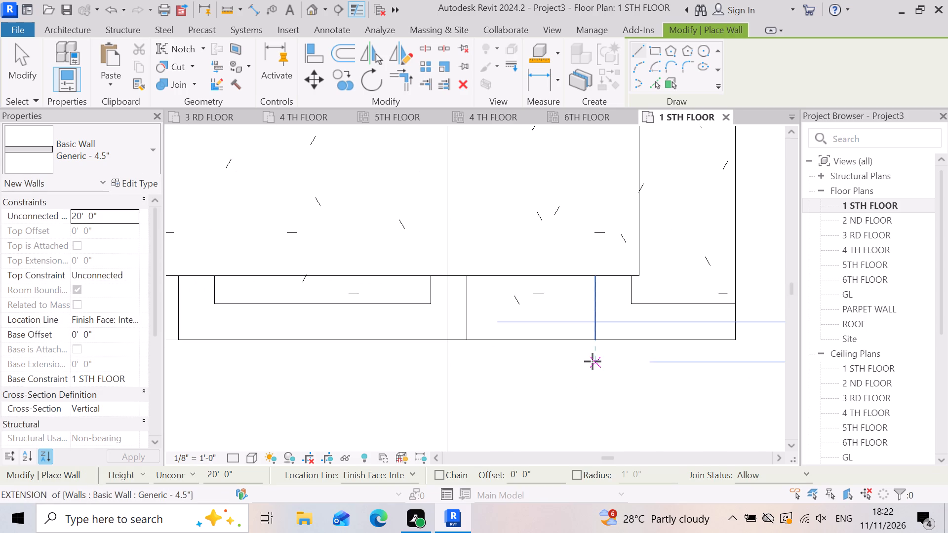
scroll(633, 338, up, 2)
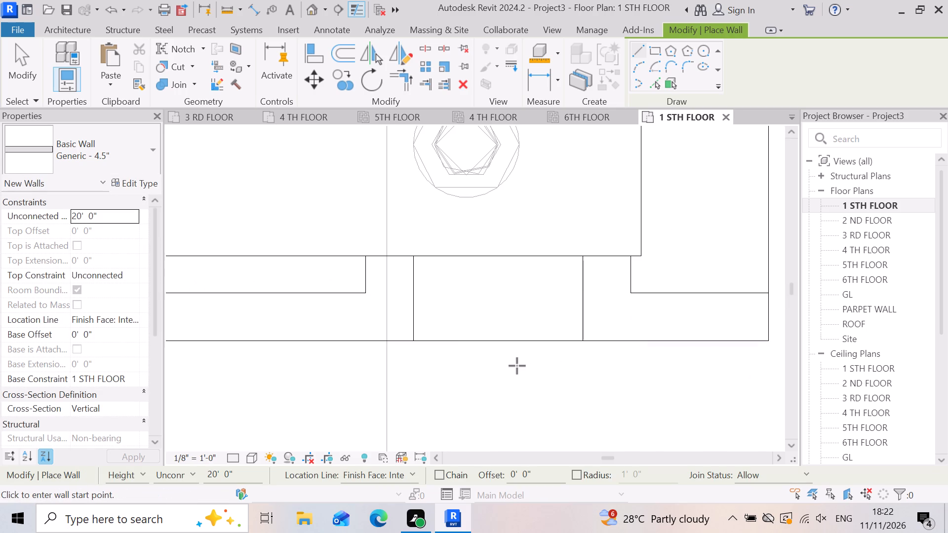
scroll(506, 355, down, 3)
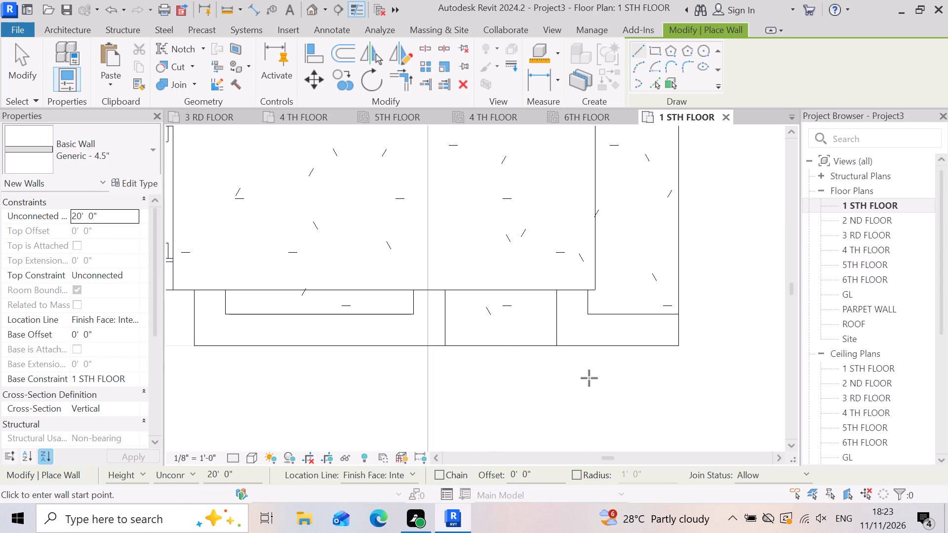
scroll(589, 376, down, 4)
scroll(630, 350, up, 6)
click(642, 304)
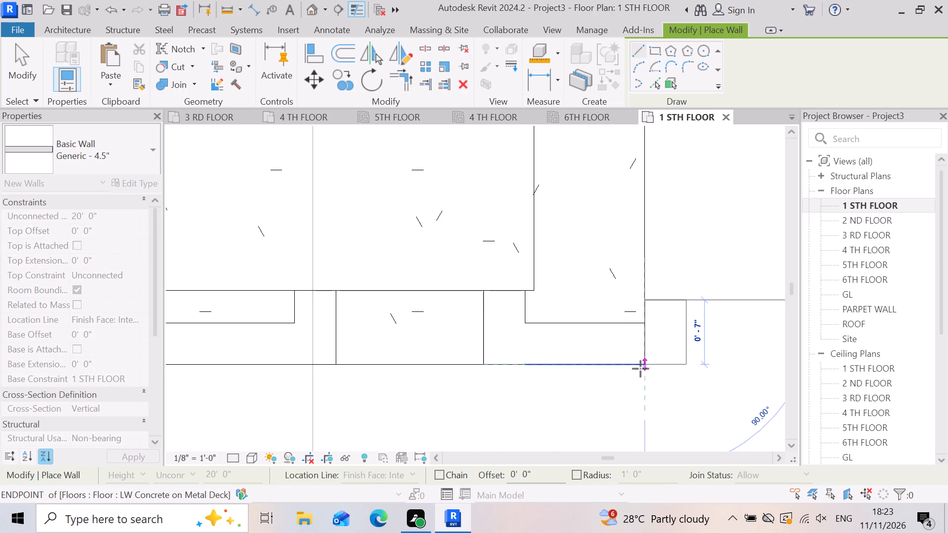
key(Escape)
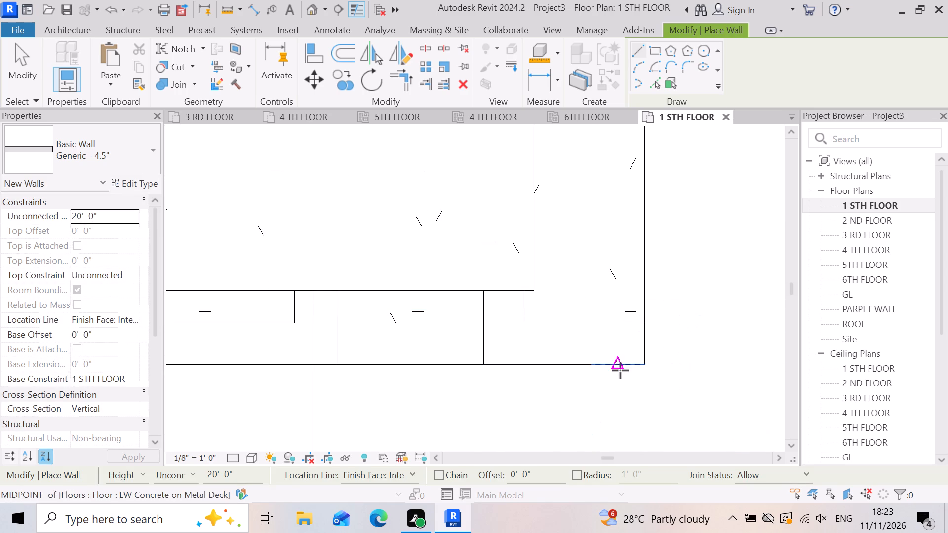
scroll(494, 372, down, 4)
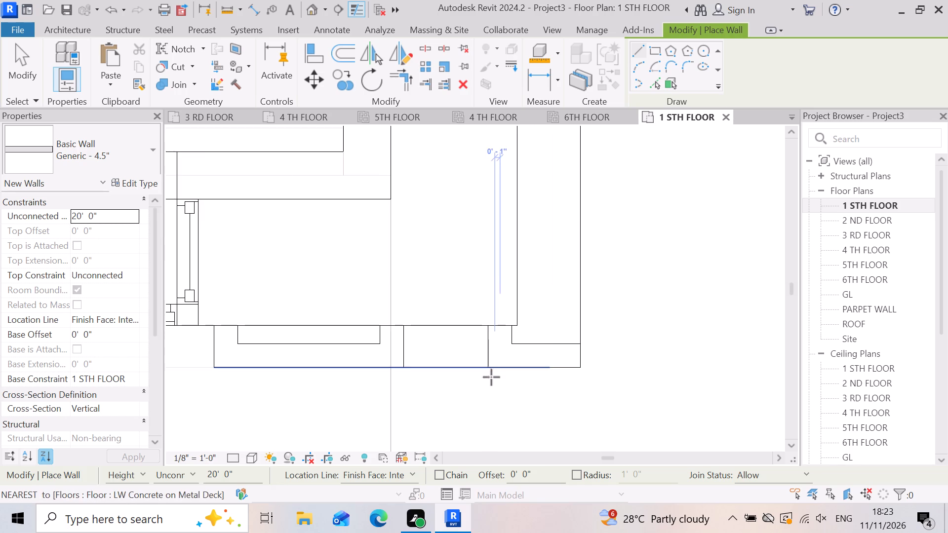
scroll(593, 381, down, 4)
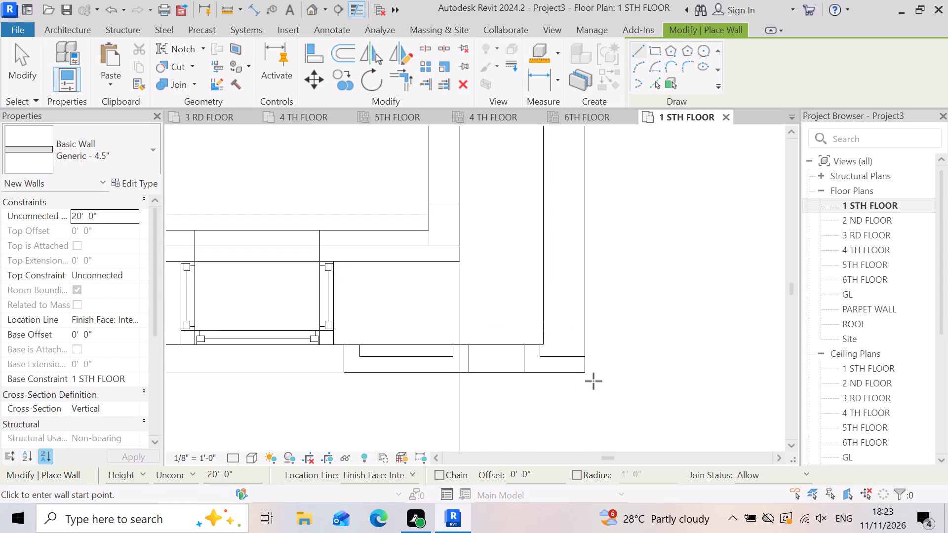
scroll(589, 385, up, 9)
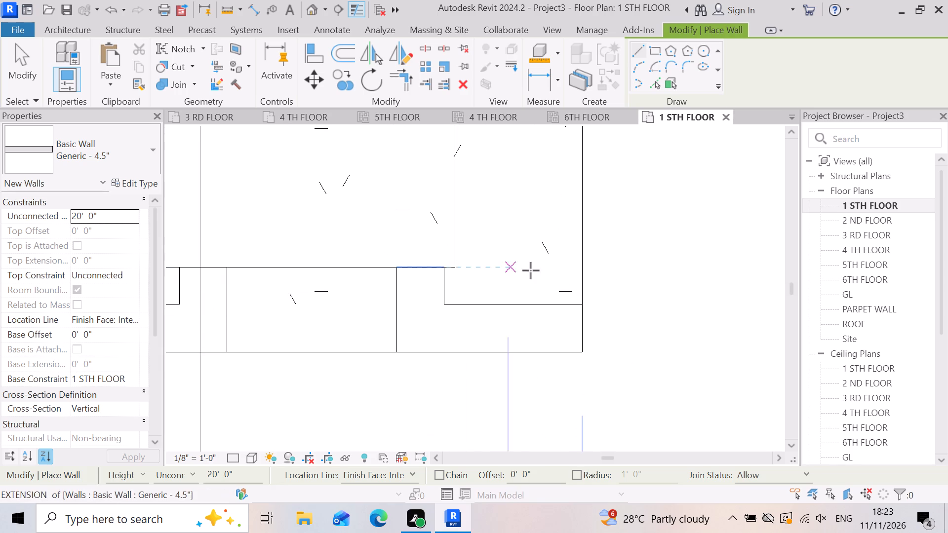
Draw a short 4.5" return wall about 0' 8 1/4" long at the corner front wall's outer end, down to the slab corner.
click(583, 261)
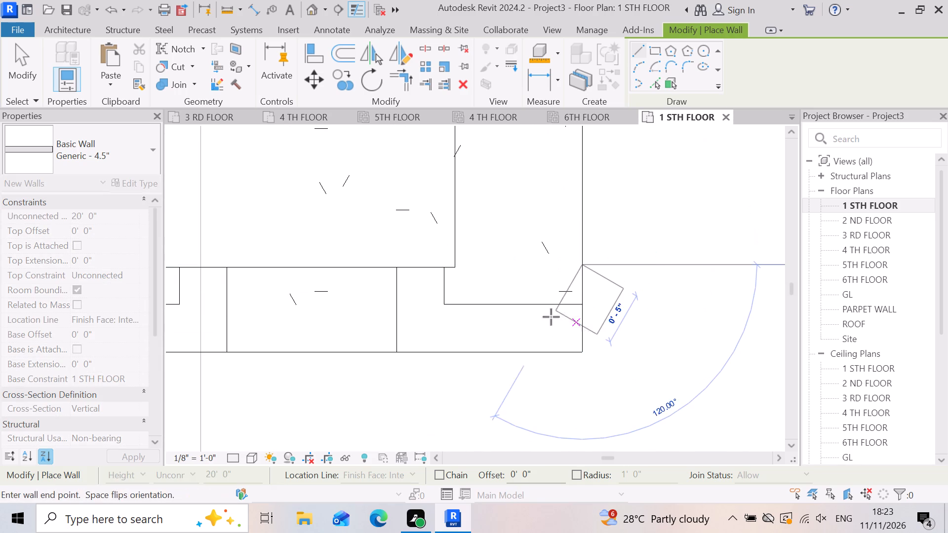
key(space)
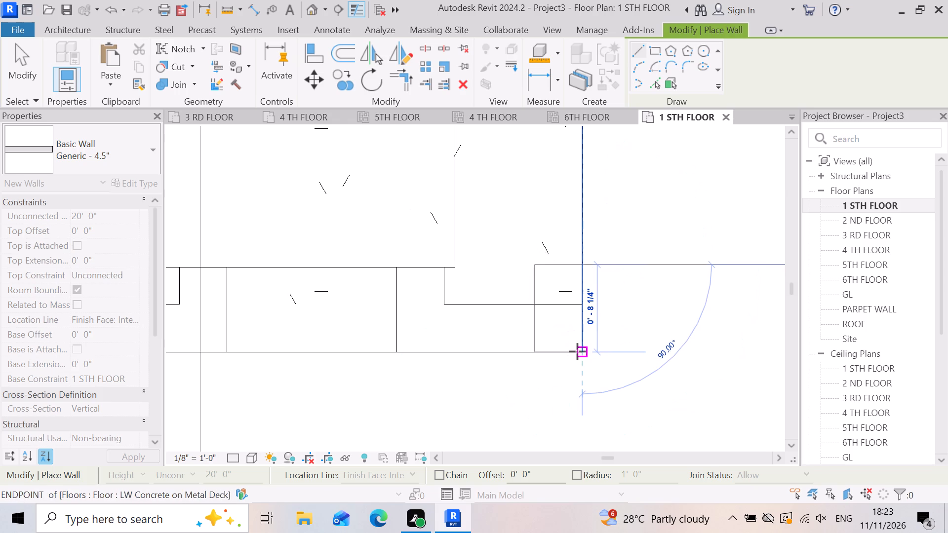
click(577, 351)
key(Escape)
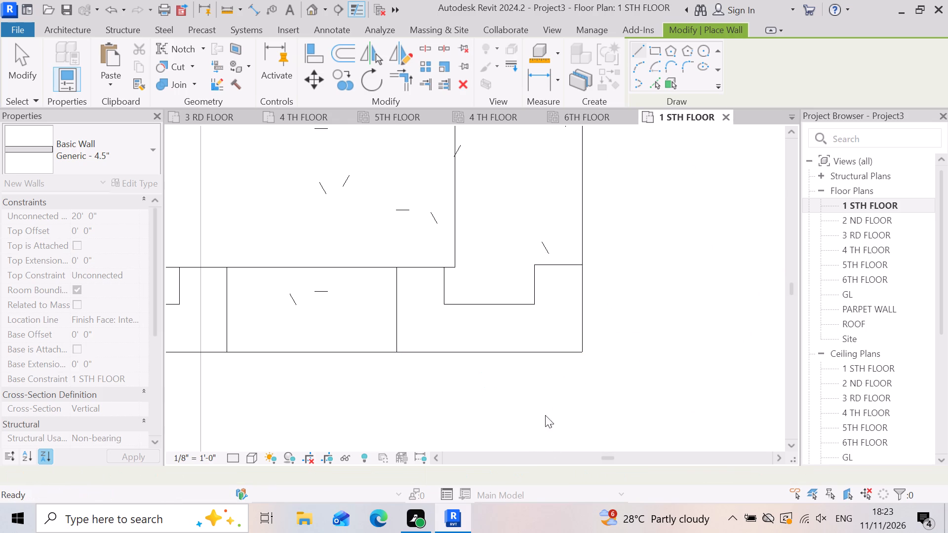
Close the 1 STH FLOOR plan, switch to the {3D} view and end the wall command.
scroll(620, 357, down, 7)
scroll(522, 326, down, 4)
scroll(543, 372, down, 5)
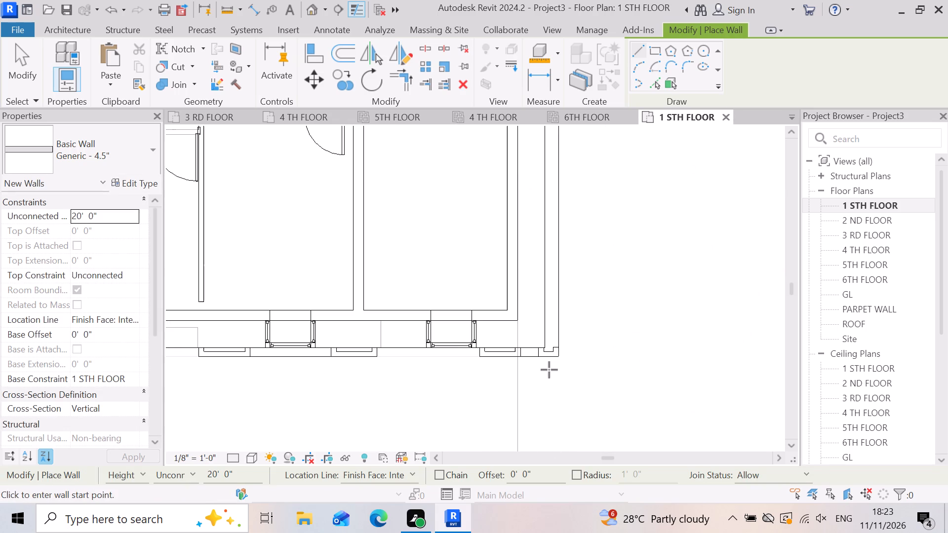
scroll(474, 375, down, 7)
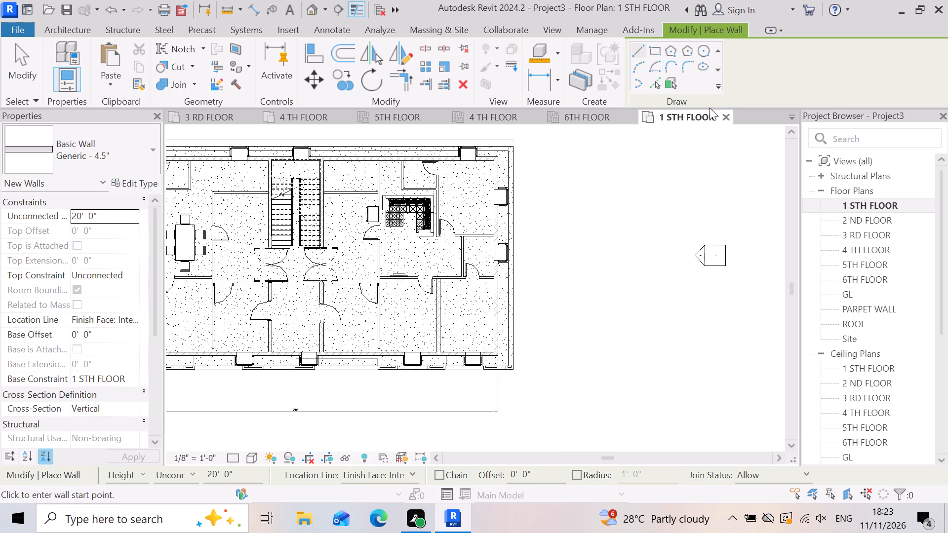
click(730, 120)
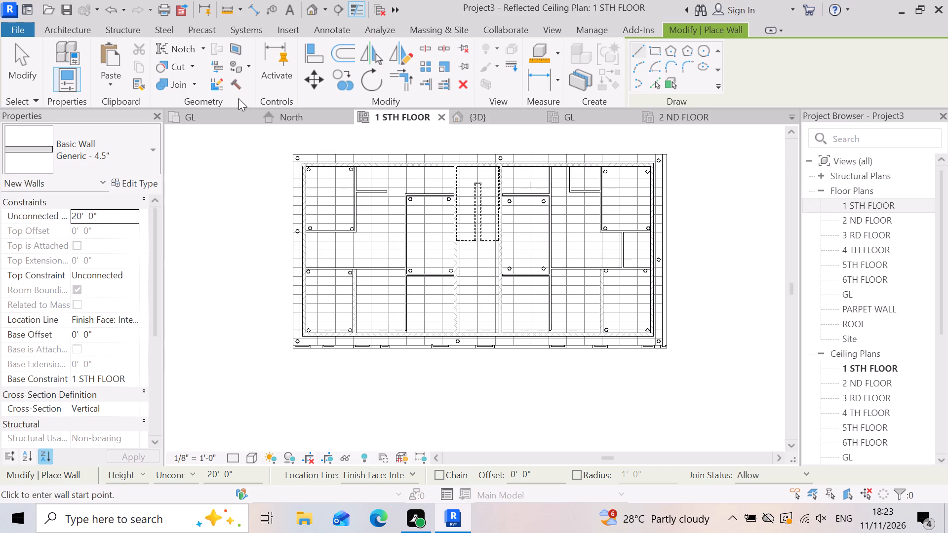
click(499, 113)
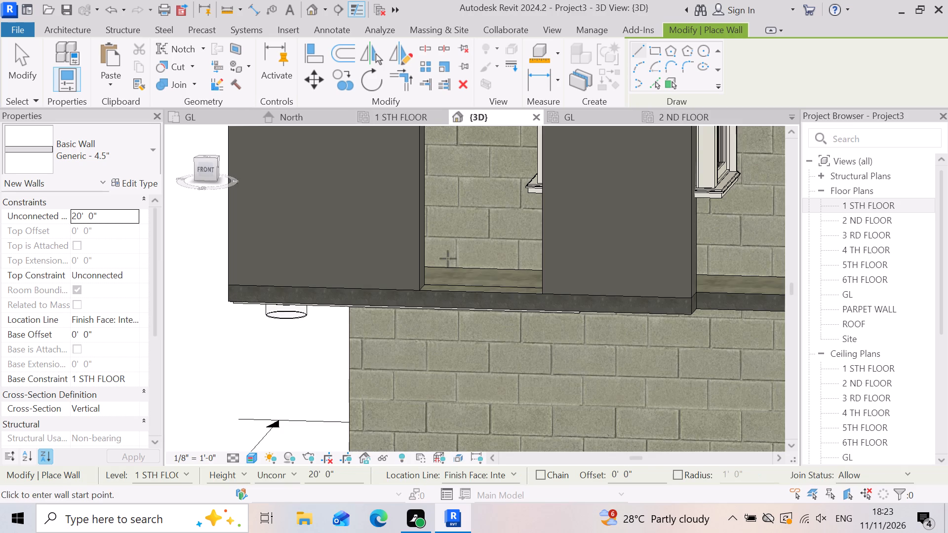
scroll(447, 246, down, 11)
click(298, 311)
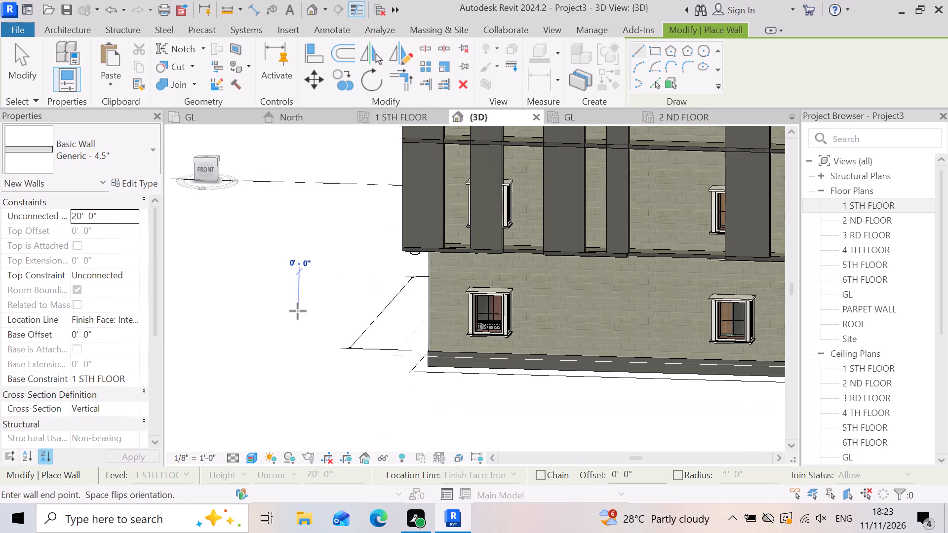
key(Escape)
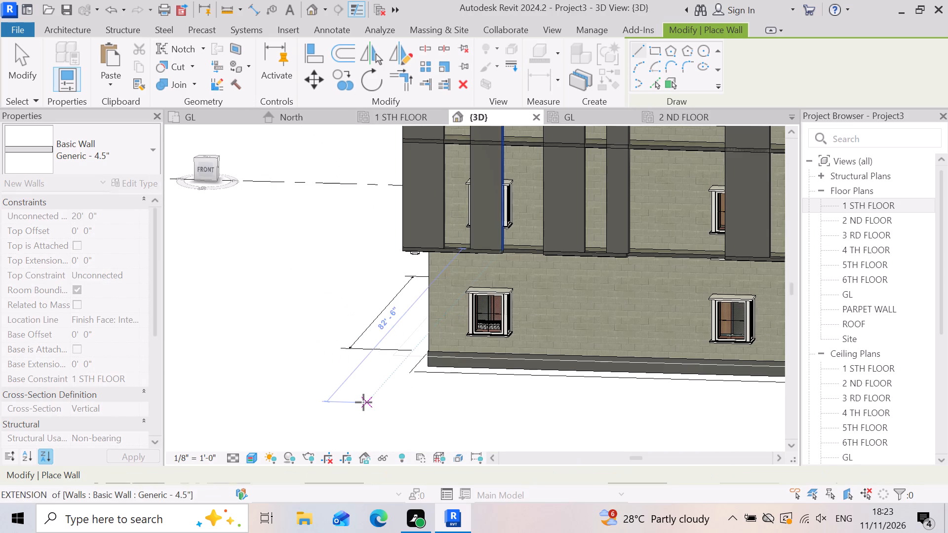
scroll(480, 396, down, 3)
key(Escape)
Examine the new 4.5" walls along the front facade and around the building corner in 3D.
scroll(437, 218, up, 2)
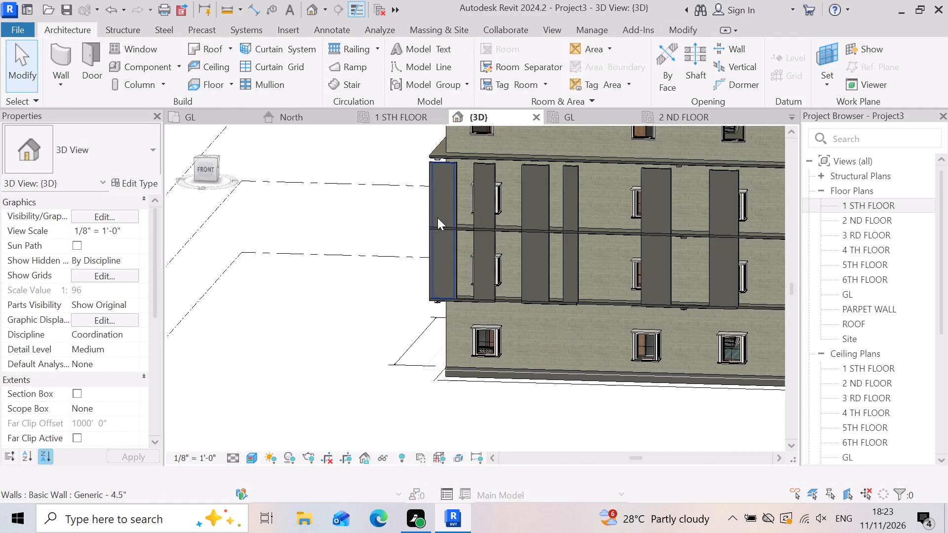
scroll(437, 218, up, 2)
scroll(472, 320, down, 5)
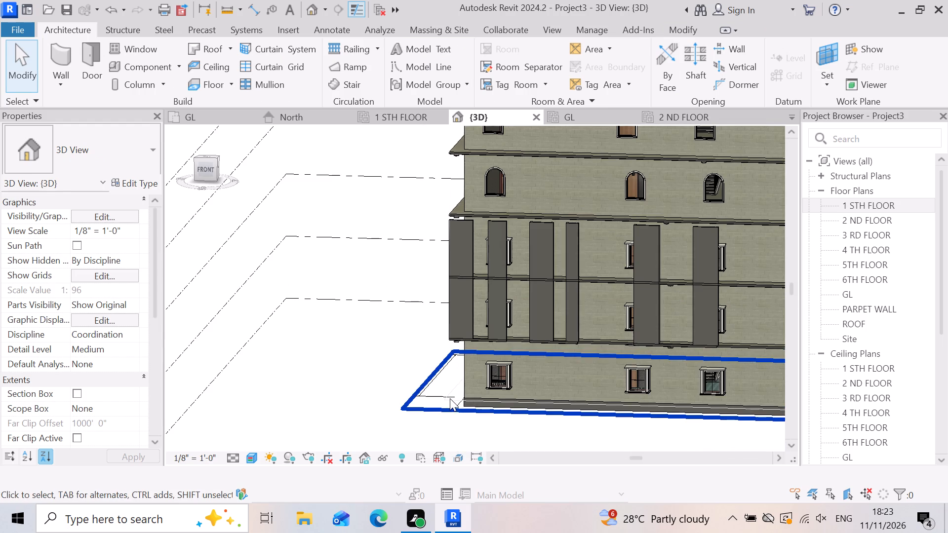
shift+middle_drag(389, 389, 469, 412)
shift+right_drag(393, 393, 469, 412)
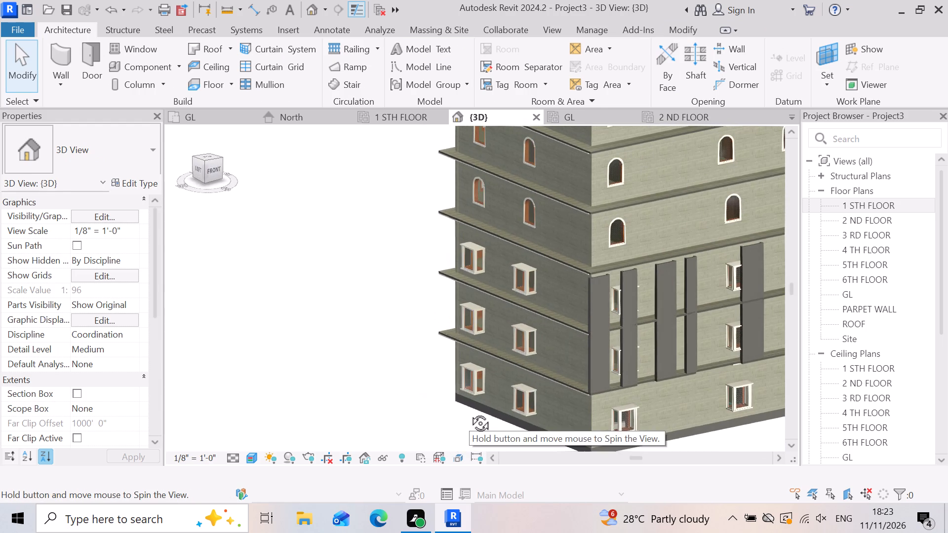
shift+middle_drag(469, 412, 372, 393)
shift+right_drag(469, 412, 372, 393)
shift+middle_click(372, 393)
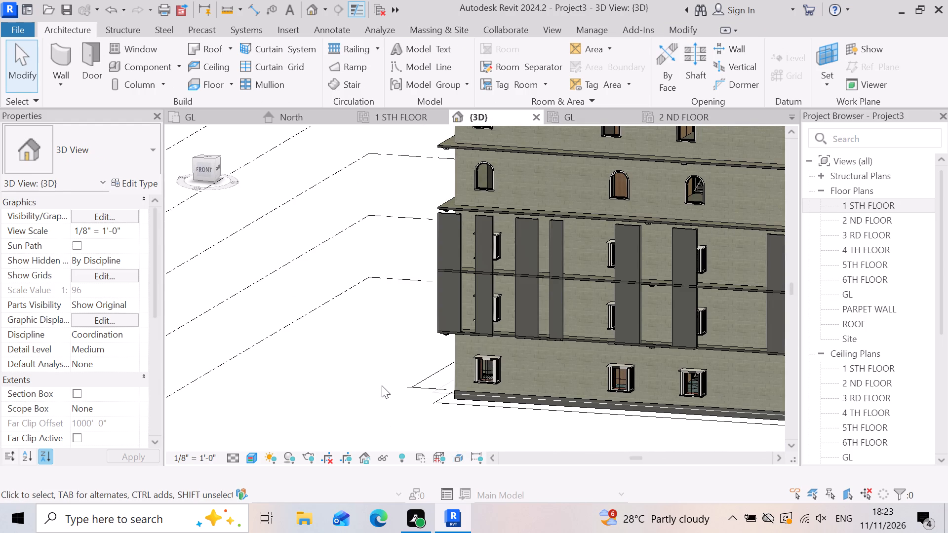
key(Escape)
Constrain the top of the outermost 4.5" front wall up to level 2 ND FLOOR with a -0' 6" top offset.
scroll(437, 284, up, 5)
click(462, 221)
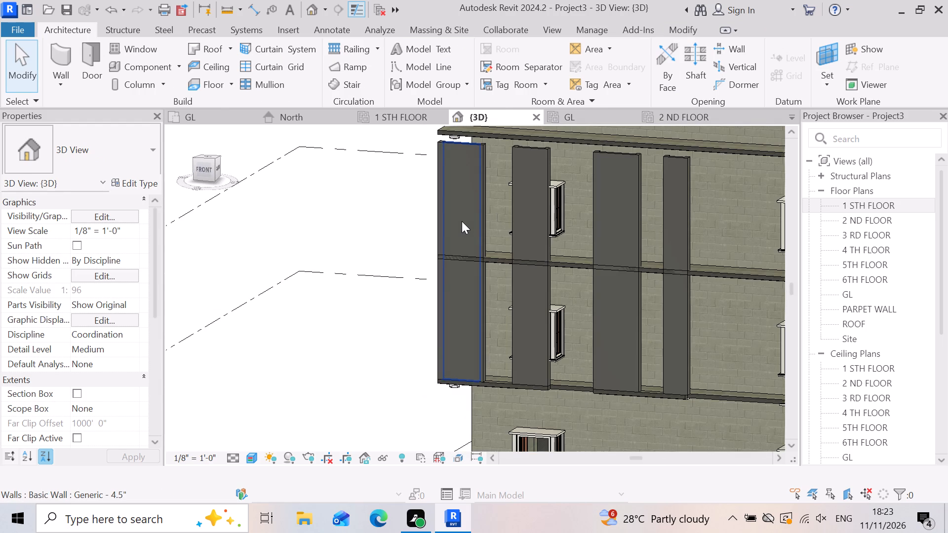
scroll(451, 220, up, 1)
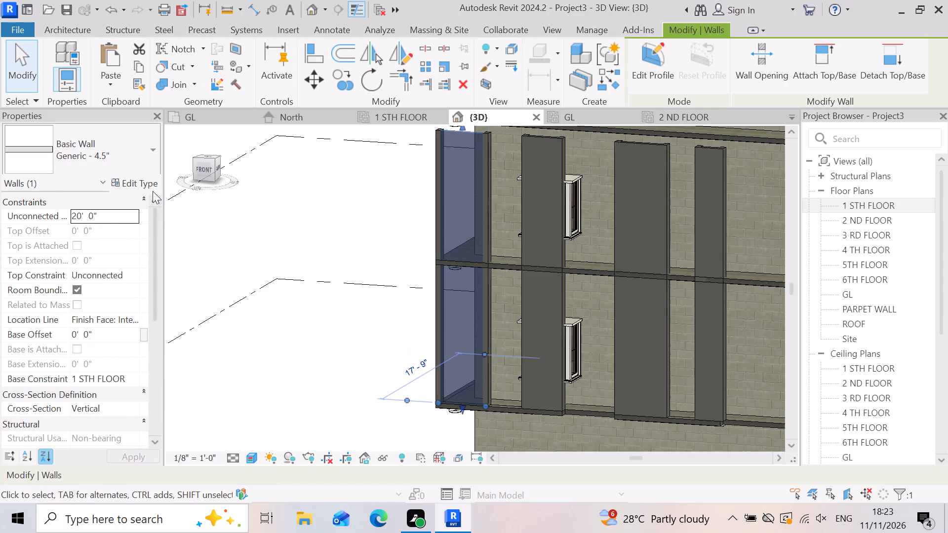
click(128, 275)
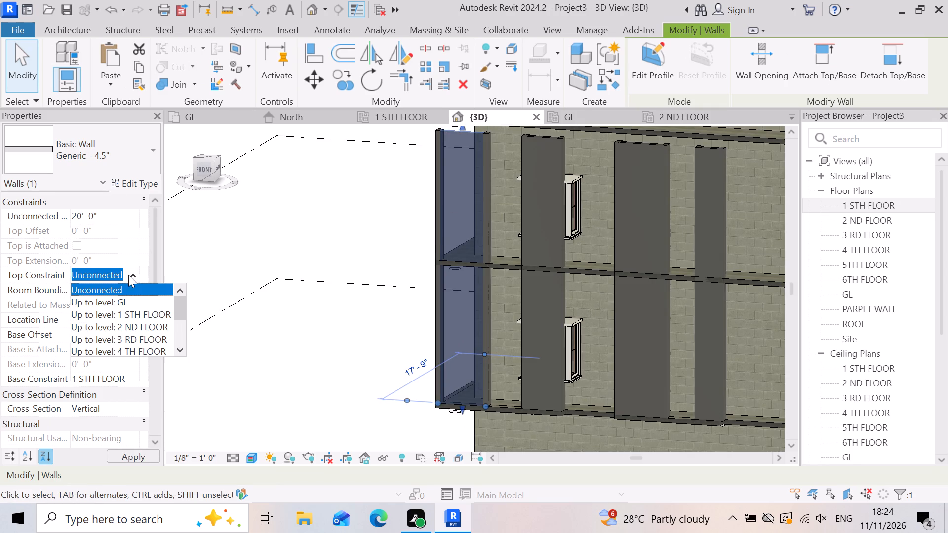
click(137, 329)
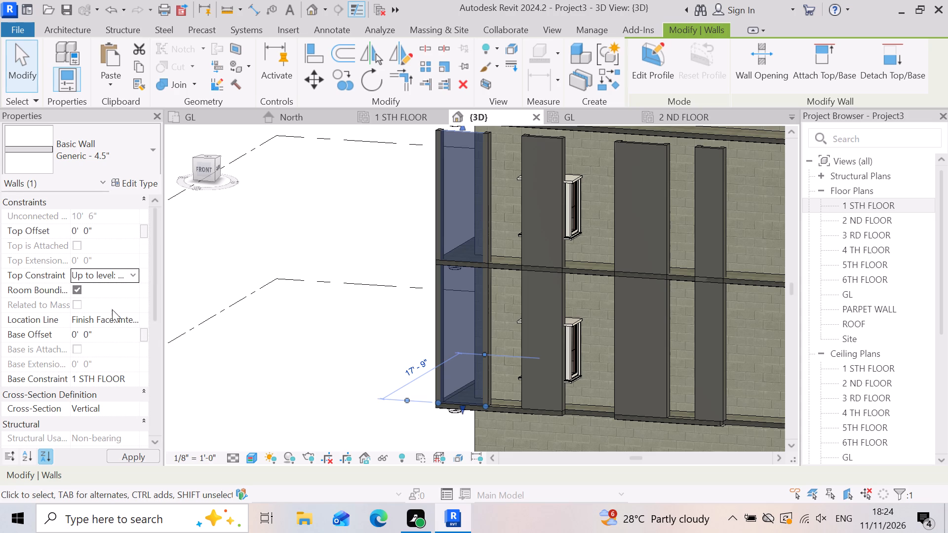
click(122, 236)
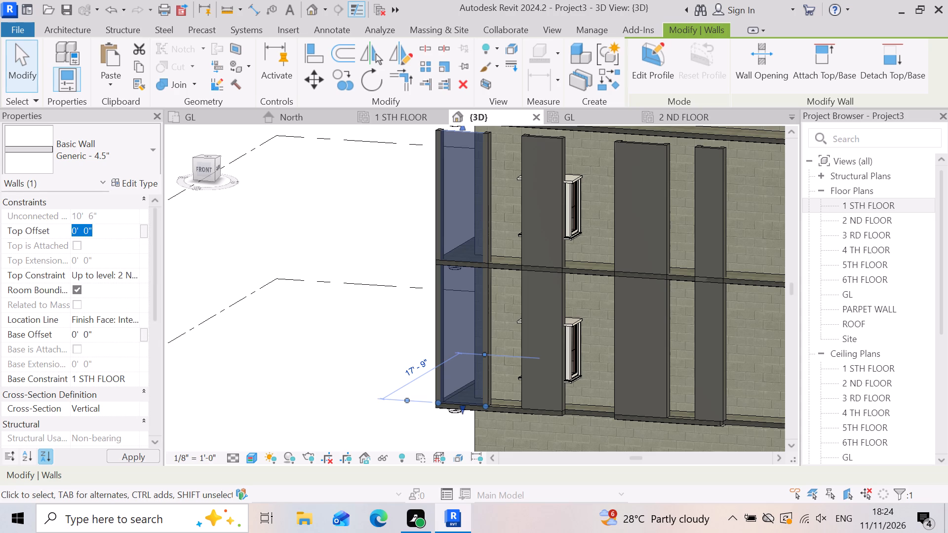
text(-6)
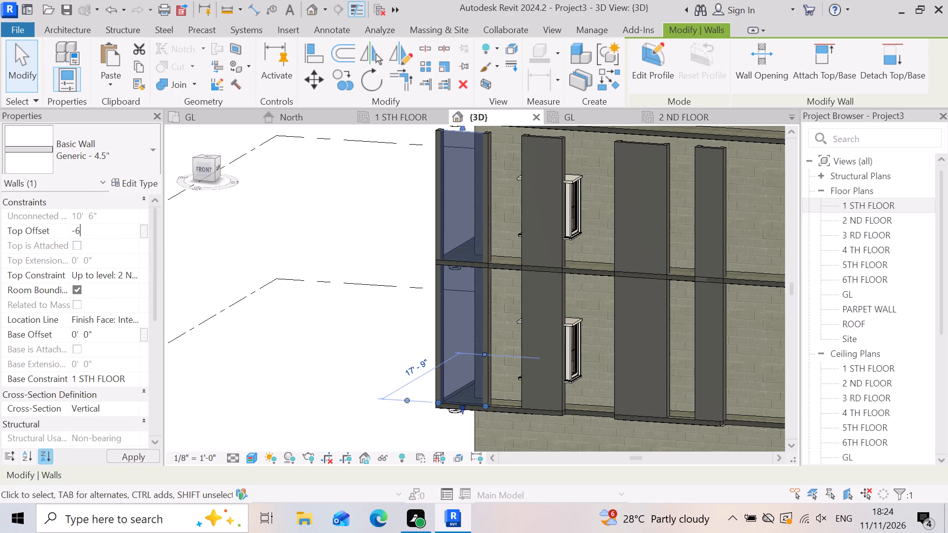
key(shift+quotedbl)
key(Return)
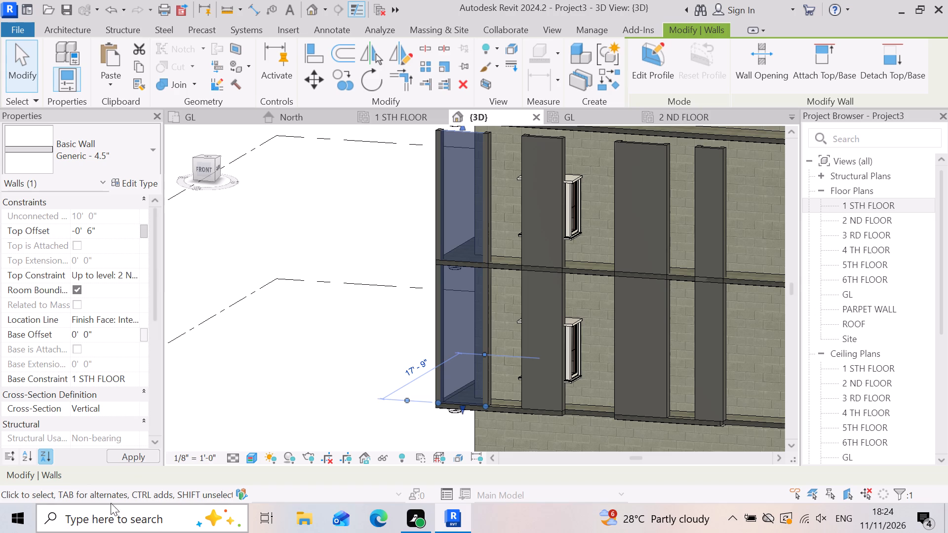
click(142, 453)
scroll(395, 264, down, 3)
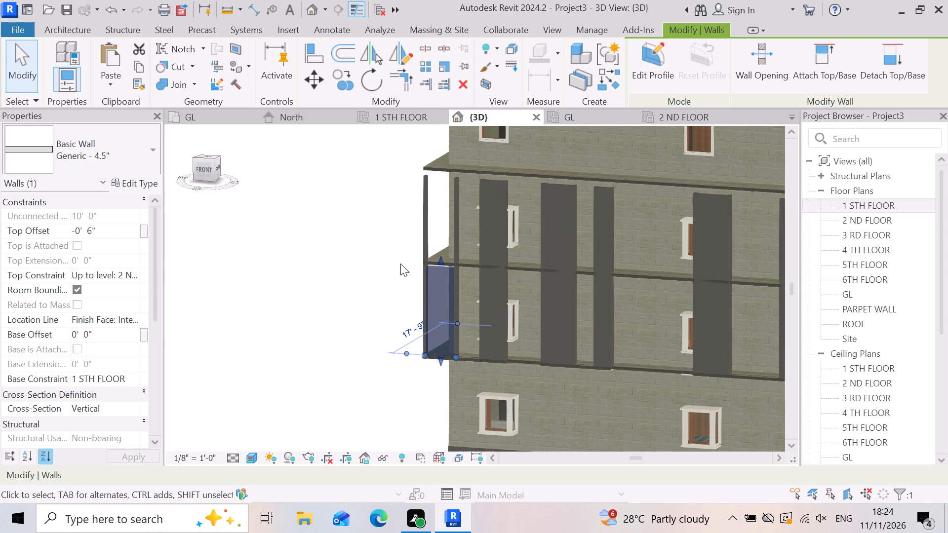
key(Escape)
Lower the top of the outer return wall of the corner projection to just below the 2 ND FLOOR slab.
scroll(391, 287, up, 3)
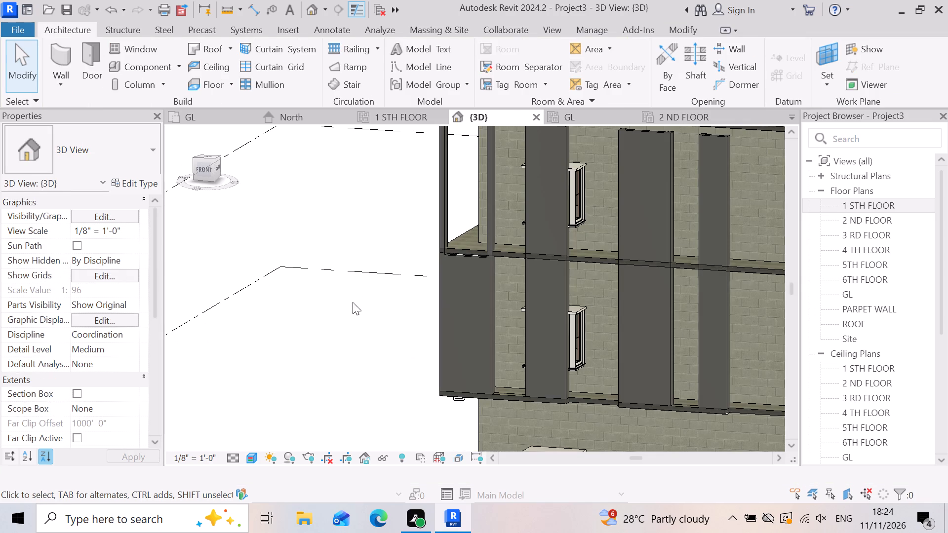
click(336, 336)
scroll(414, 342, up, 3)
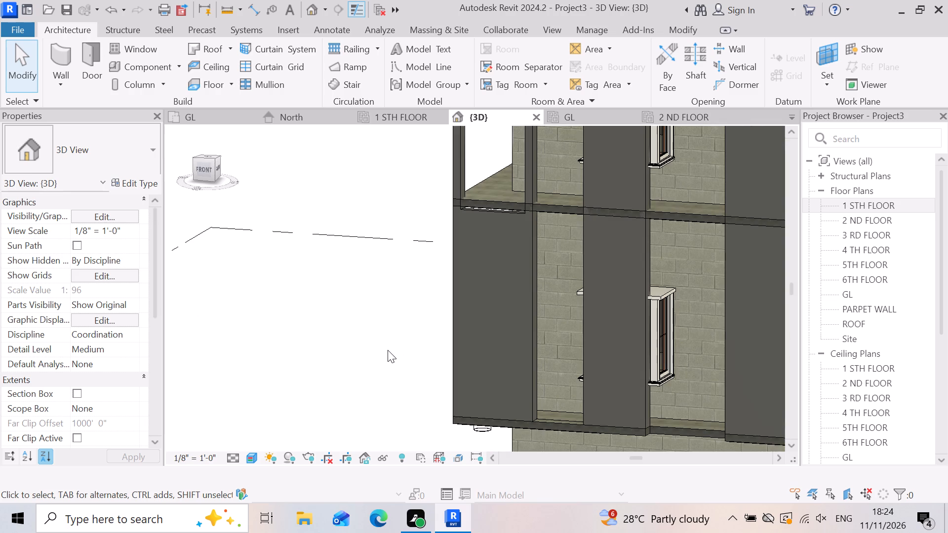
scroll(416, 352, up, 3)
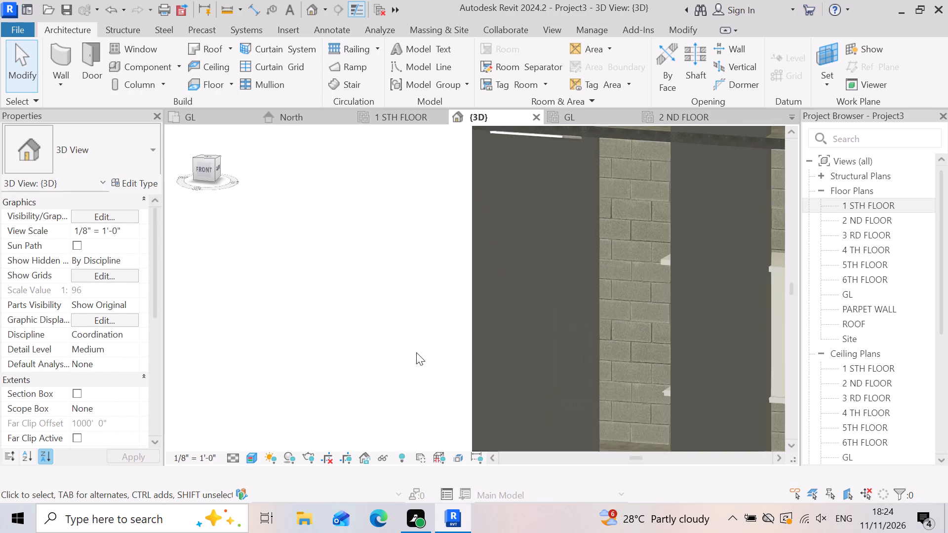
scroll(417, 351, down, 7)
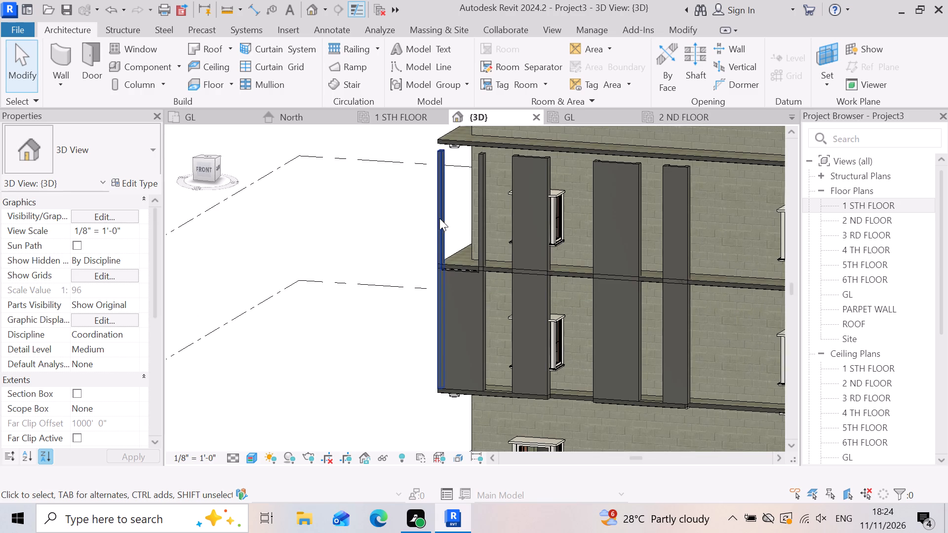
click(437, 229)
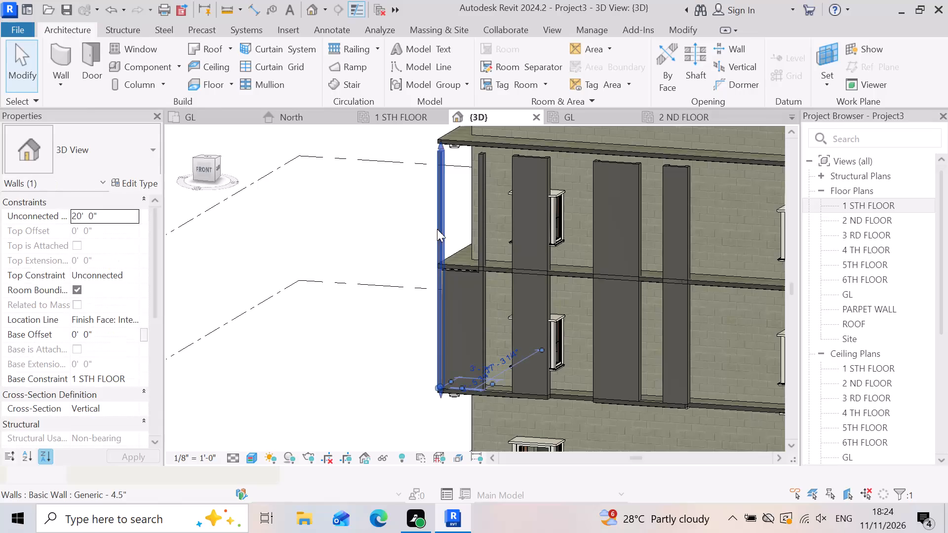
scroll(533, 345, up, 4)
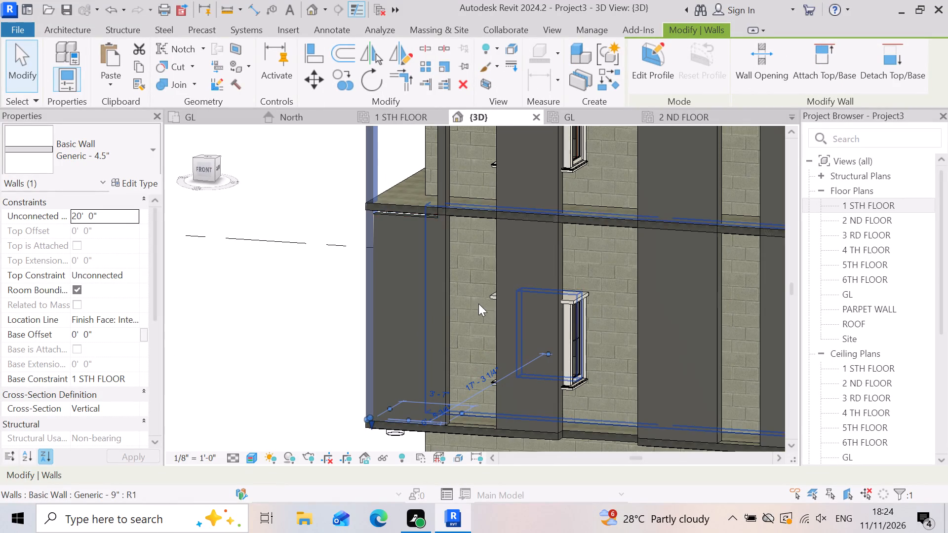
scroll(478, 304, down, 2)
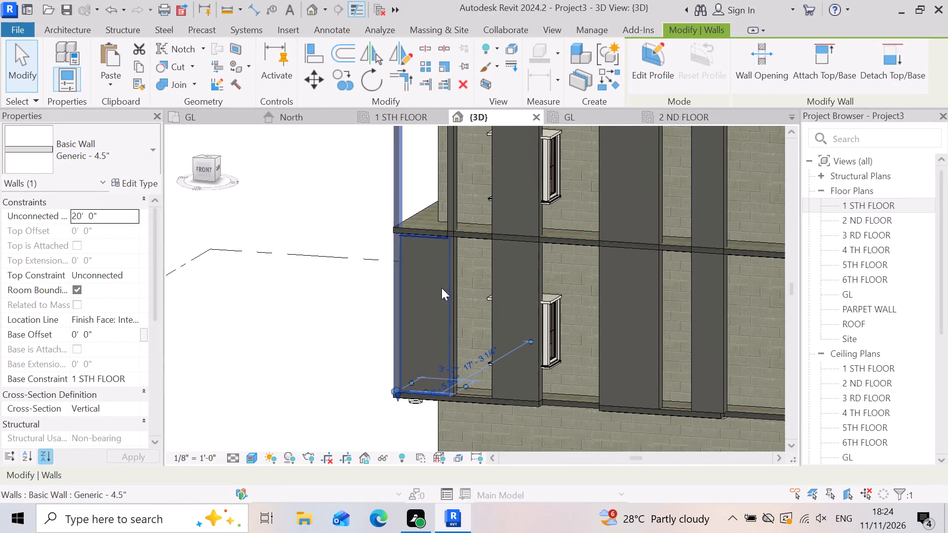
scroll(494, 305, down, 3)
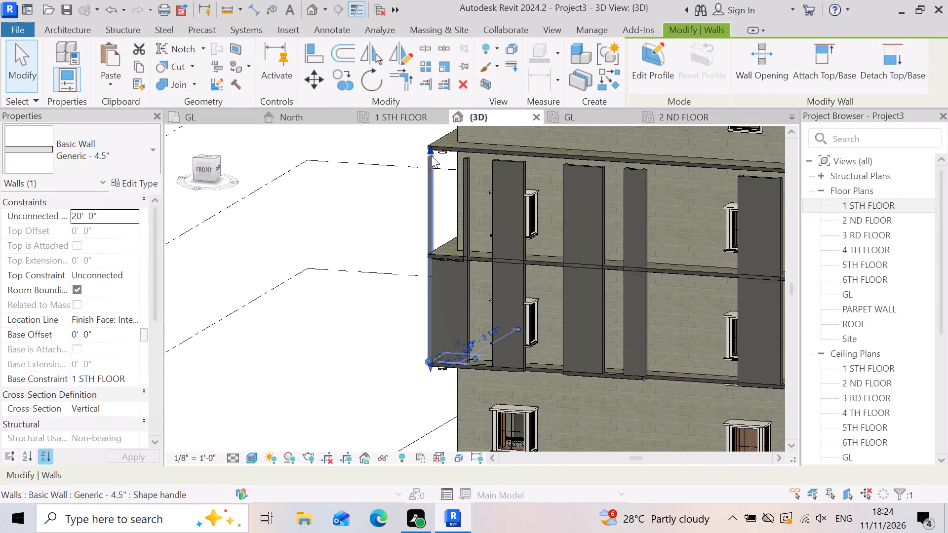
drag(431, 155, 436, 266)
click(436, 266)
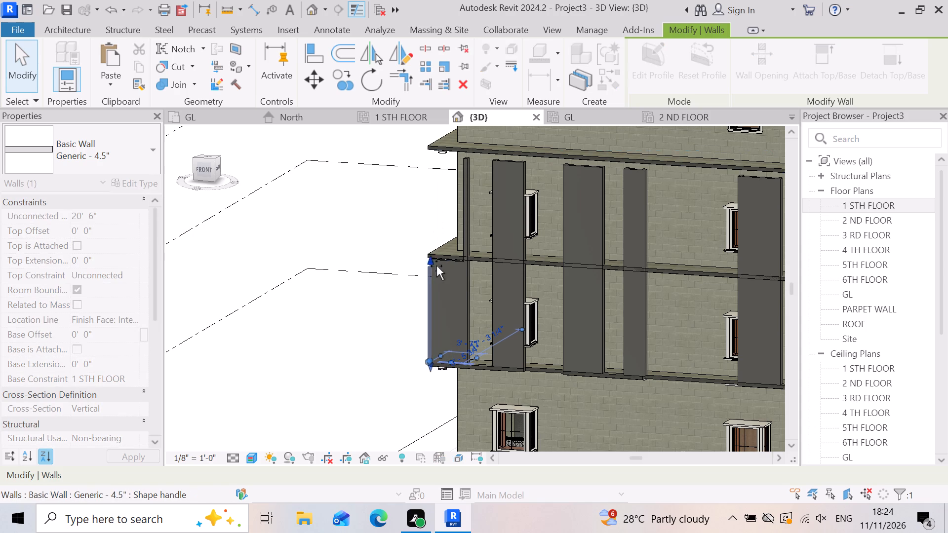
click(364, 334)
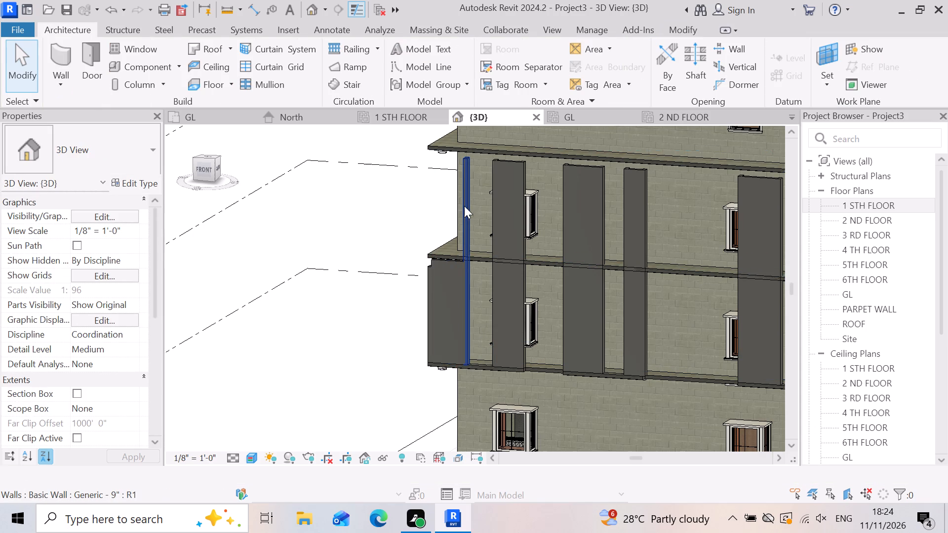
Lower the top of the corner projection's inner return wall to a height of about 9' 7 1/2", below the 2 ND FLOOR slab.
click(464, 206)
drag(466, 156, 484, 233)
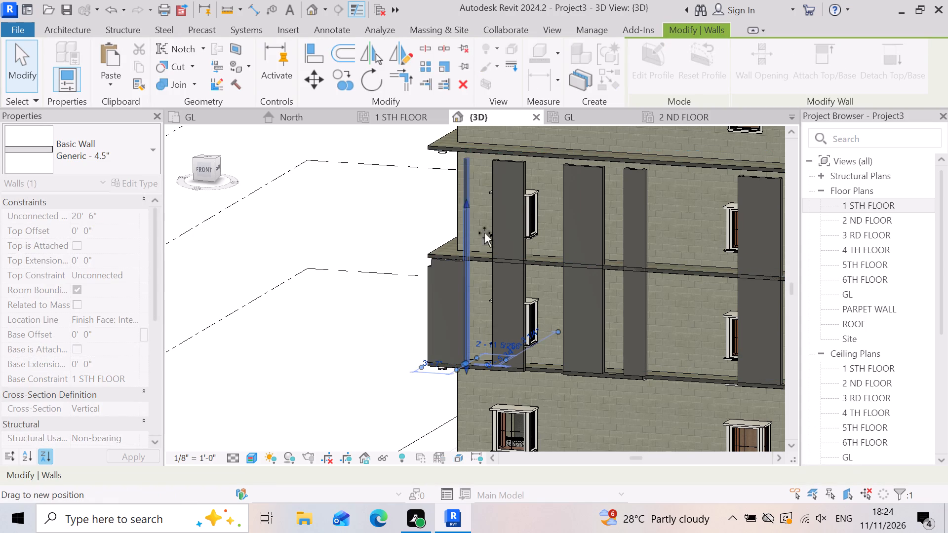
drag(484, 233, 474, 267)
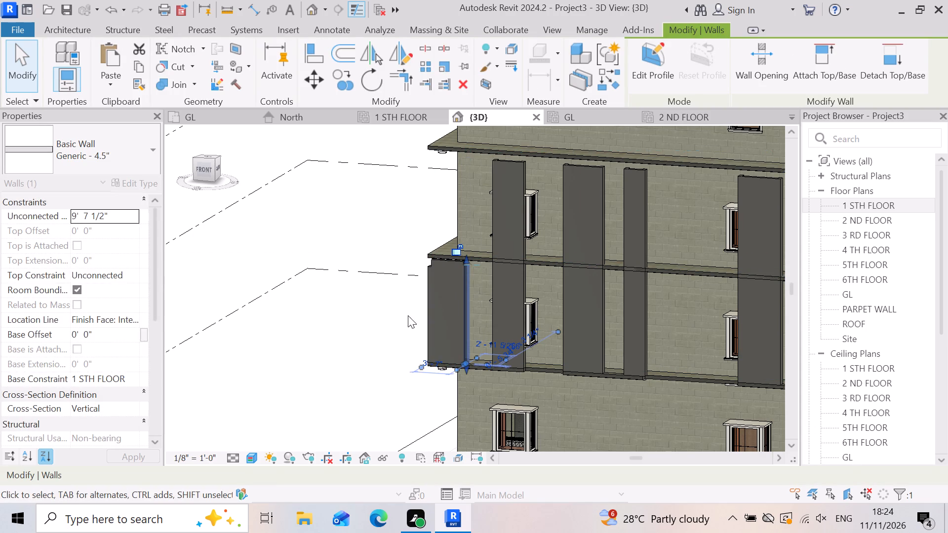
key(Escape)
Lower the top of the corner projection's 4.5" front wall to a height of about 4' 6".
scroll(461, 298, up, 5)
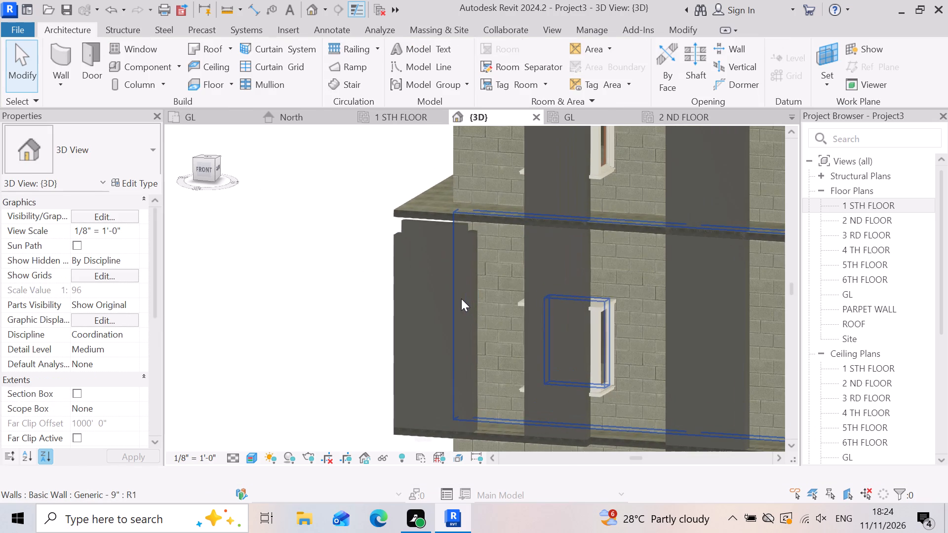
click(461, 299)
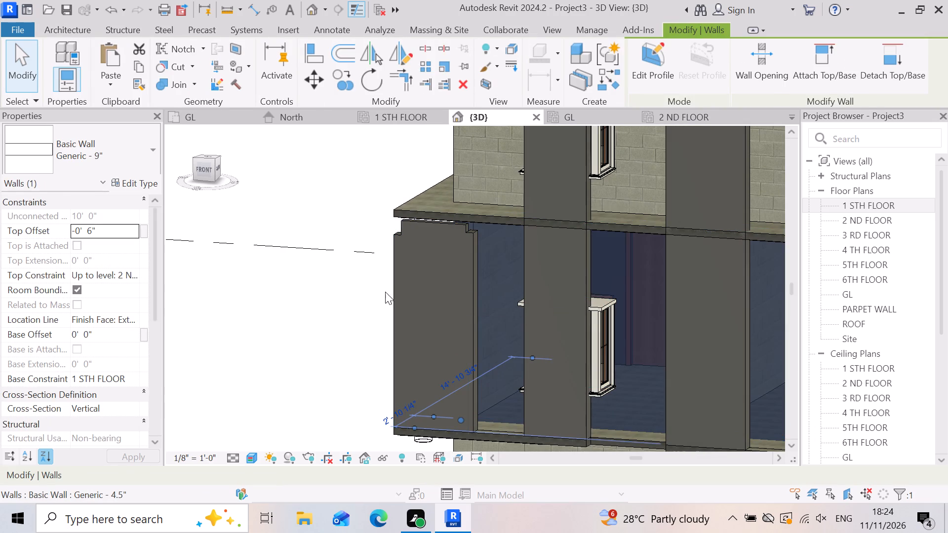
key(Escape)
click(413, 285)
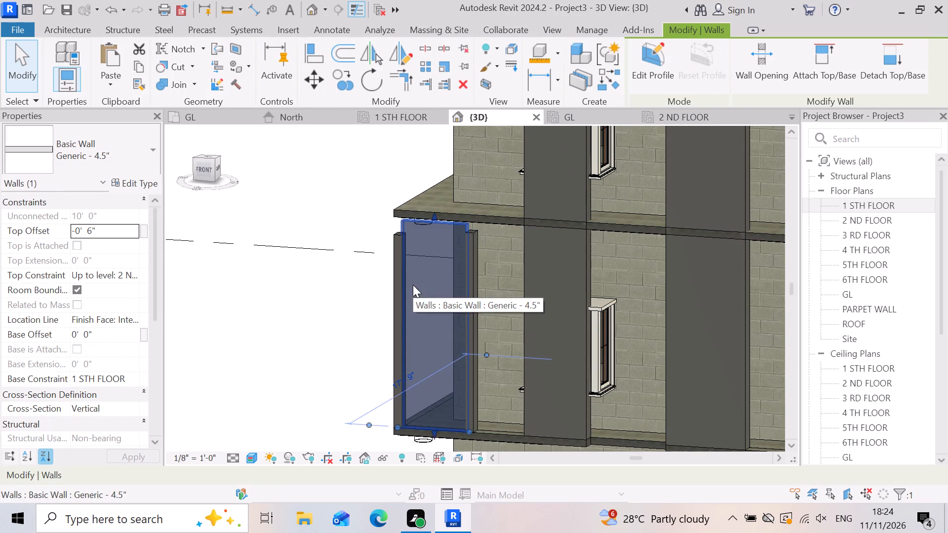
scroll(438, 269, up, 4)
scroll(448, 255, down, 4)
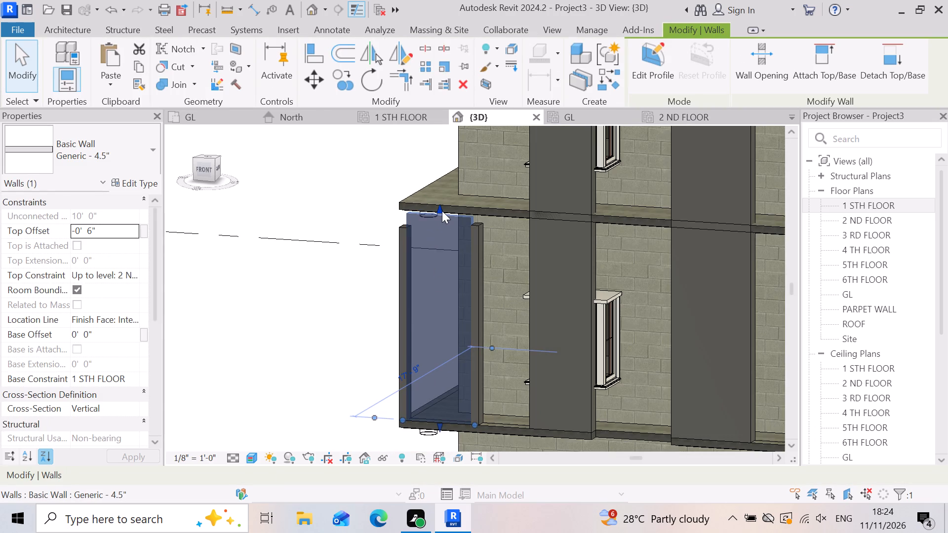
drag(442, 211, 467, 329)
key(Escape)
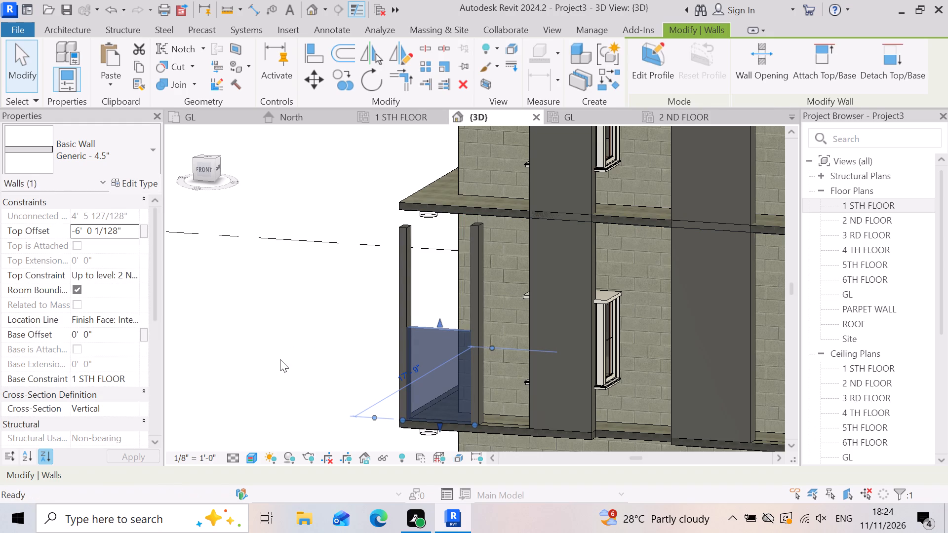
Lower the tops of the corner projection's inner and outer return walls to its front wall's top, about 4' 6" high.
click(472, 269)
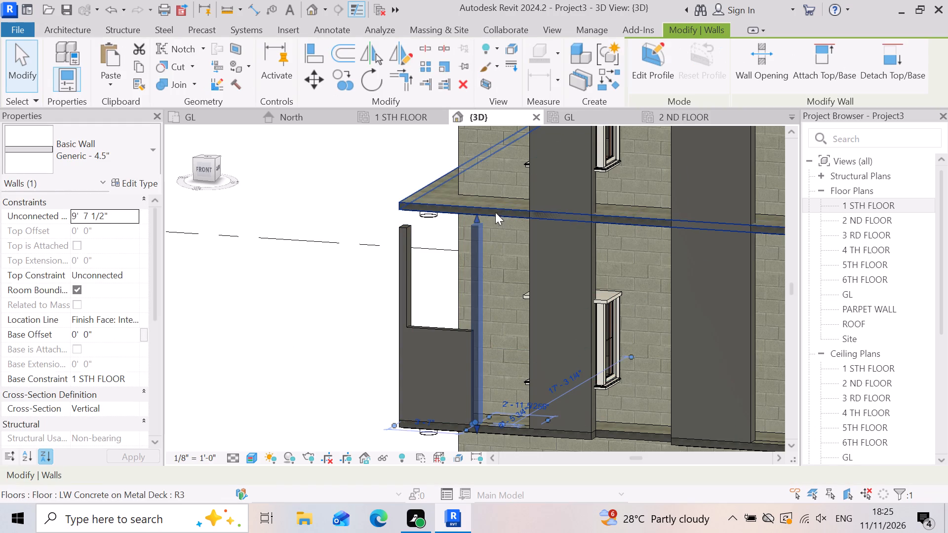
drag(477, 220, 496, 331)
click(282, 343)
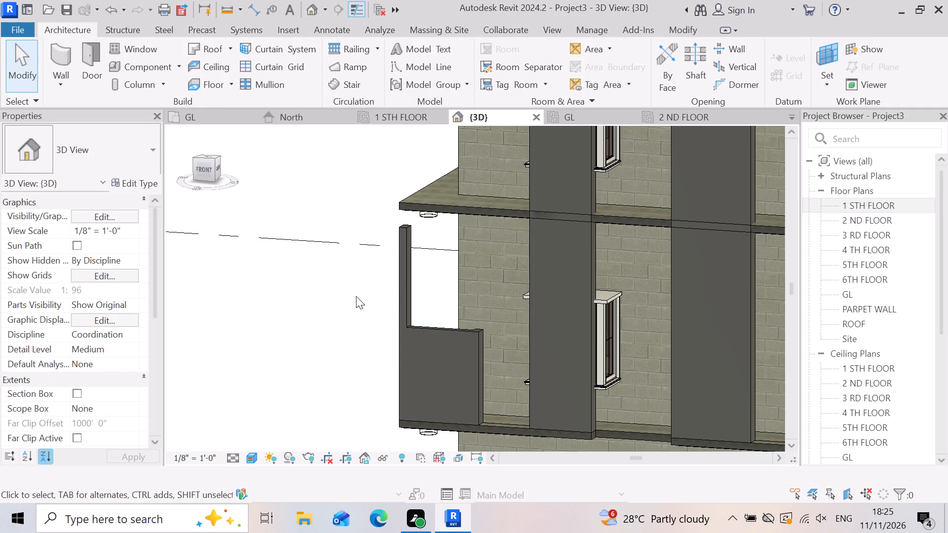
click(393, 280)
drag(403, 216, 415, 268)
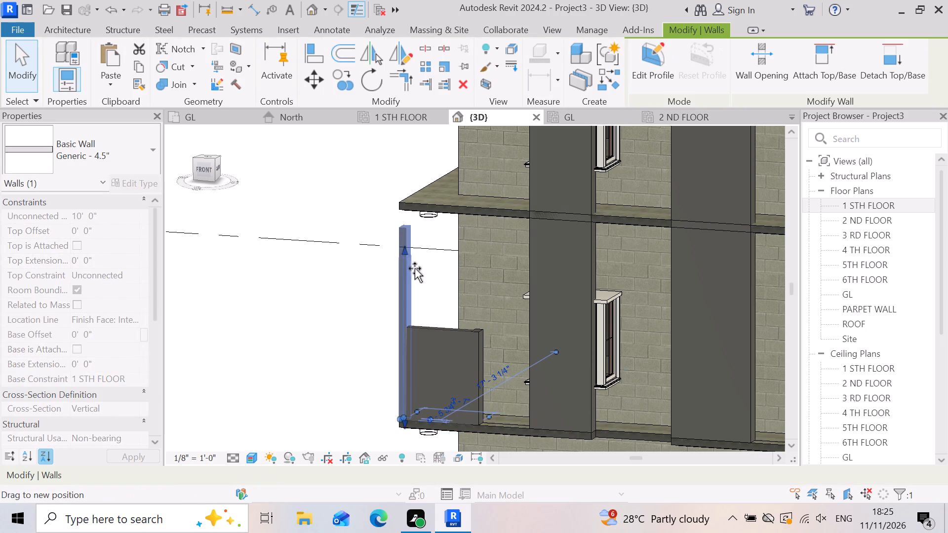
drag(415, 268, 415, 324)
click(266, 327)
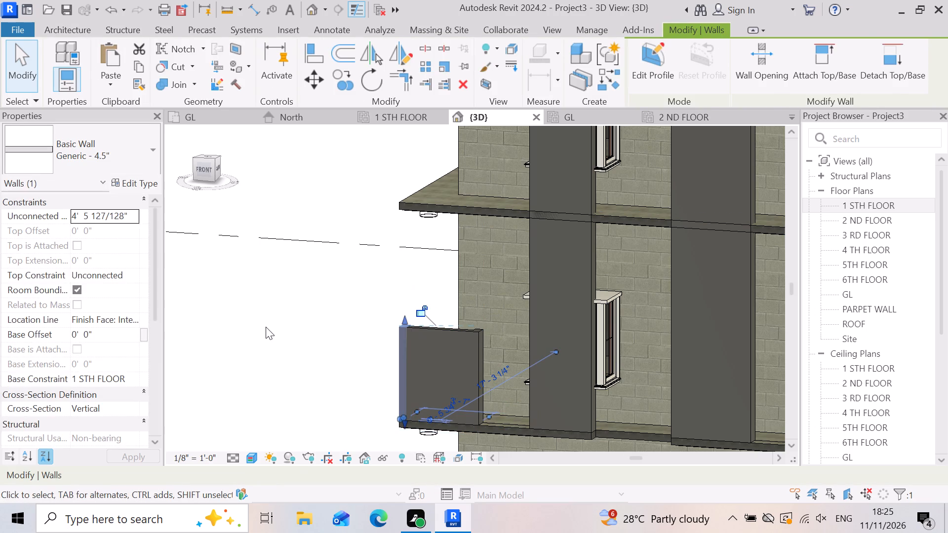
Lower the top of the next projection's front wall, in front of the bay window, to a height of about 4' 9".
scroll(271, 318, down, 3)
scroll(346, 363, up, 3)
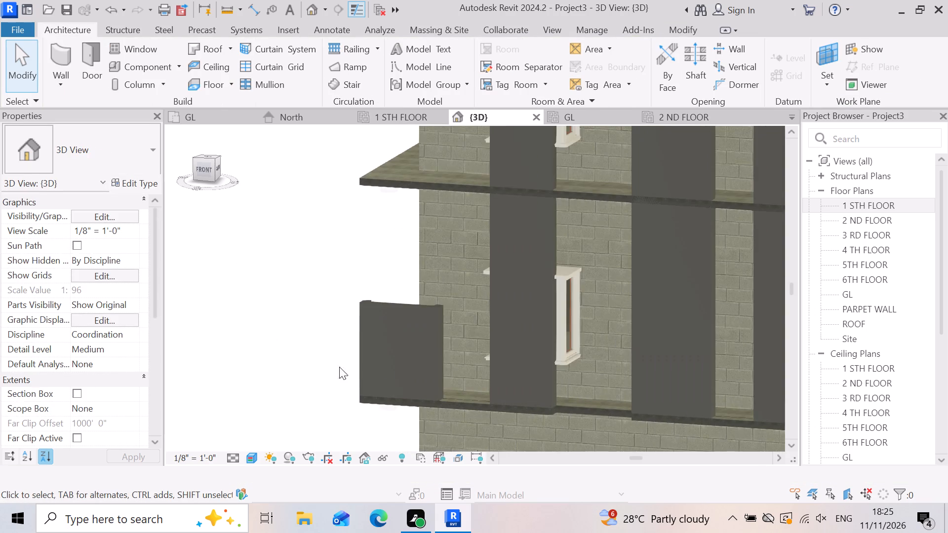
scroll(382, 368, up, 3)
scroll(249, 361, down, 4)
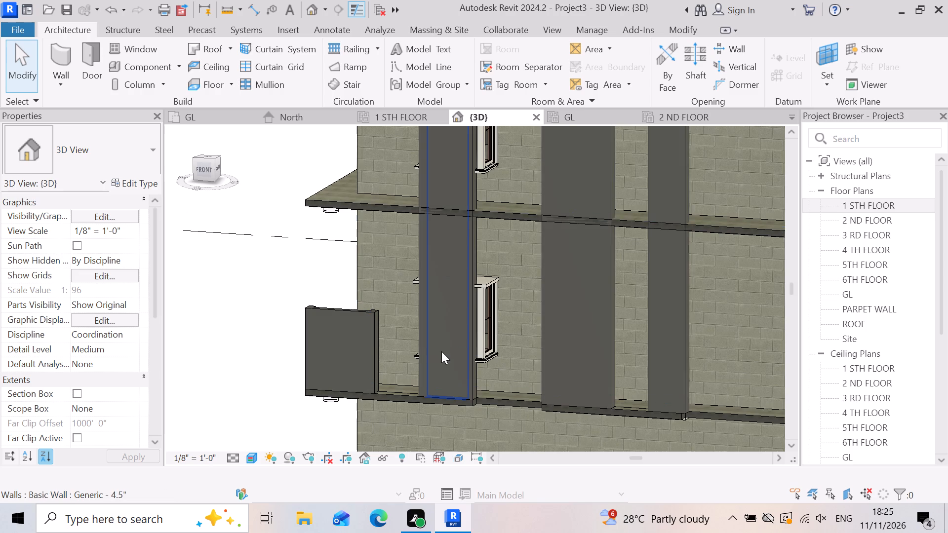
click(441, 351)
scroll(361, 391, down, 3)
drag(417, 152, 444, 339)
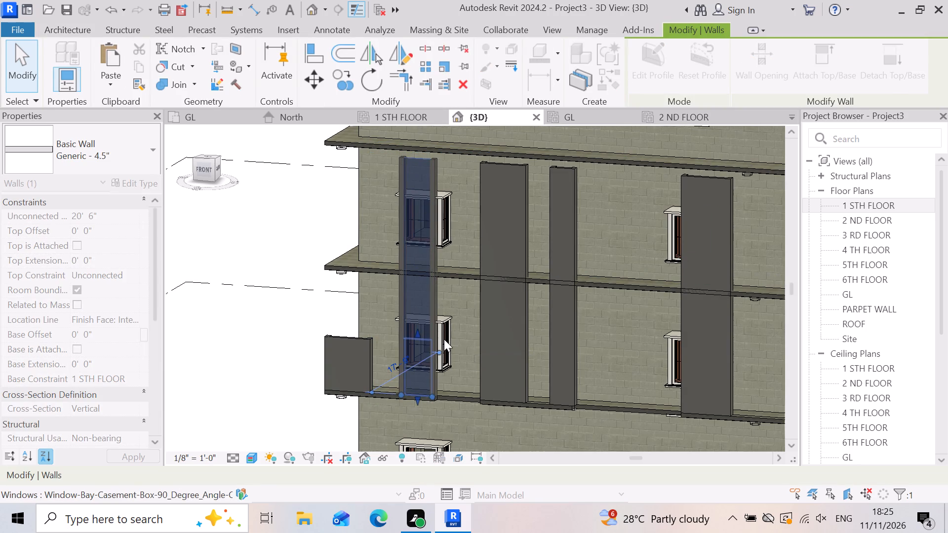
key(Escape)
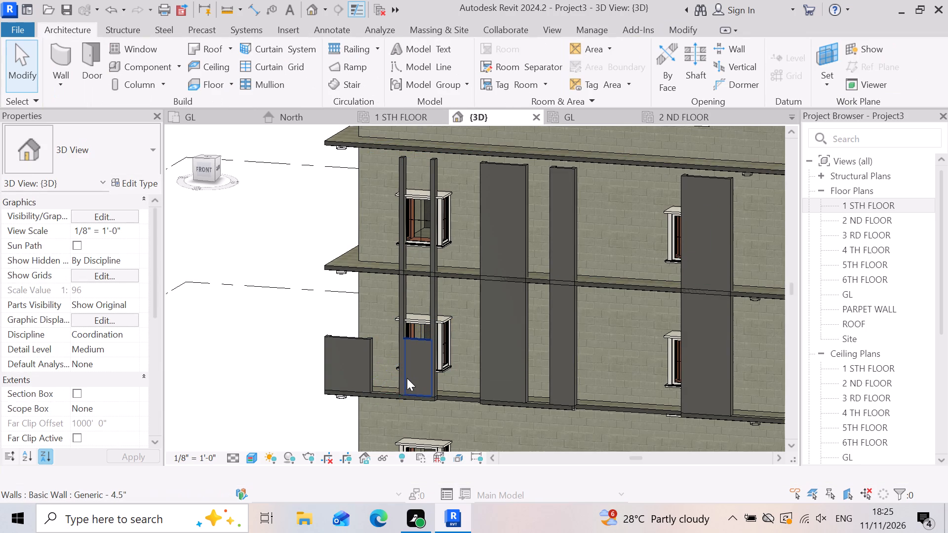
Lower the two return walls of the bay-window projection to about 3' 5" on the building-corner side and 3' 7 3/4" on the other.
scroll(407, 378, up, 1)
click(403, 269)
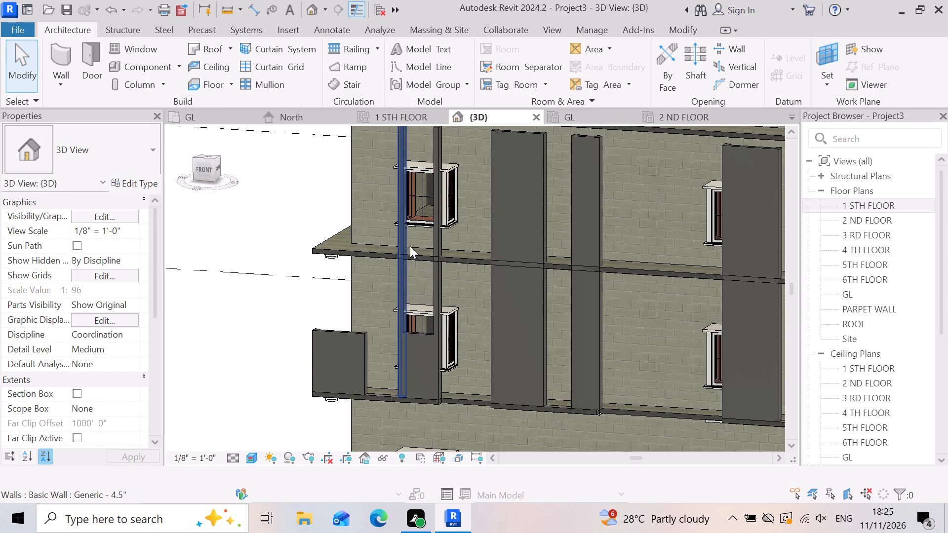
scroll(414, 353, down, 5)
drag(408, 233, 410, 268)
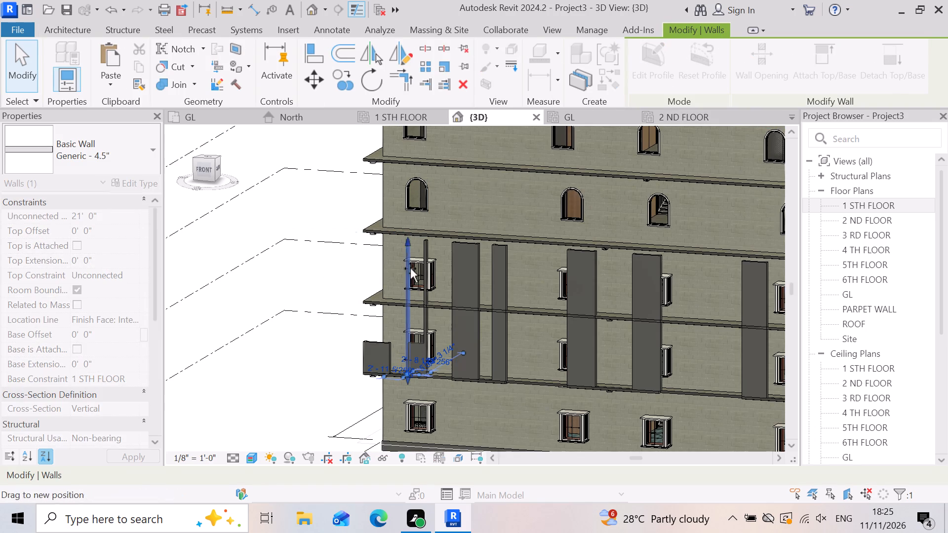
drag(410, 268, 412, 351)
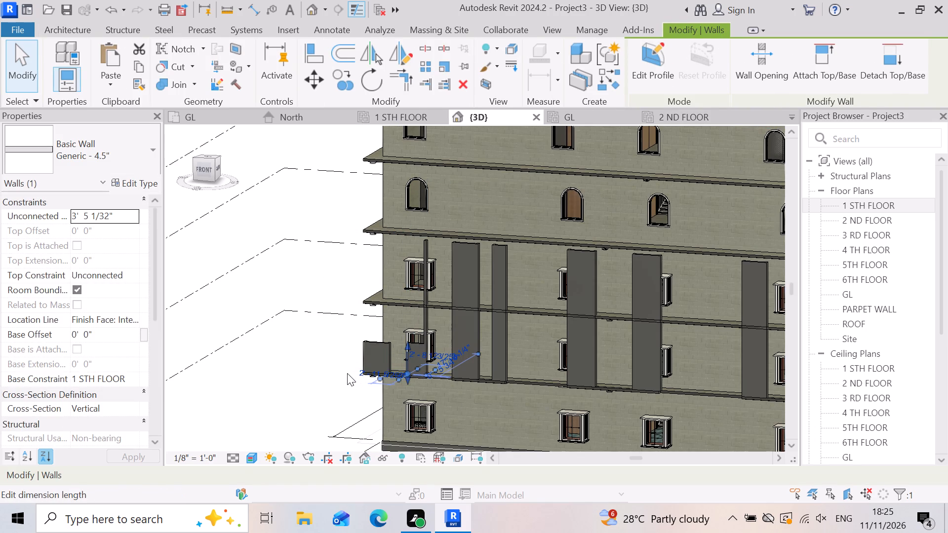
key(Escape)
scroll(406, 342, up, 4)
click(435, 302)
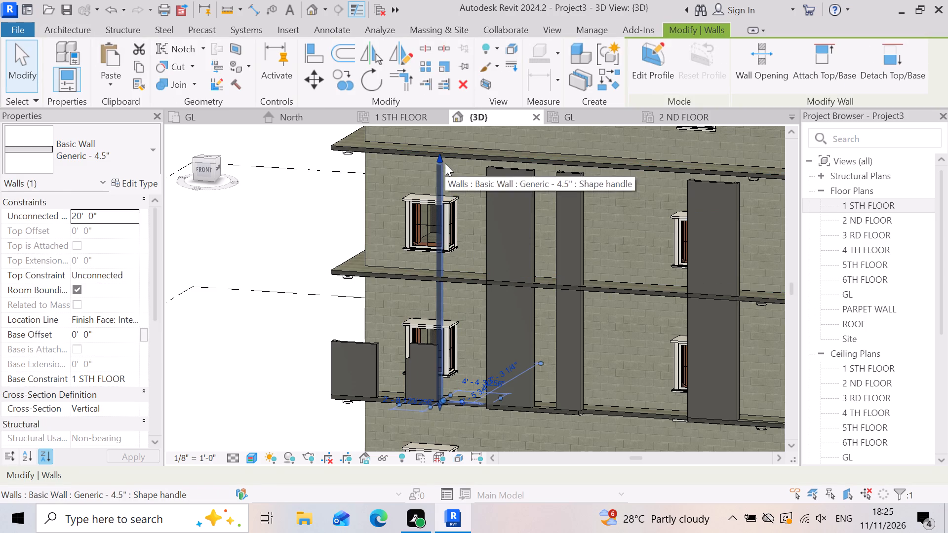
drag(441, 158, 457, 358)
click(239, 420)
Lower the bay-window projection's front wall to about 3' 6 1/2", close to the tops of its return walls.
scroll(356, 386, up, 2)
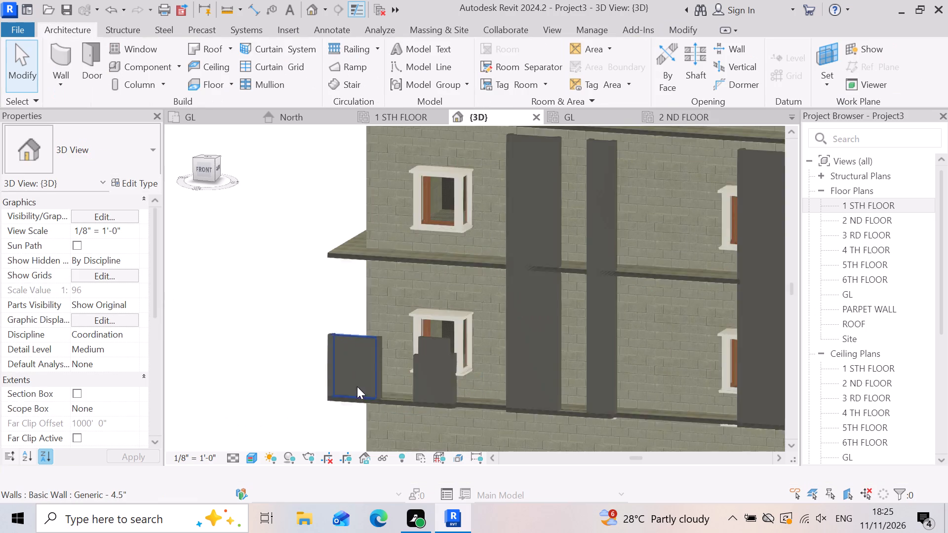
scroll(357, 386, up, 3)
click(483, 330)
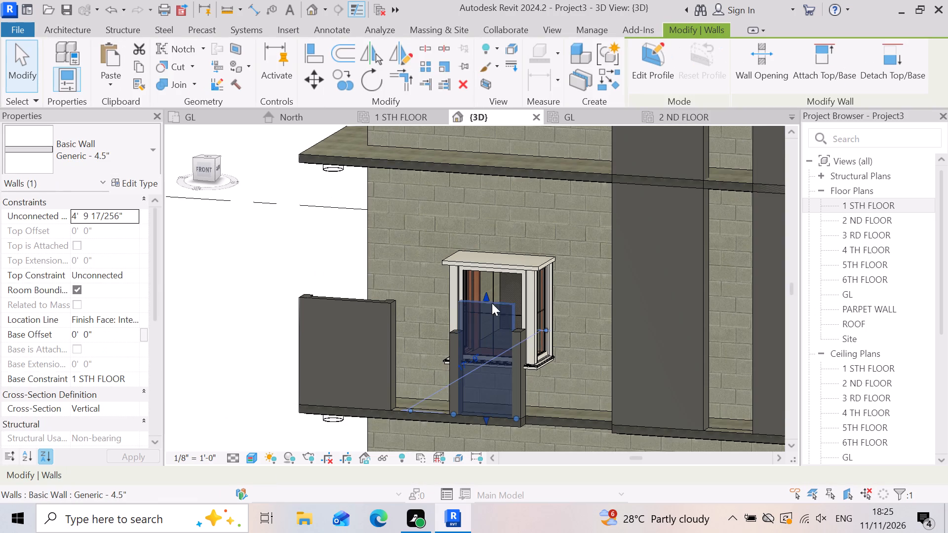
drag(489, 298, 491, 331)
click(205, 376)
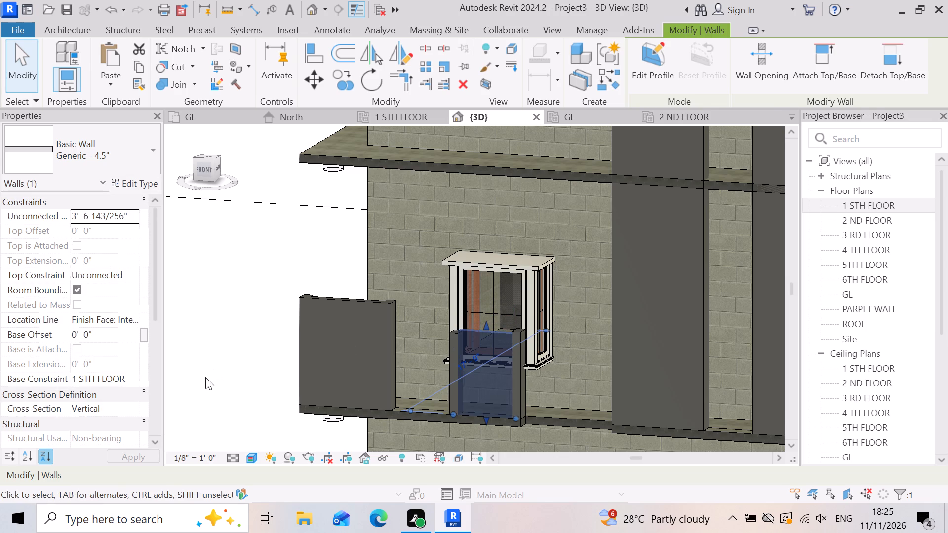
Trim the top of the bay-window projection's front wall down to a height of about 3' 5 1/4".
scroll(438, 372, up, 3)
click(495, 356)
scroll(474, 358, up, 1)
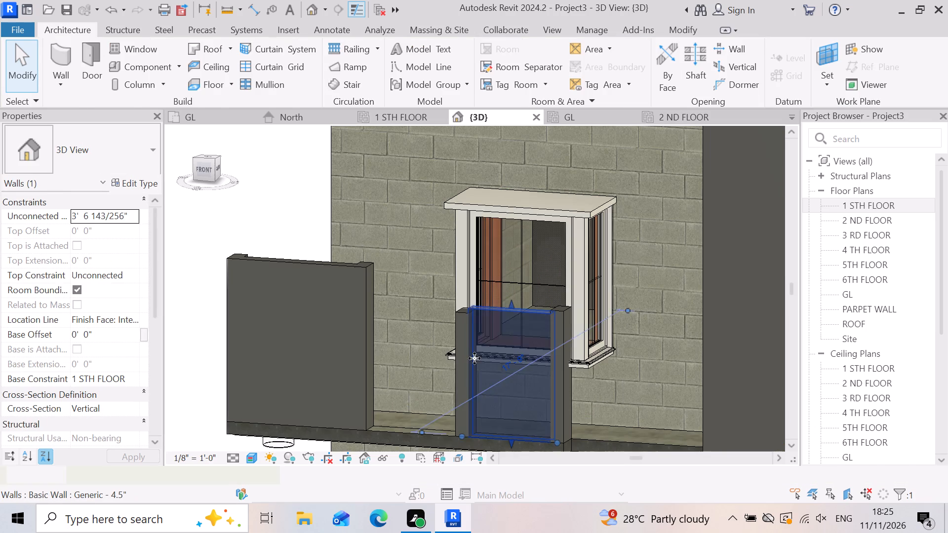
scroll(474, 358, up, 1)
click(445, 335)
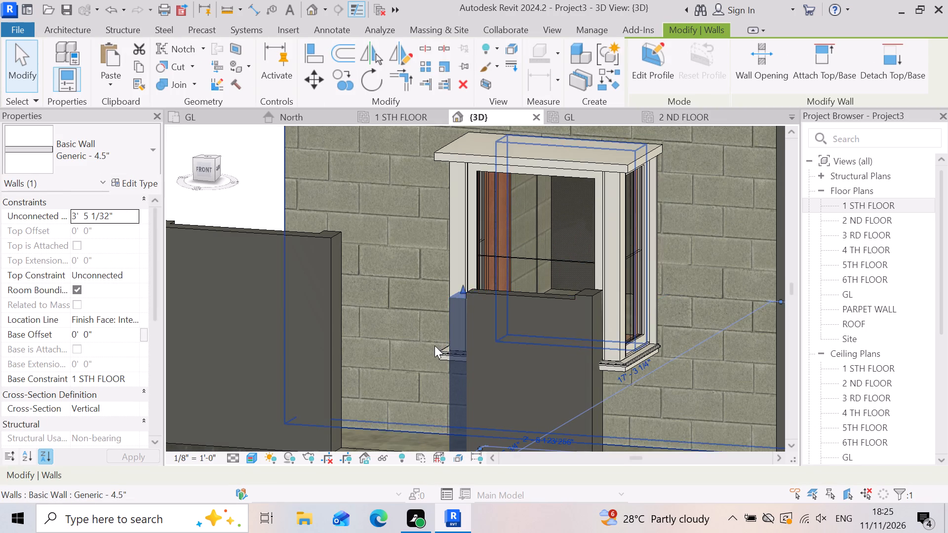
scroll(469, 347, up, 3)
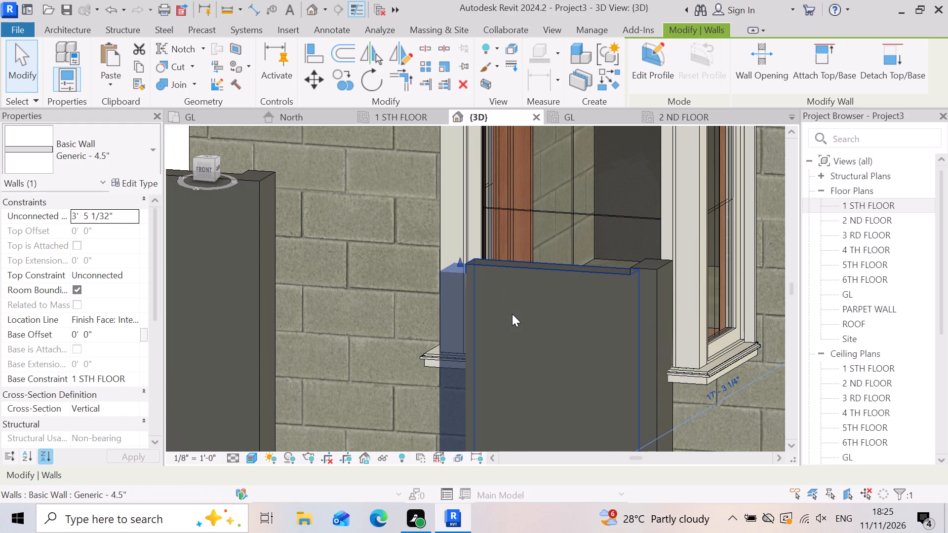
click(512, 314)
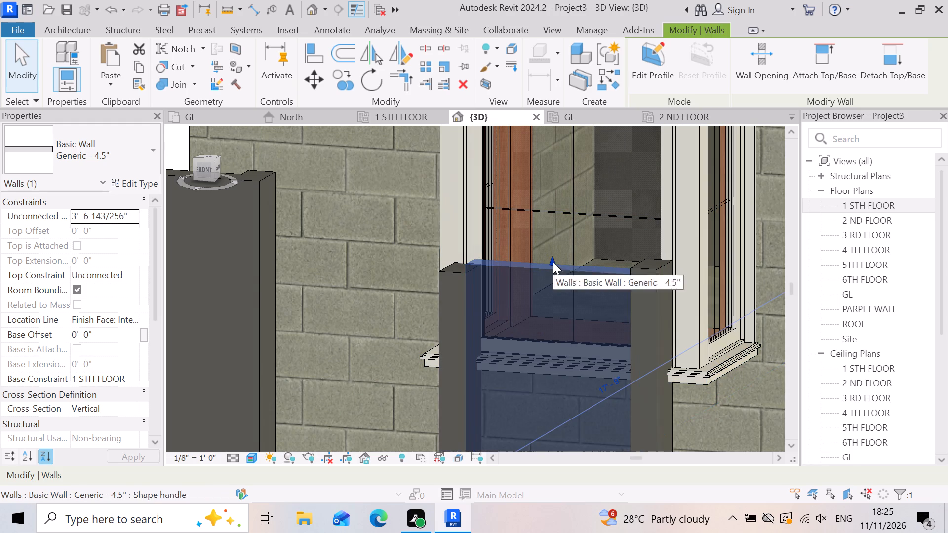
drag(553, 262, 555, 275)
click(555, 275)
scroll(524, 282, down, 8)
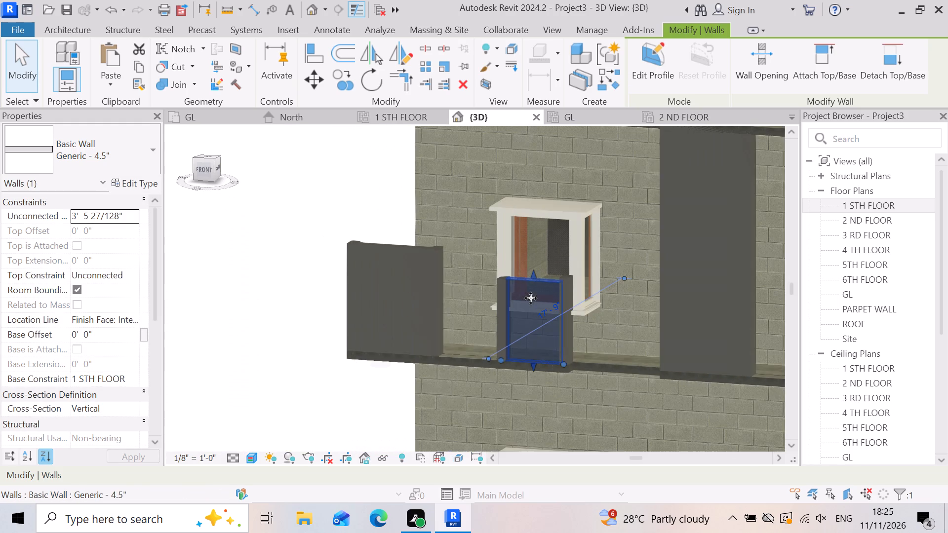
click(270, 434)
Raise the top of the bay-window projection's front wall to a height of about 4' 6 5/8".
scroll(571, 290, up, 3)
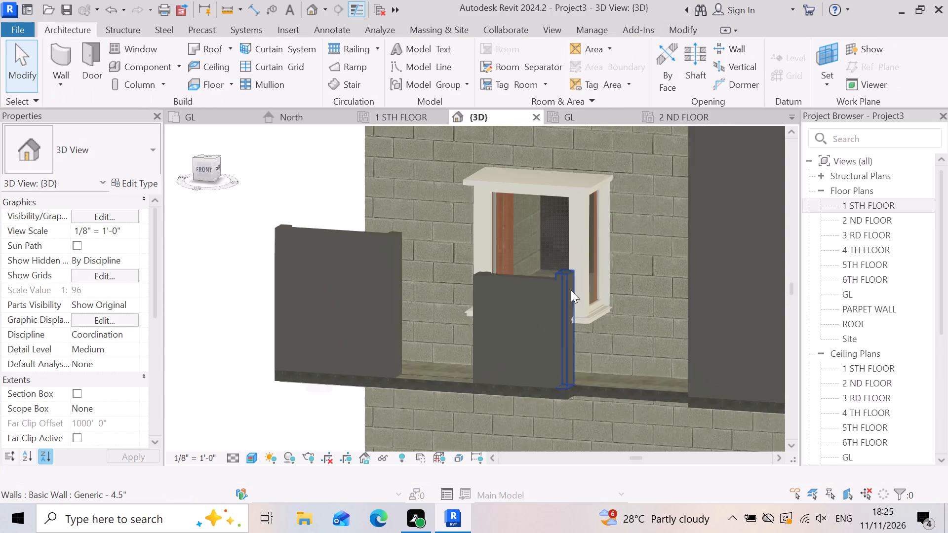
click(502, 329)
scroll(547, 295, up, 3)
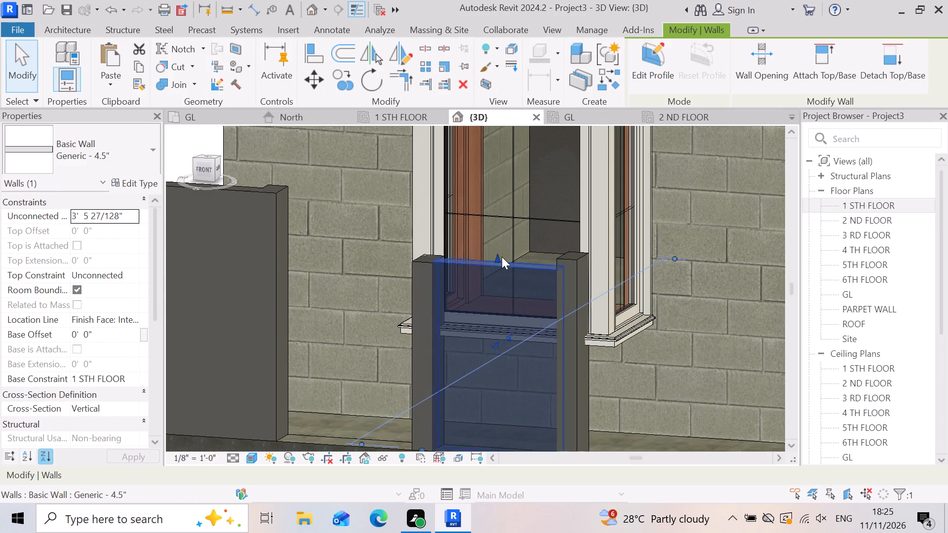
drag(502, 256, 513, 202)
key(Escape)
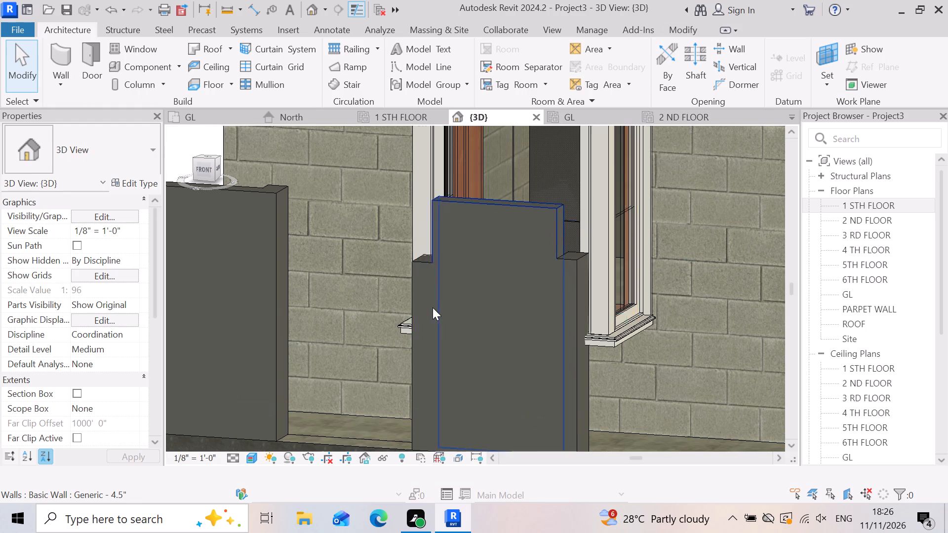
Raise both return walls of the bay-window projection to the top of its front wall, about 4' 6 5/8" high.
click(422, 309)
drag(428, 250, 428, 250)
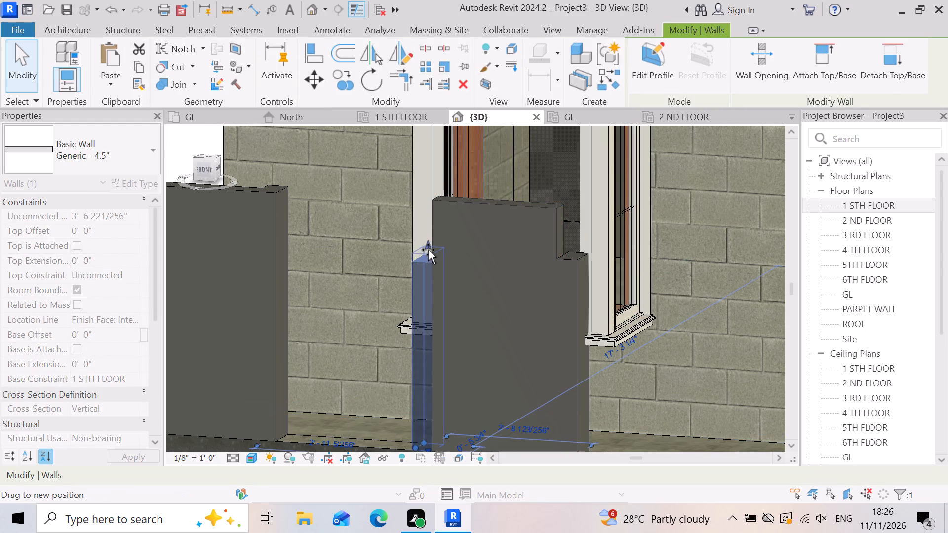
drag(428, 250, 438, 205)
click(438, 205)
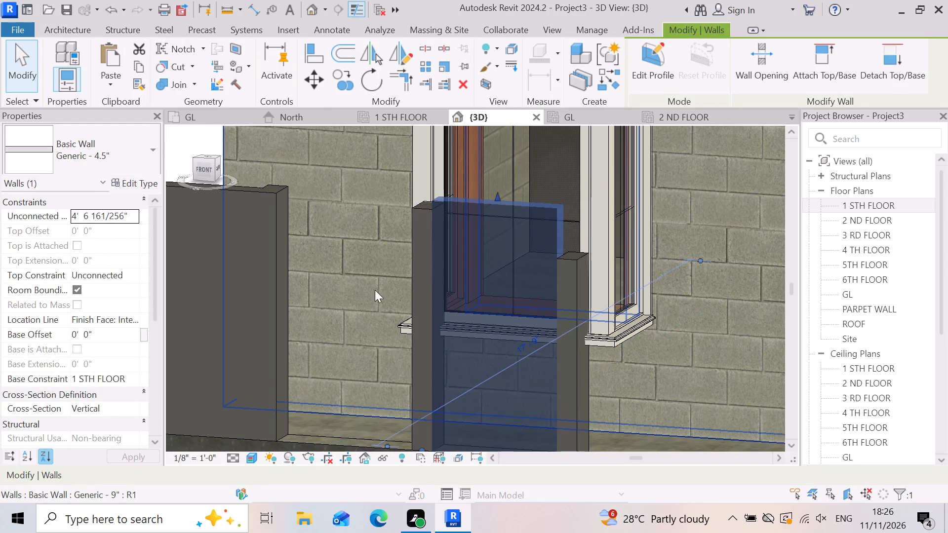
scroll(387, 281, down, 4)
click(504, 335)
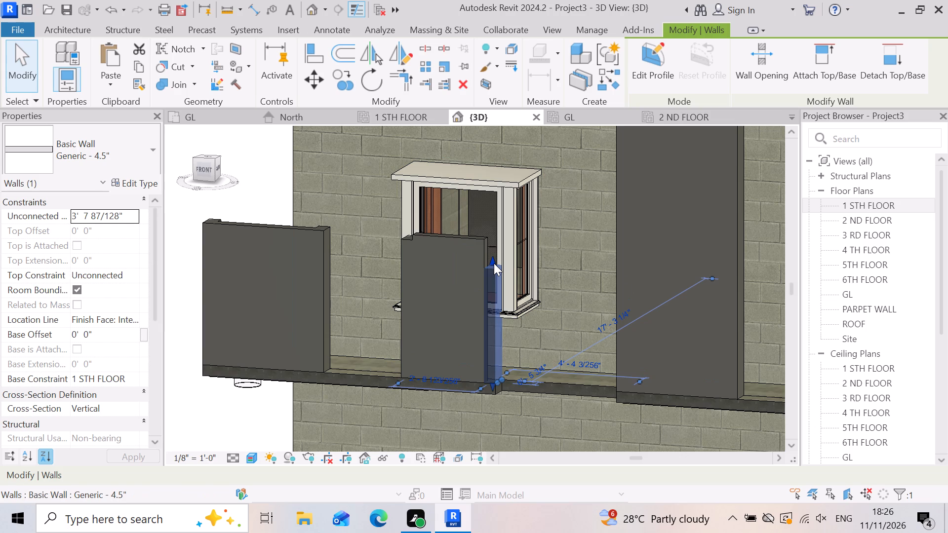
drag(494, 263, 494, 238)
click(494, 238)
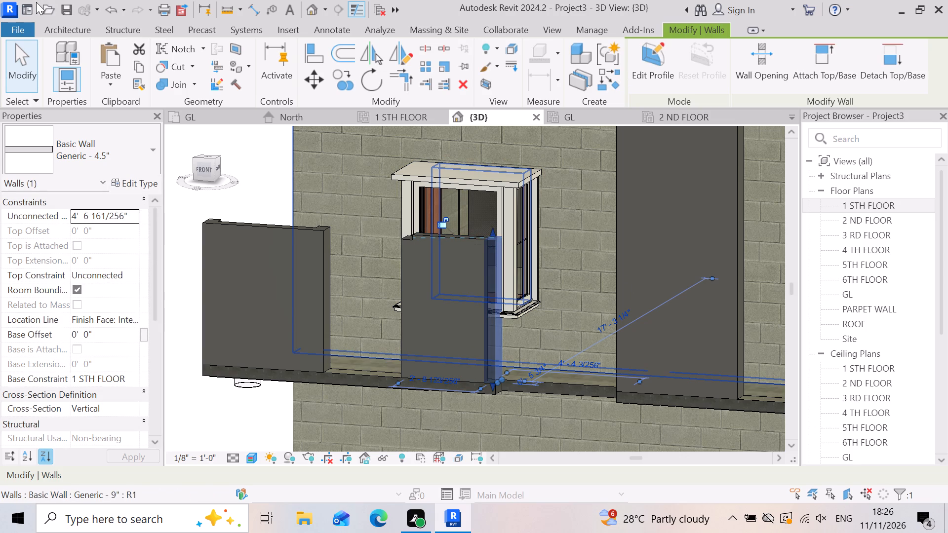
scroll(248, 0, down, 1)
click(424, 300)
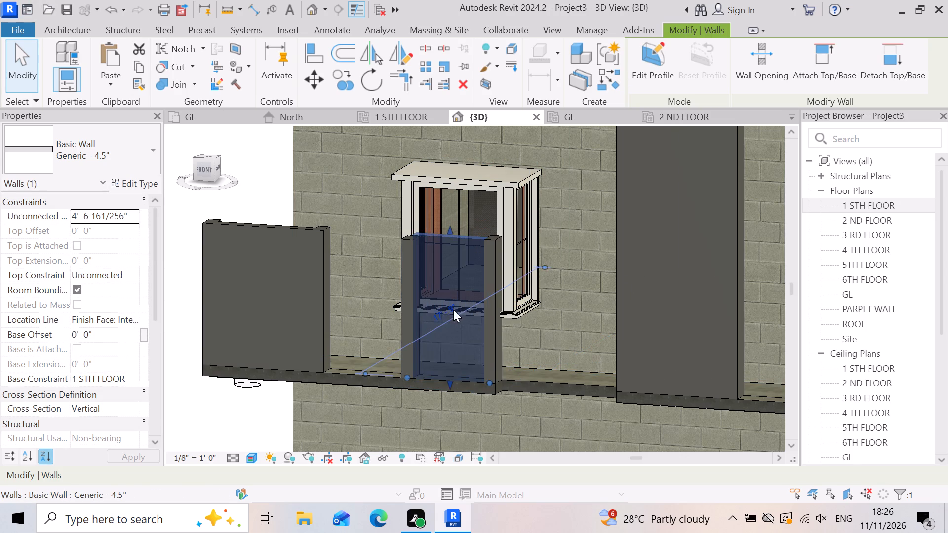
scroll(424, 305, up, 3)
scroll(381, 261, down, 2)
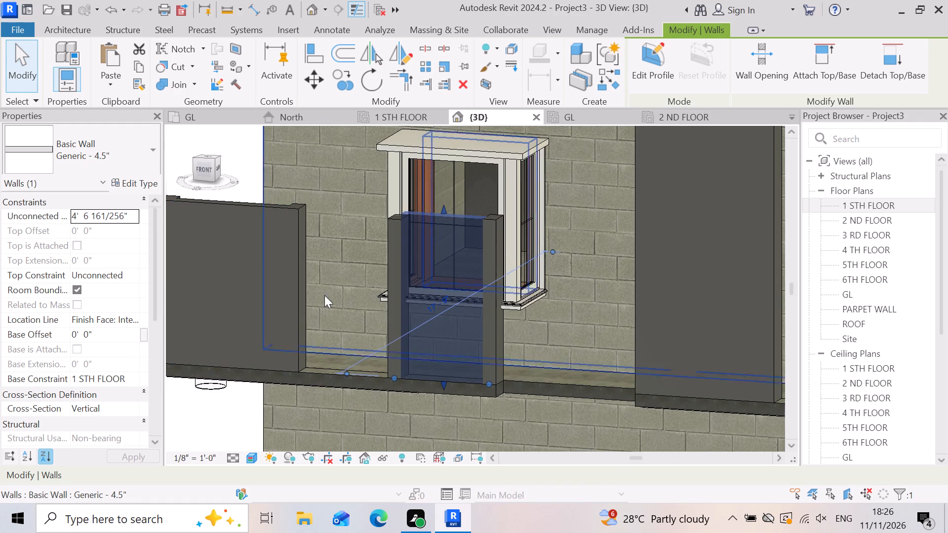
Raise the top of the bay-window projection's left return wall slightly, to a height of about 4' 6 1/8".
scroll(507, 289, down, 6)
click(229, 352)
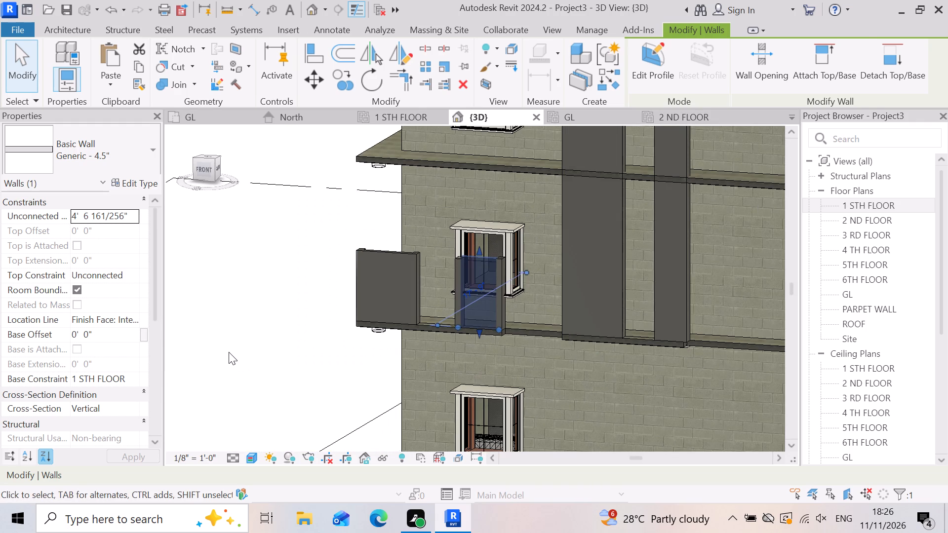
scroll(475, 289, up, 4)
scroll(316, 240, up, 1)
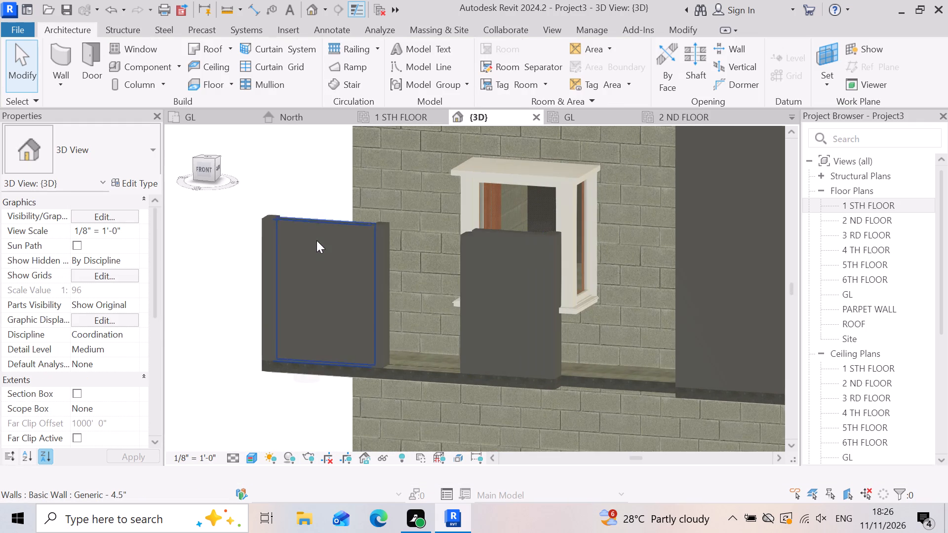
scroll(504, 242, up, 5)
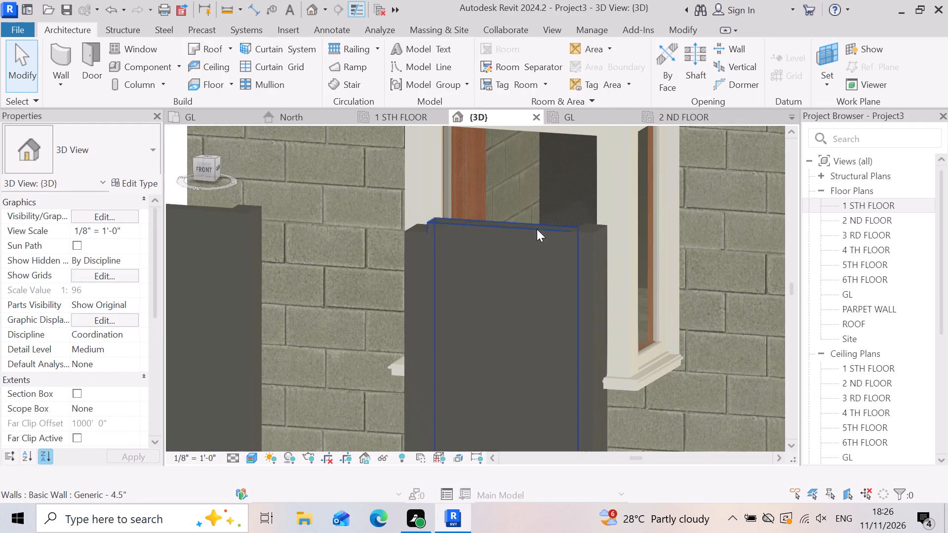
scroll(439, 236, up, 4)
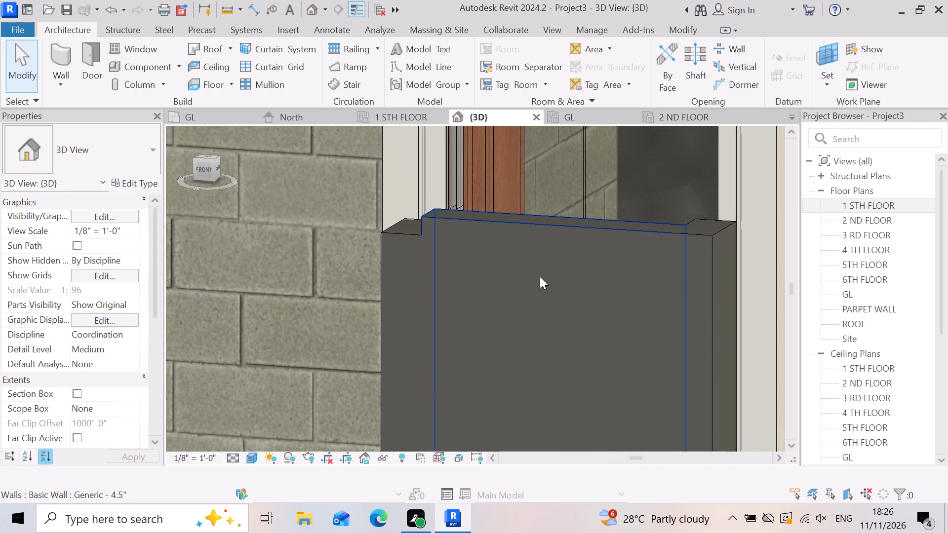
scroll(659, 274, down, 2)
scroll(549, 273, up, 4)
click(444, 243)
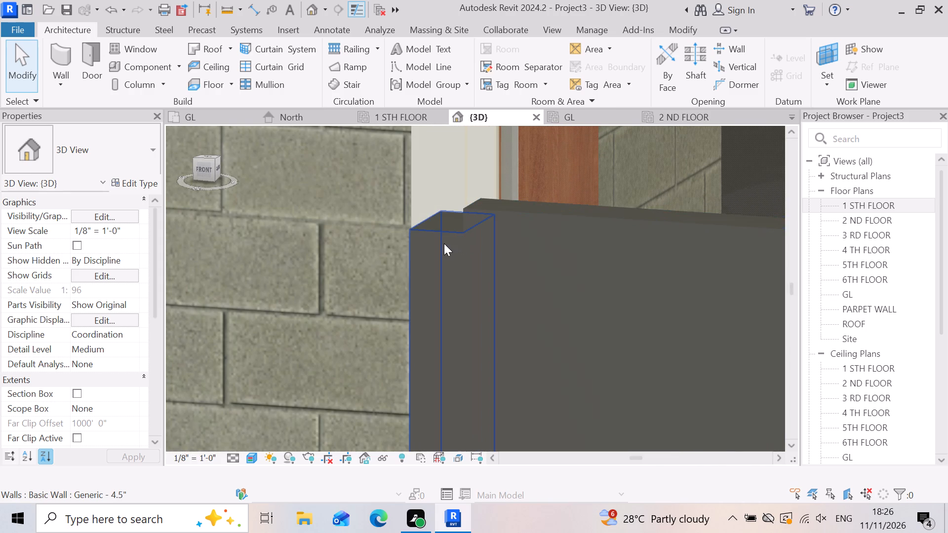
drag(450, 217, 450, 204)
click(450, 204)
scroll(424, 237, down, 10)
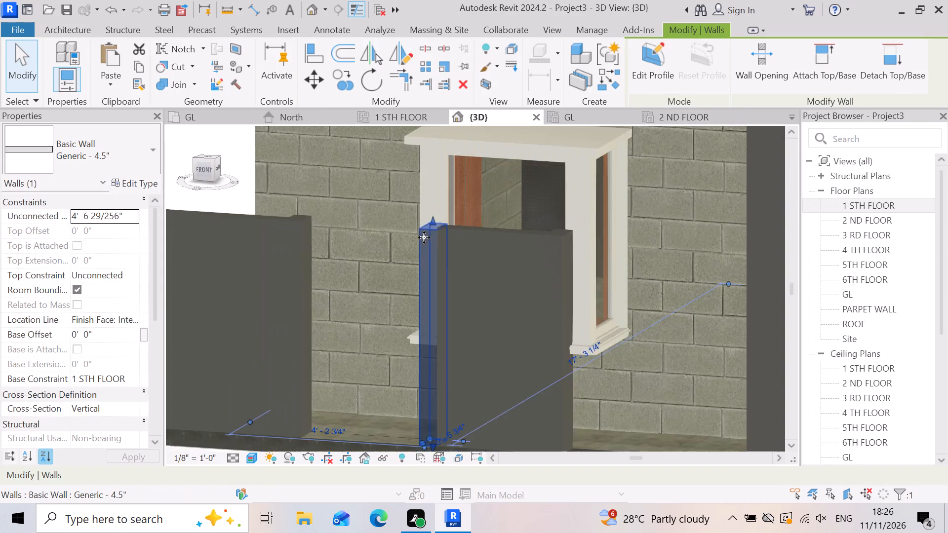
scroll(424, 237, down, 5)
click(189, 388)
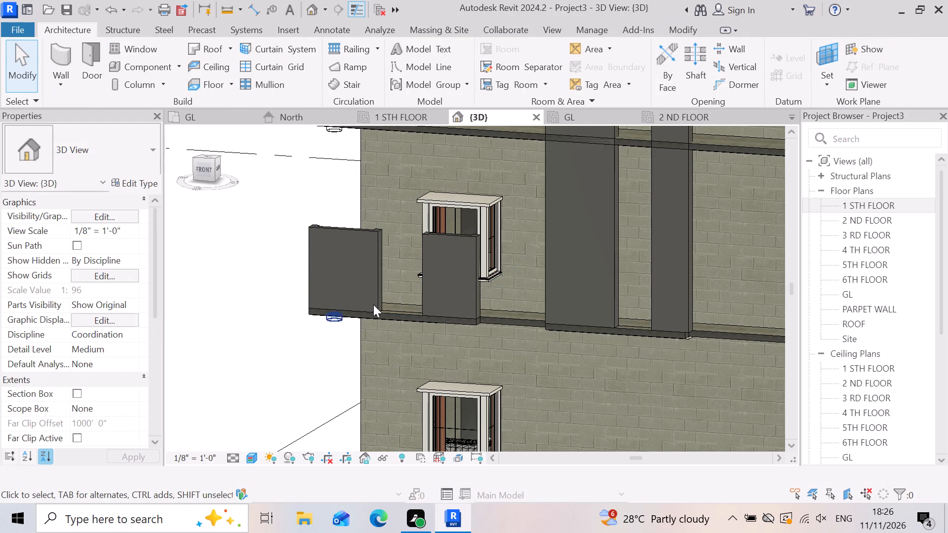
Constrain the tops of the front and both return walls of the tall projection beside the bay window to level 2 ND FLOOR.
scroll(445, 261, up, 6)
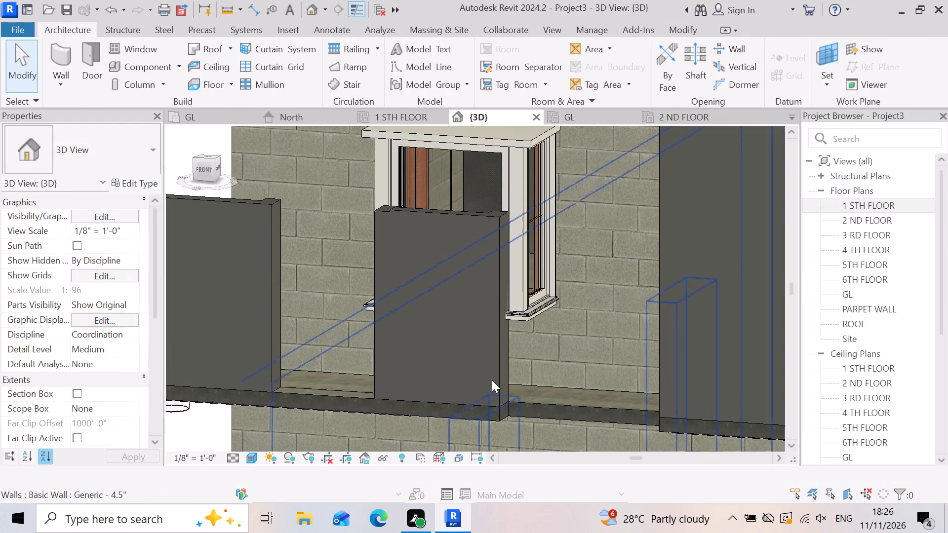
scroll(203, 312, down, 4)
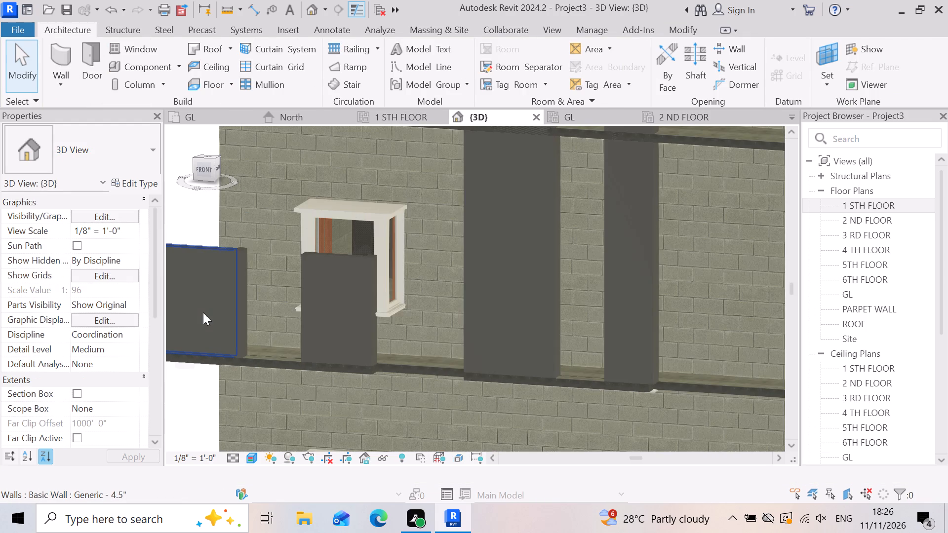
scroll(337, 359, up, 3)
scroll(258, 361, down, 3)
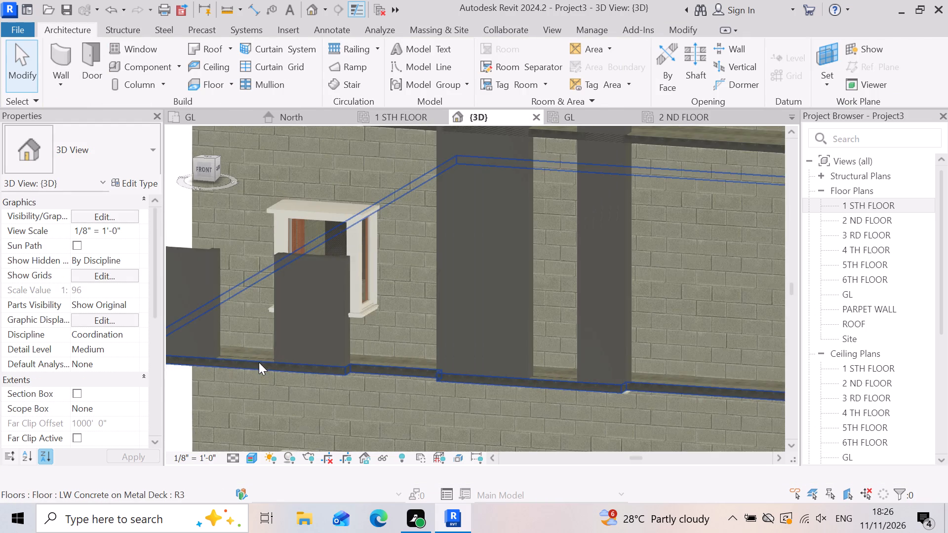
scroll(259, 362, down, 5)
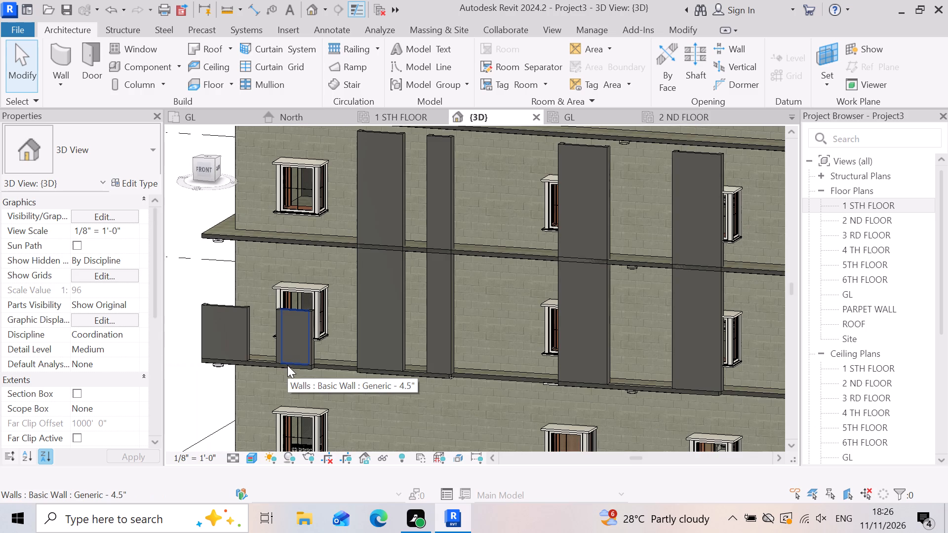
scroll(308, 350, up, 1)
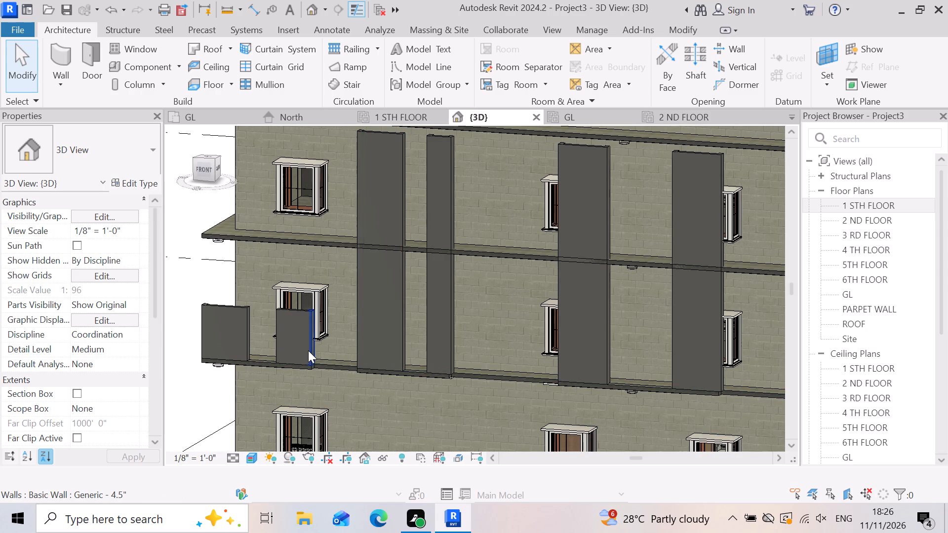
scroll(308, 350, up, 2)
click(426, 339)
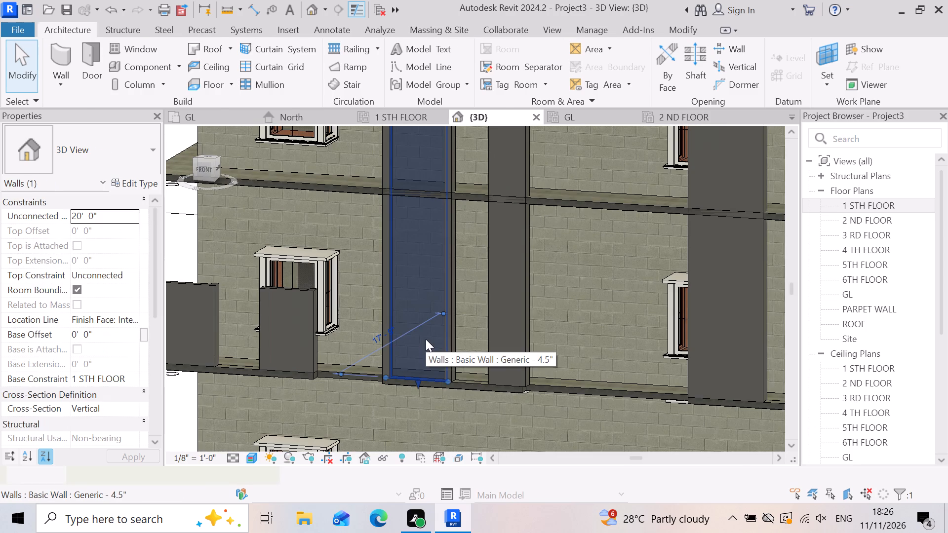
scroll(426, 344, up, 5)
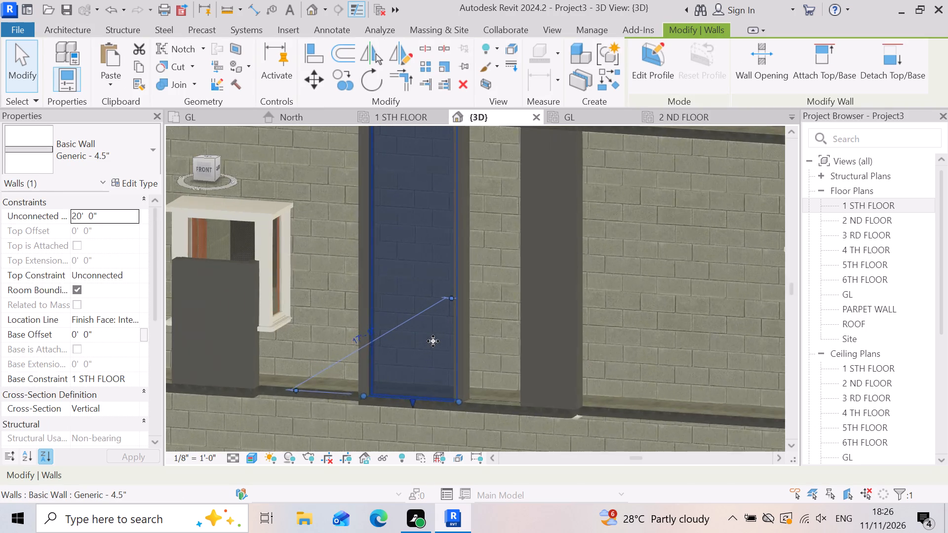
ctrl+click(483, 346)
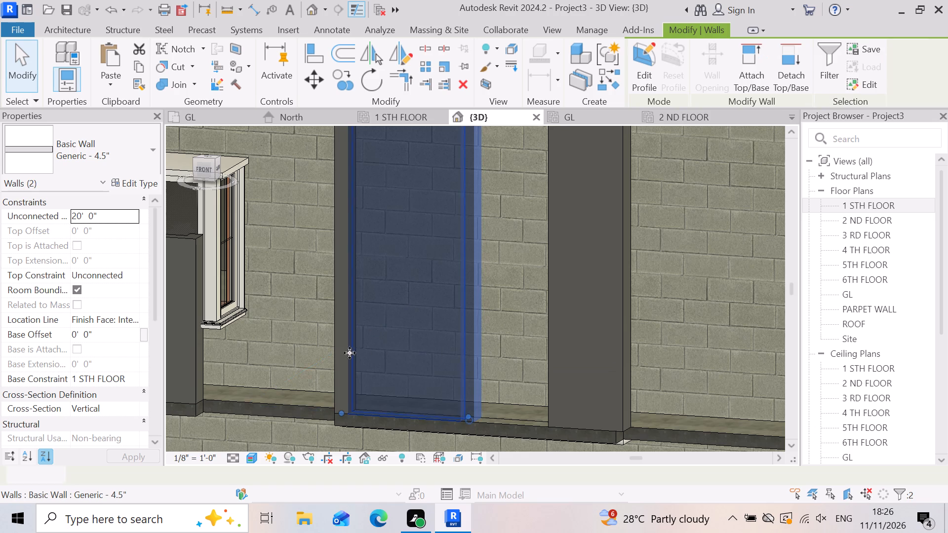
ctrl+click(340, 353)
scroll(328, 352, down, 6)
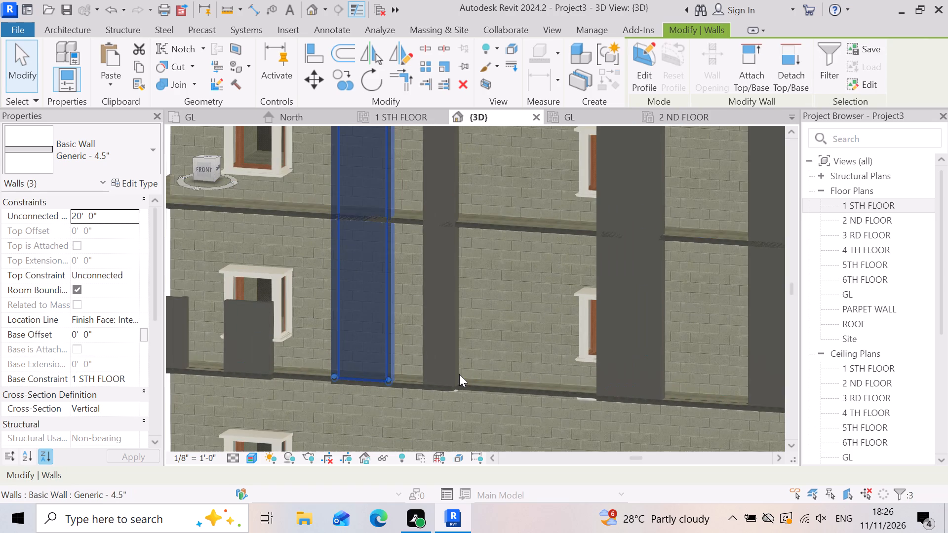
scroll(505, 402, down, 4)
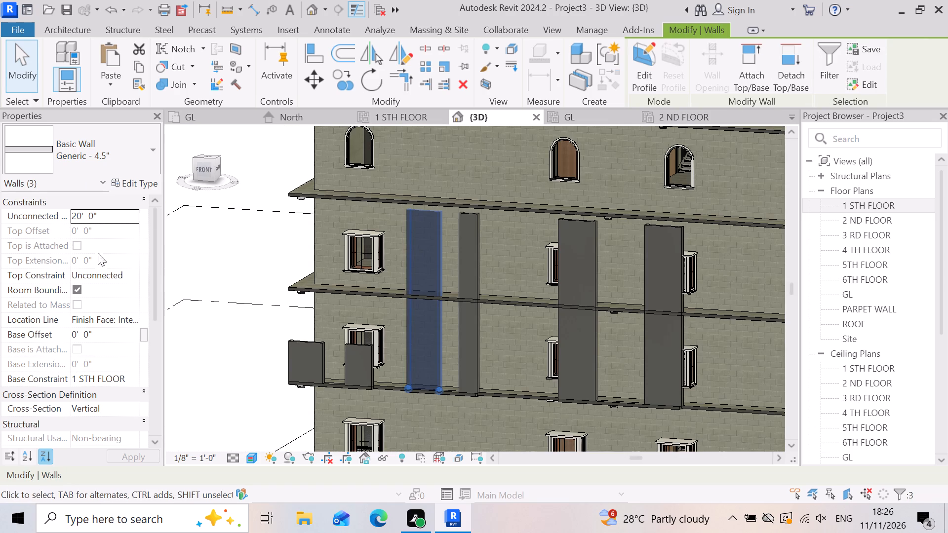
click(132, 266)
click(138, 279)
click(139, 314)
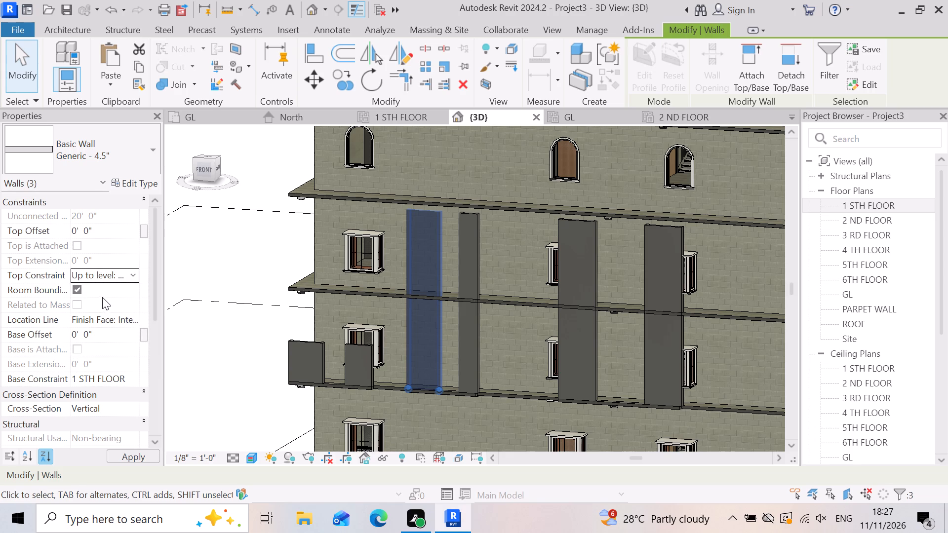
click(131, 270)
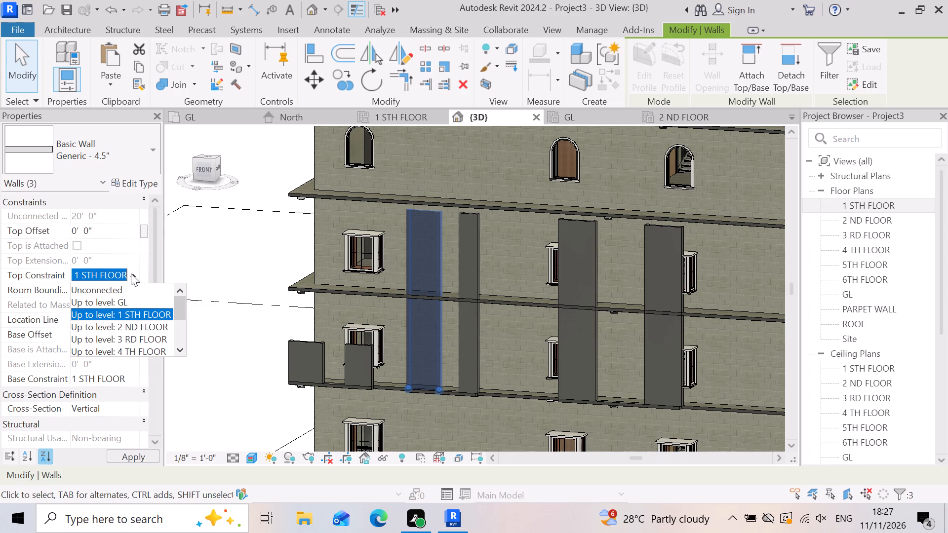
click(127, 320)
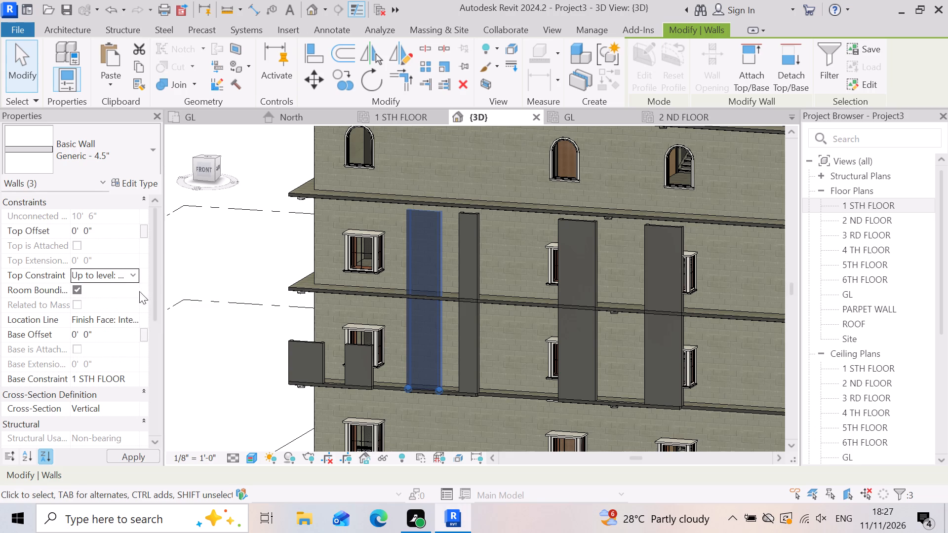
Set the top offset of that projection's three walls to -6".
click(102, 227)
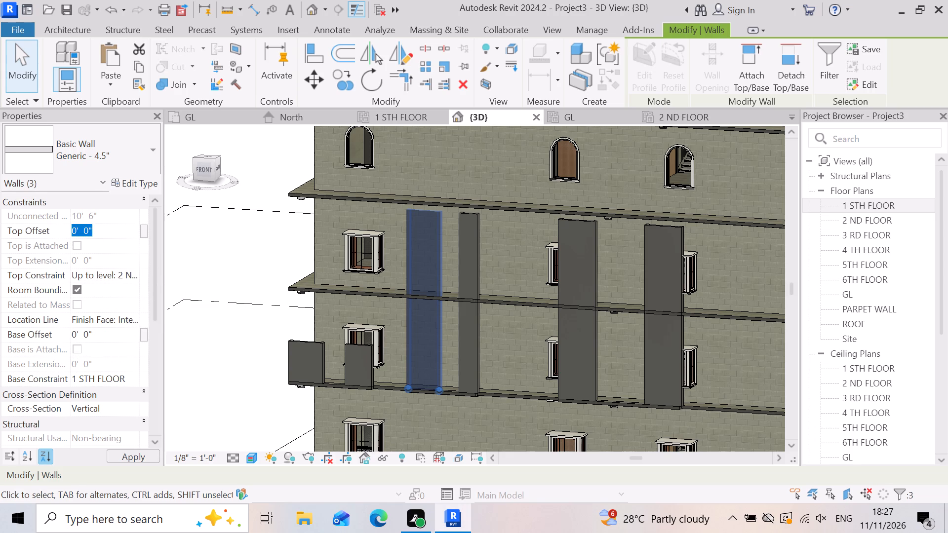
text(-6)
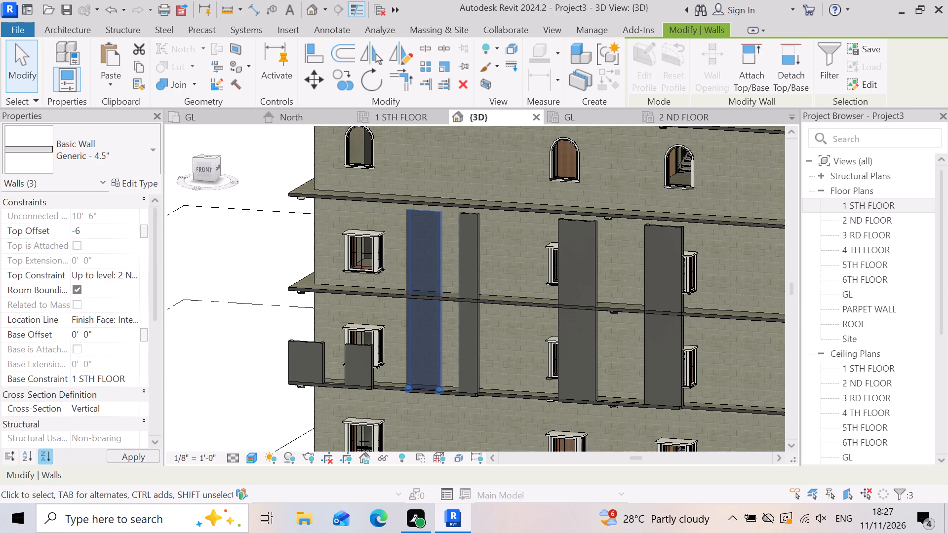
key(shift+quotedbl)
key(Return)
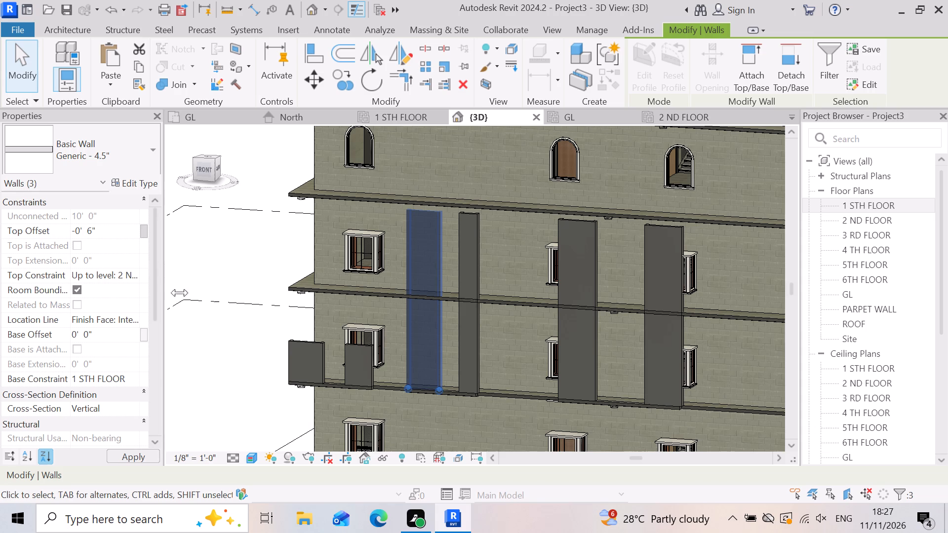
click(206, 362)
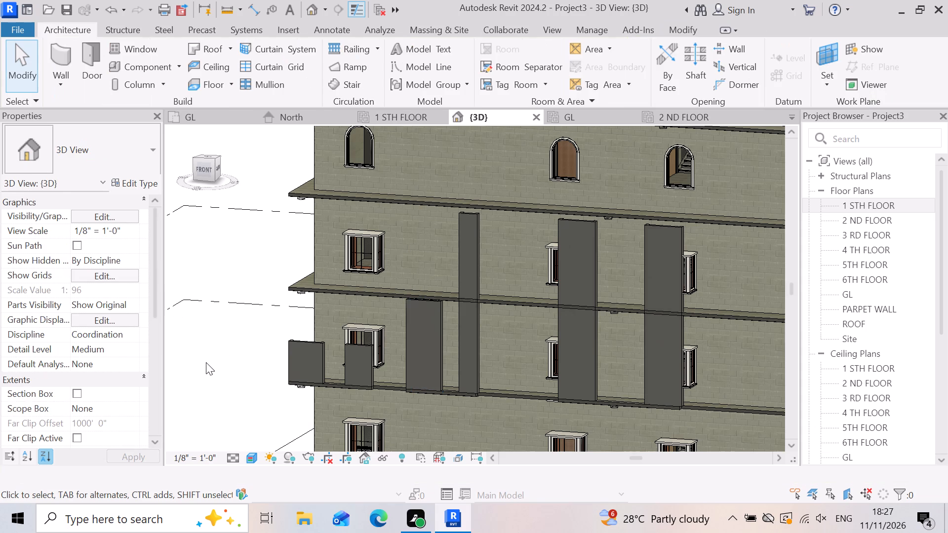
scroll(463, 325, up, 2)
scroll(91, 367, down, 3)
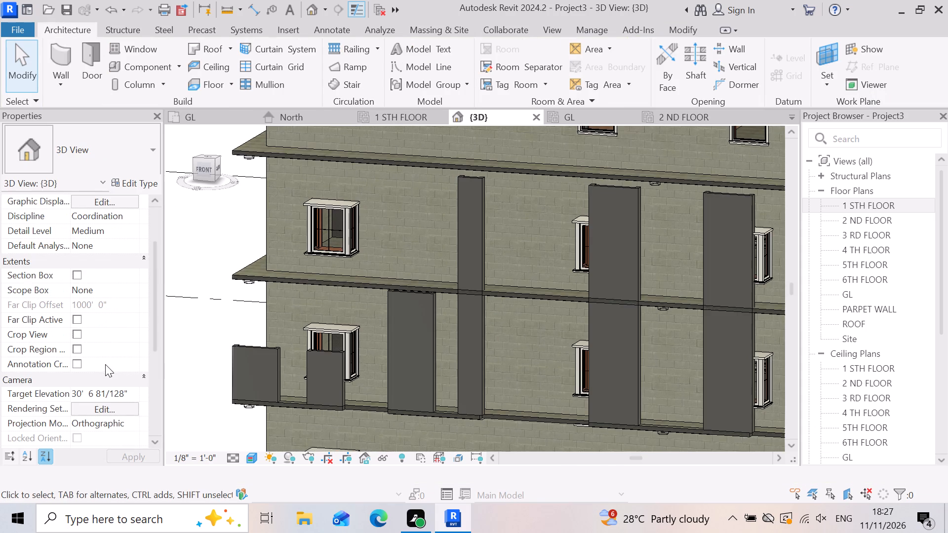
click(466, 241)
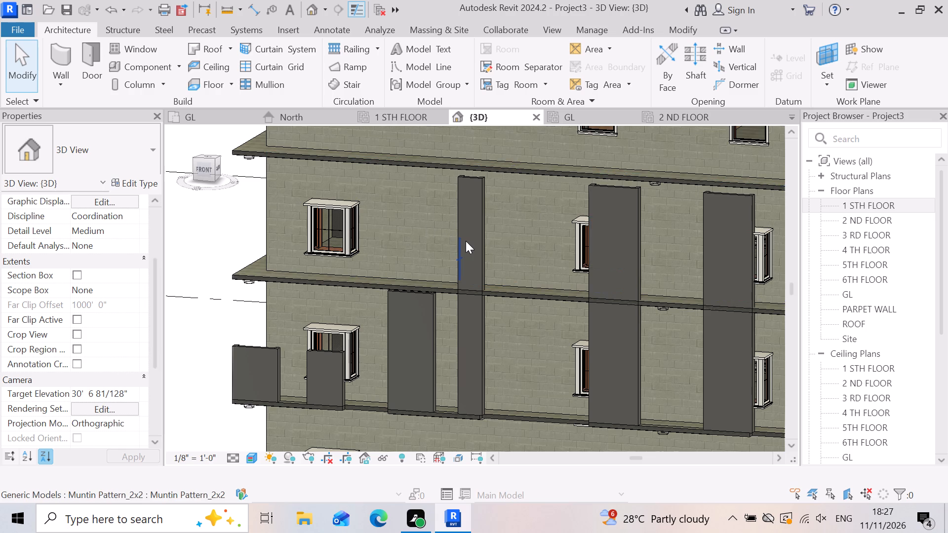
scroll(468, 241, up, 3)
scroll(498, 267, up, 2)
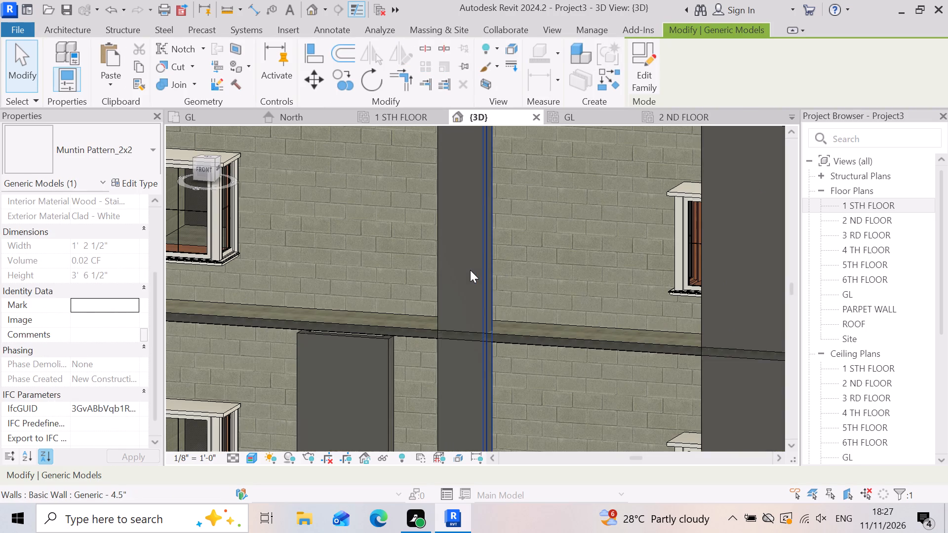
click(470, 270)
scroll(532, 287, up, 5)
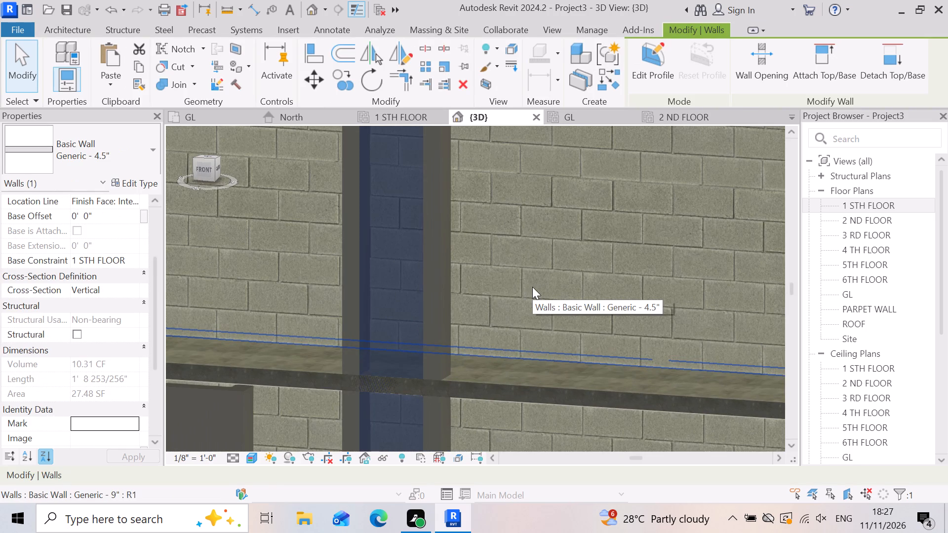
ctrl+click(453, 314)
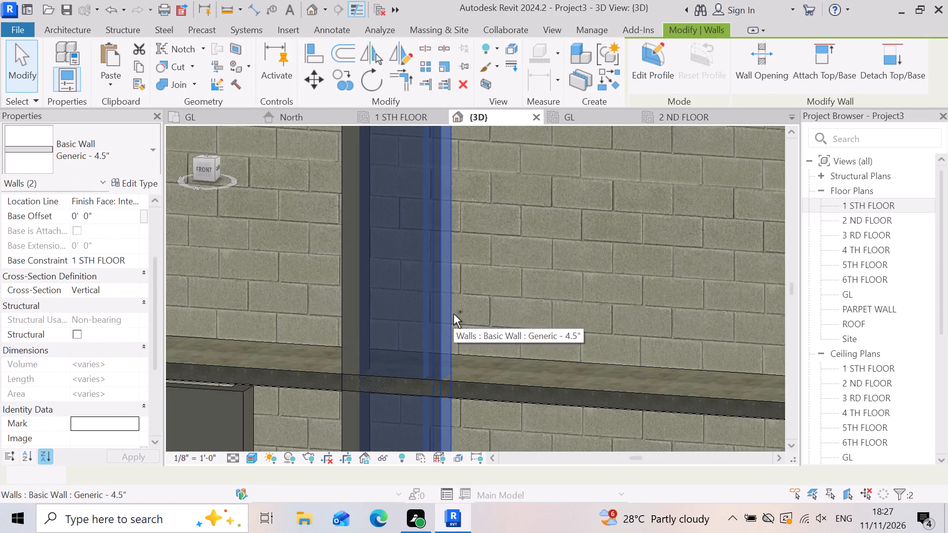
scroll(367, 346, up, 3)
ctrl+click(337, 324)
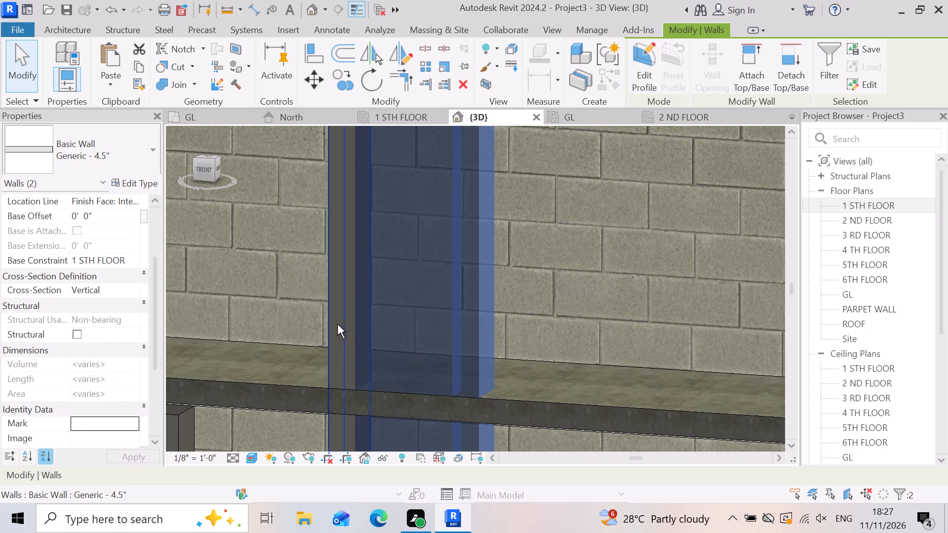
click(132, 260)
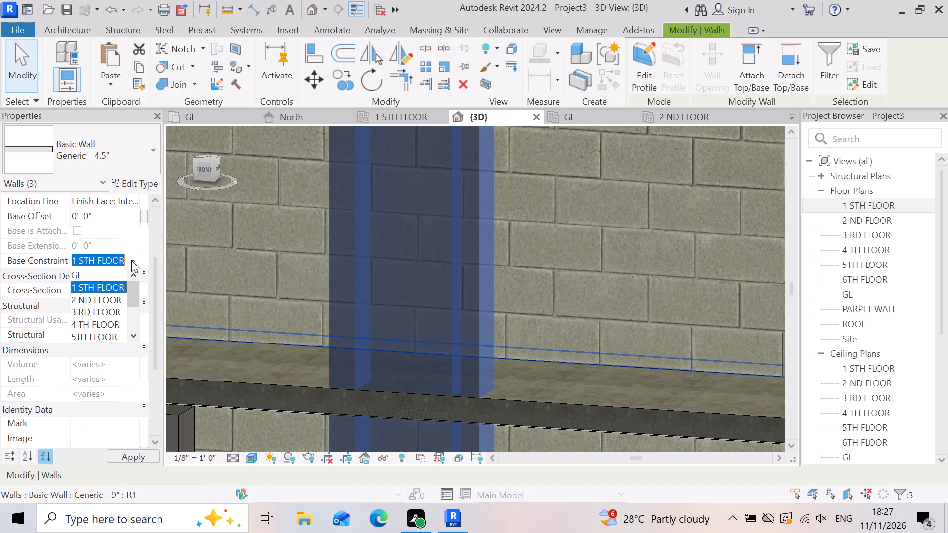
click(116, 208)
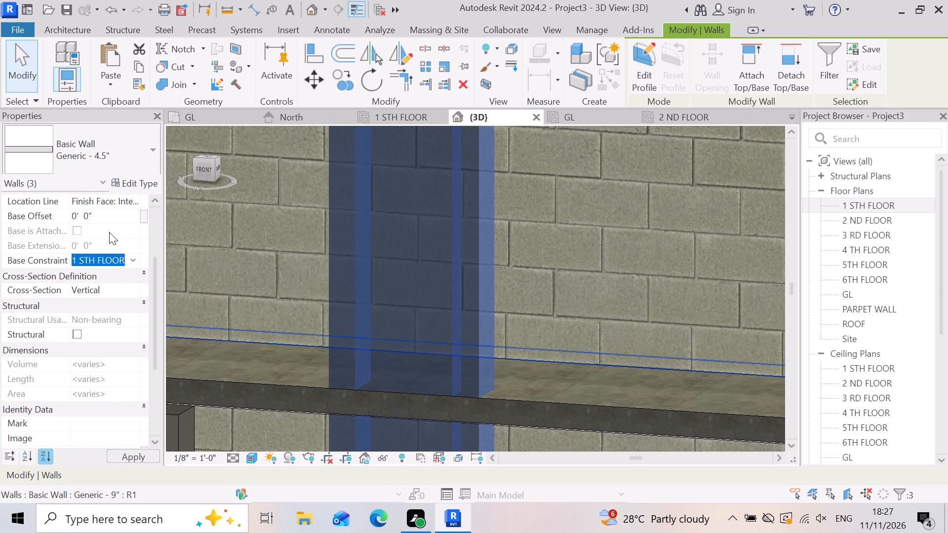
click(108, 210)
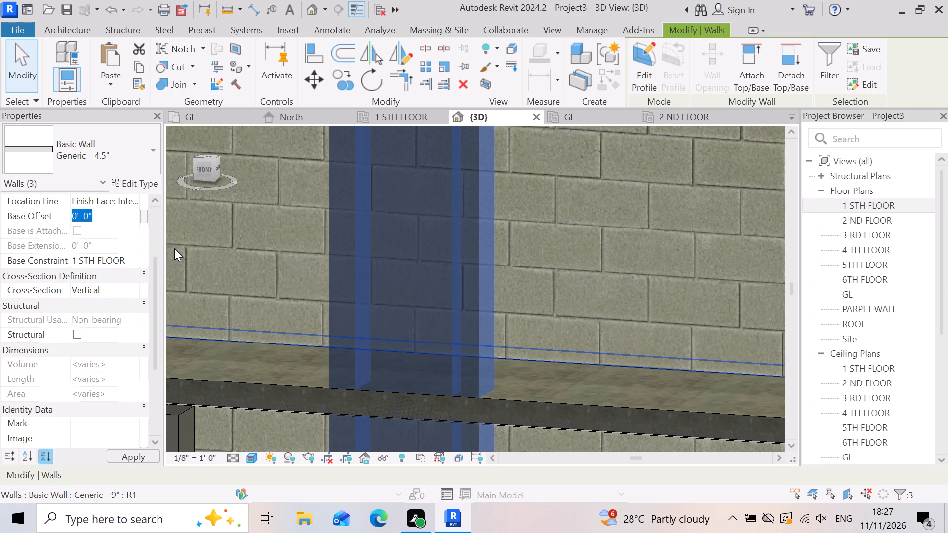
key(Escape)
Constrain the tops of the front and both return walls of the next narrow projection to level 2 ND FLOOR.
click(415, 263)
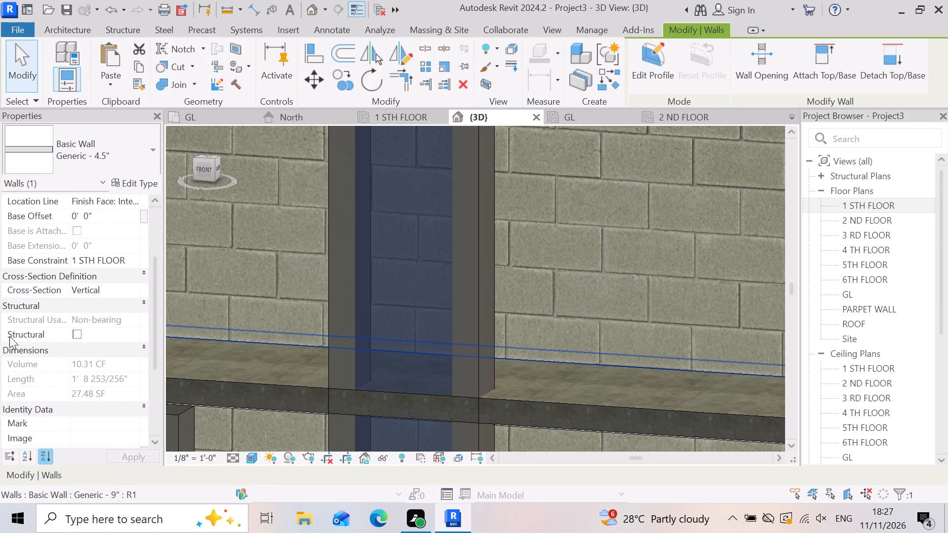
scroll(79, 371, up, 3)
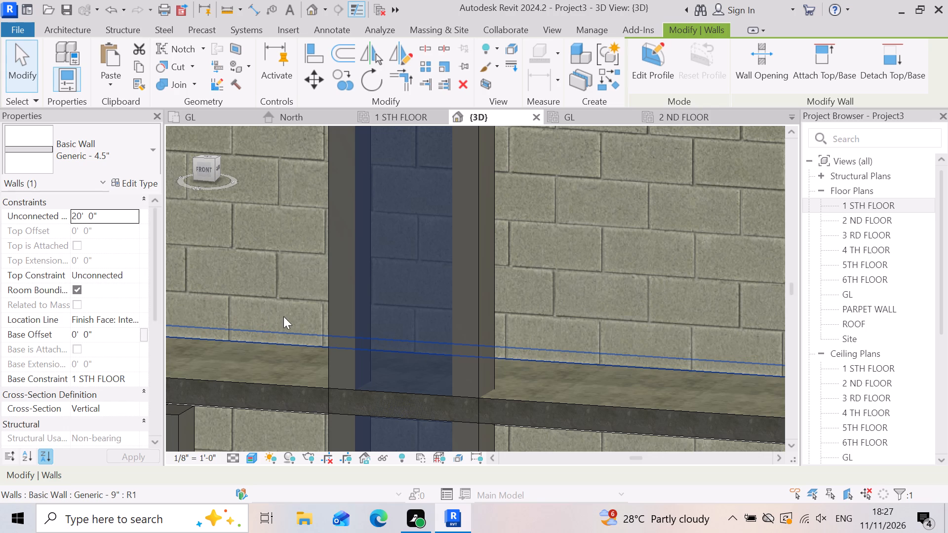
ctrl+click(342, 315)
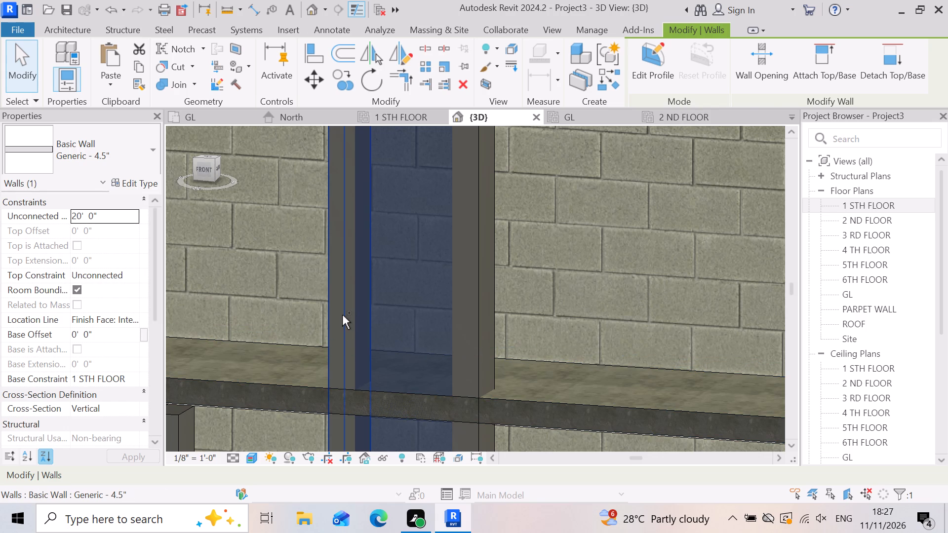
ctrl+click(483, 339)
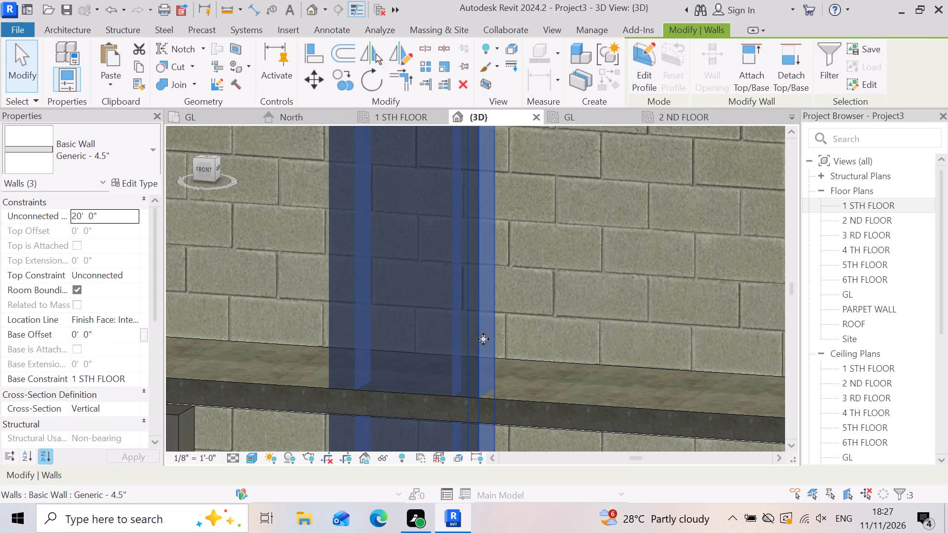
click(137, 275)
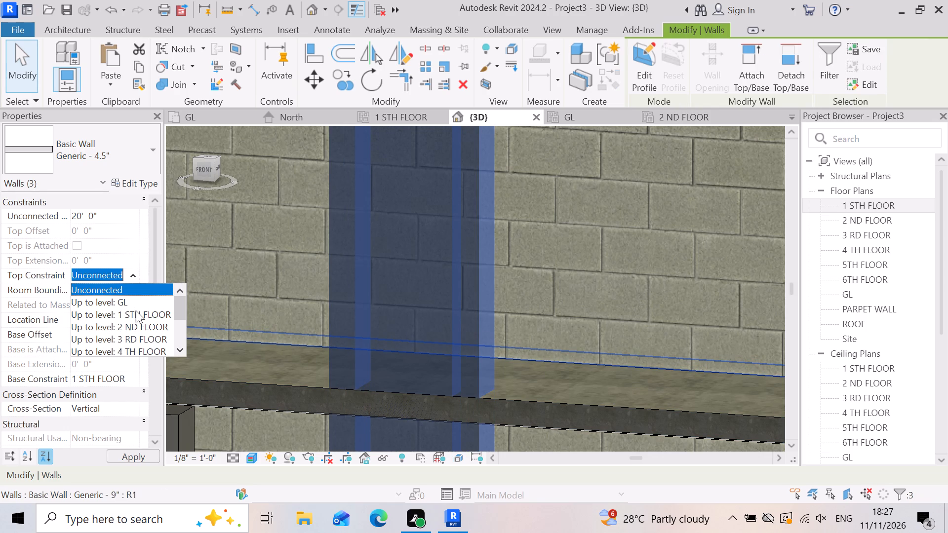
click(143, 328)
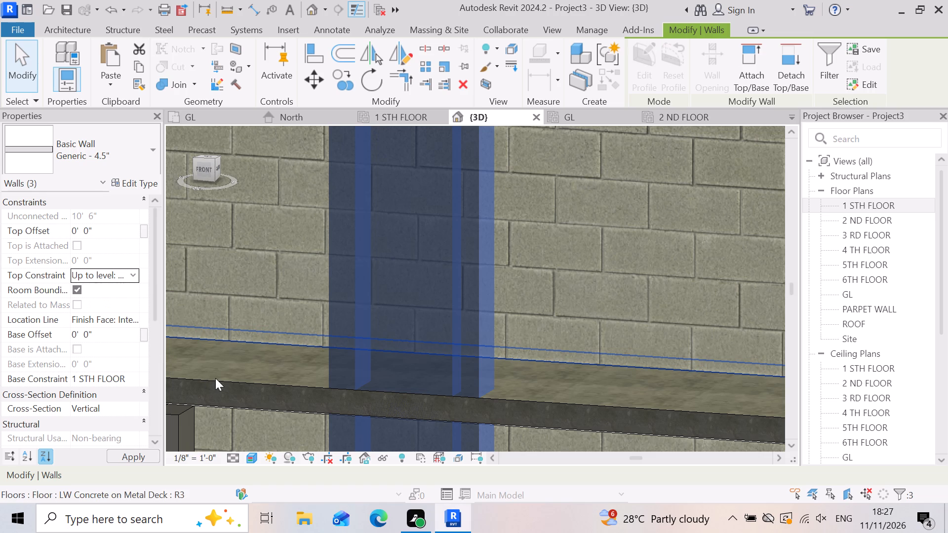
Set the top offset of the narrow projection's three walls to -6".
scroll(426, 315, down, 4)
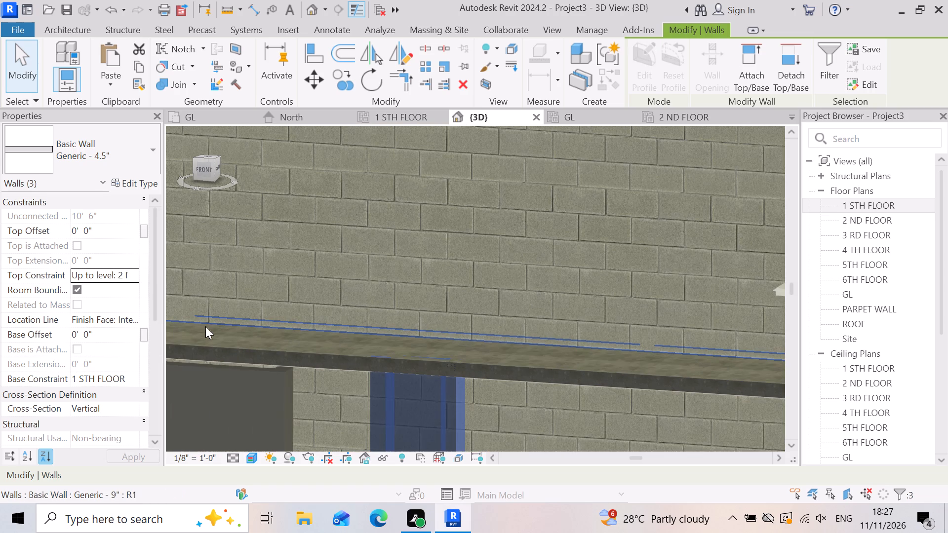
click(115, 234)
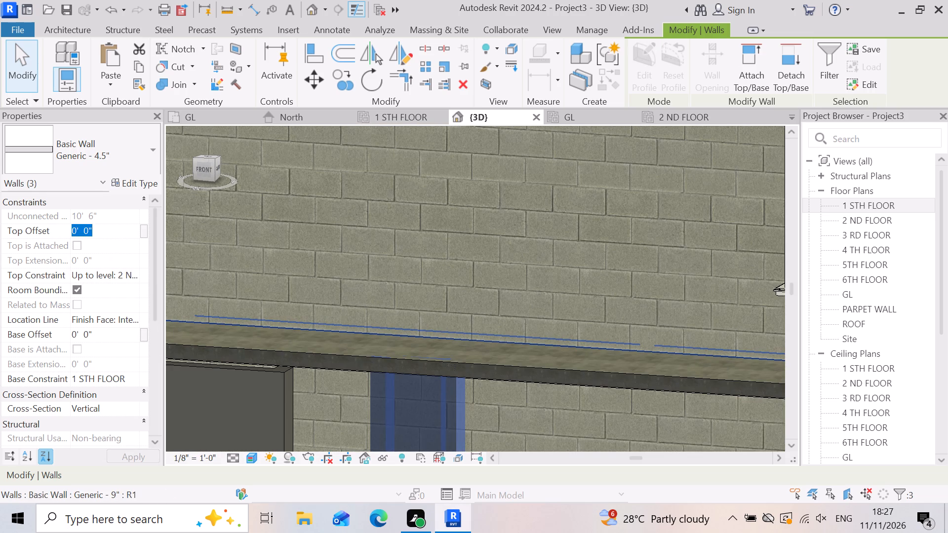
text(-6)
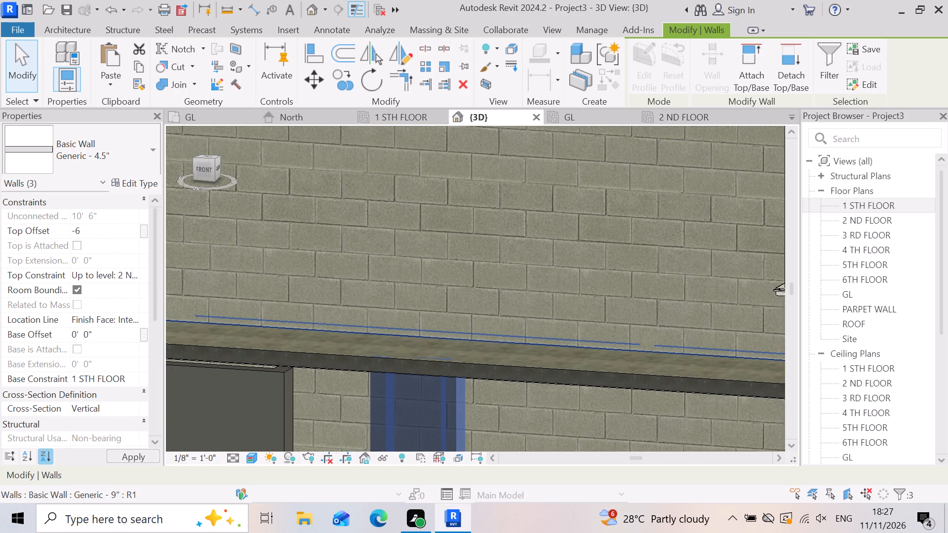
key(shift+quotedbl)
key(Return)
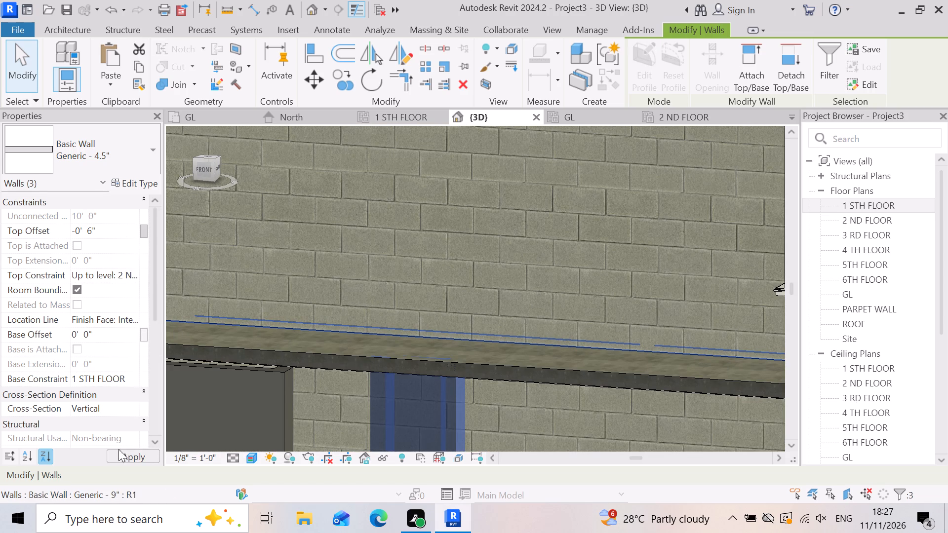
scroll(302, 314, down, 8)
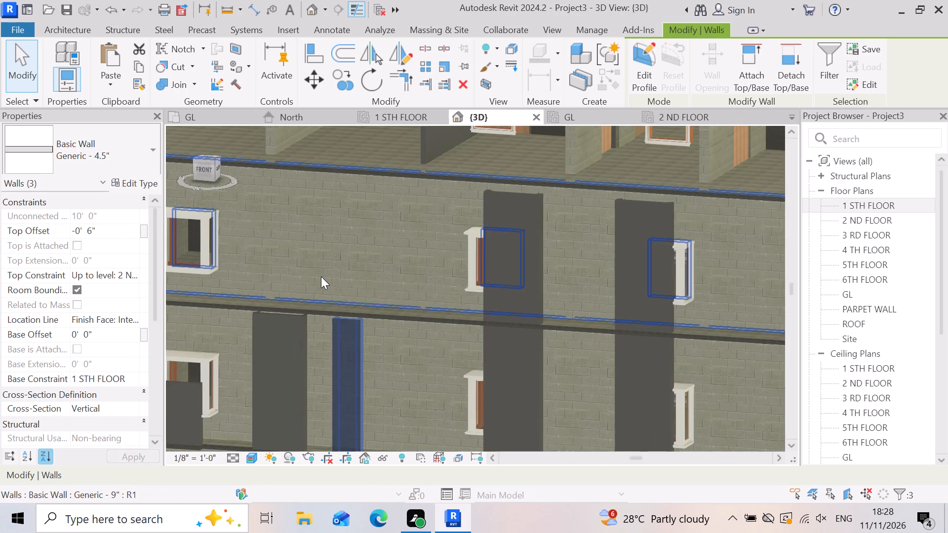
scroll(321, 276, down, 2)
key(Escape)
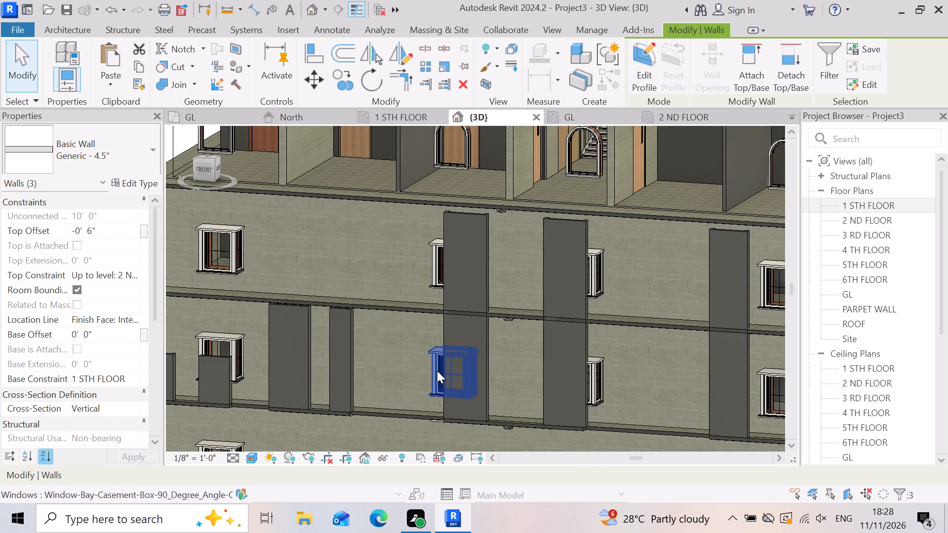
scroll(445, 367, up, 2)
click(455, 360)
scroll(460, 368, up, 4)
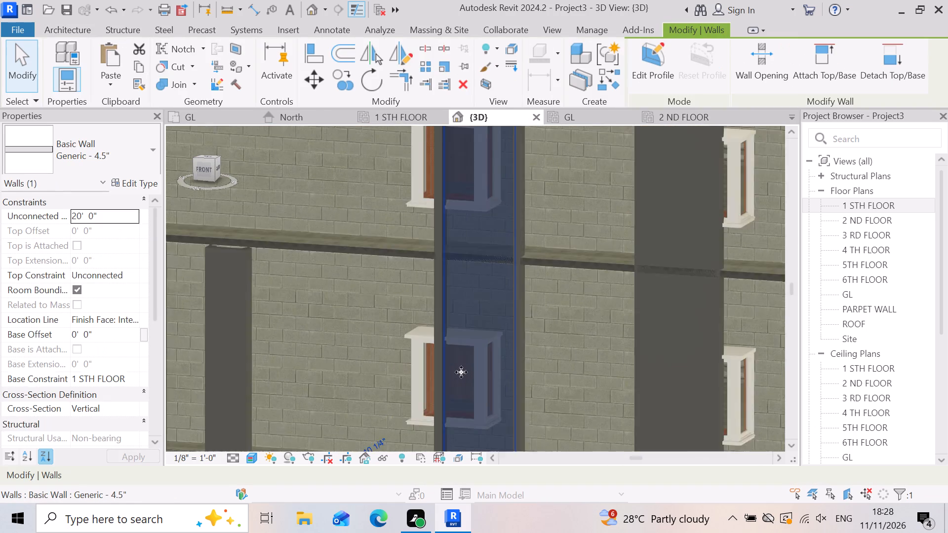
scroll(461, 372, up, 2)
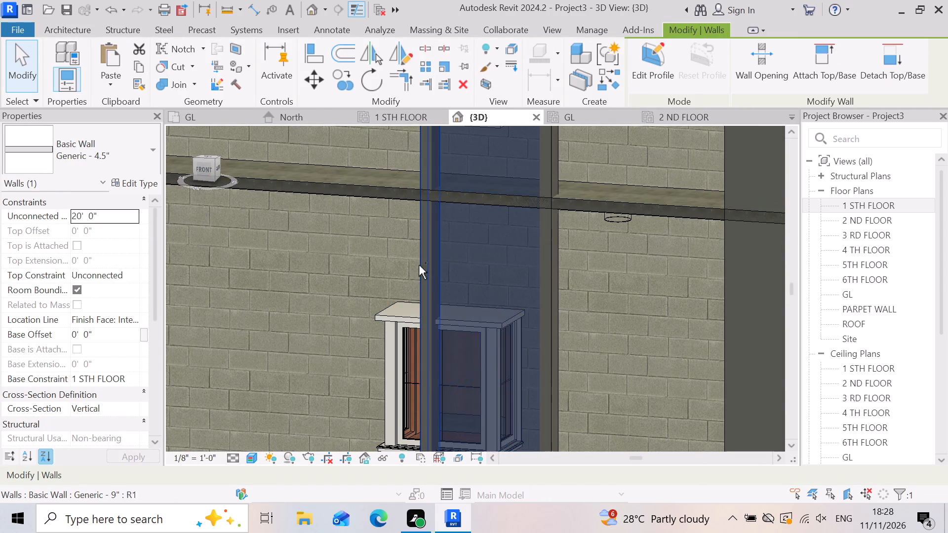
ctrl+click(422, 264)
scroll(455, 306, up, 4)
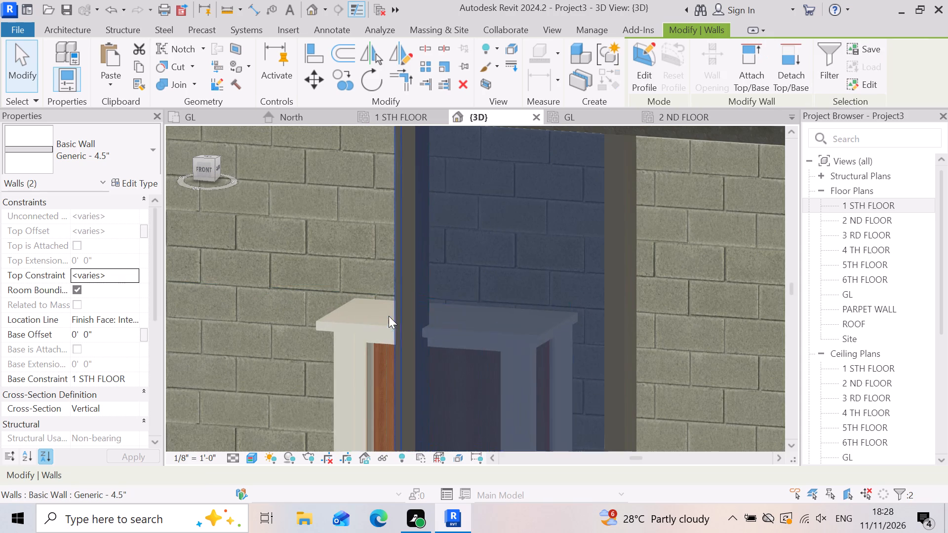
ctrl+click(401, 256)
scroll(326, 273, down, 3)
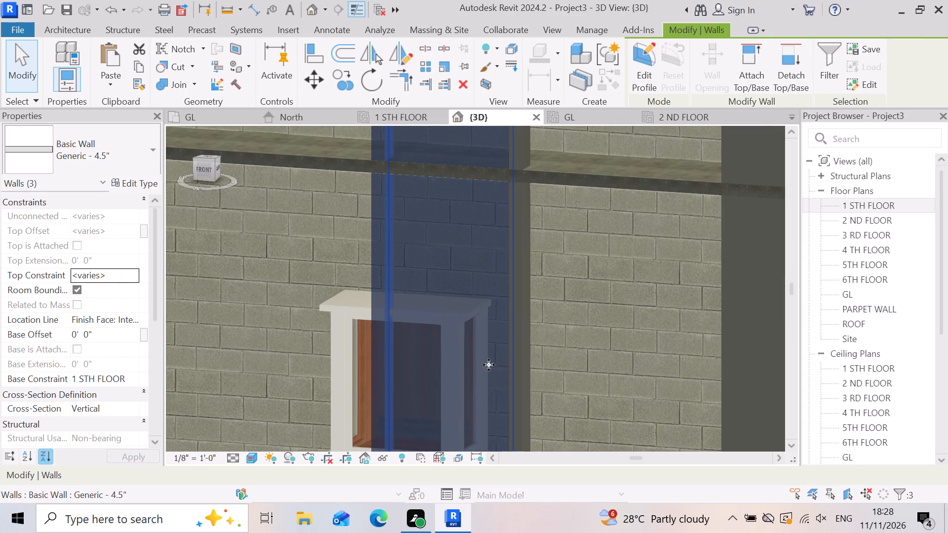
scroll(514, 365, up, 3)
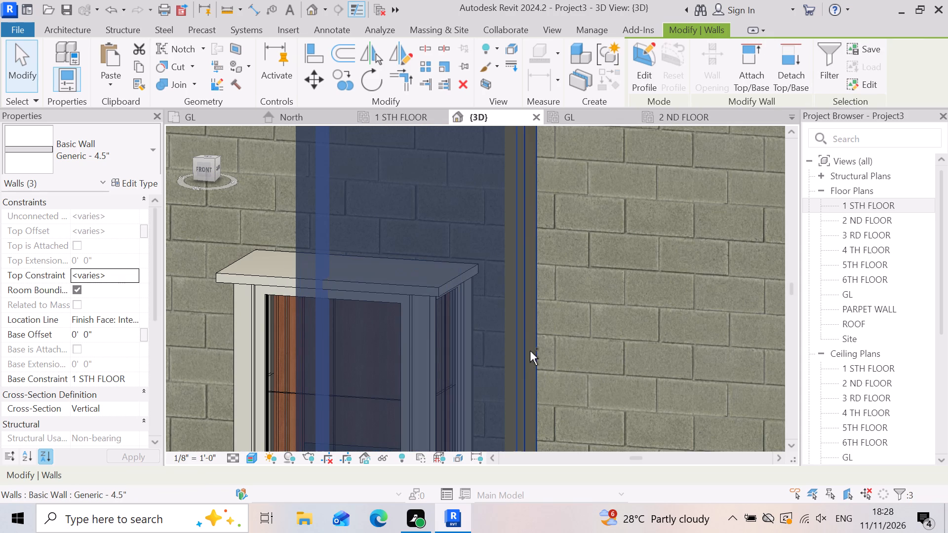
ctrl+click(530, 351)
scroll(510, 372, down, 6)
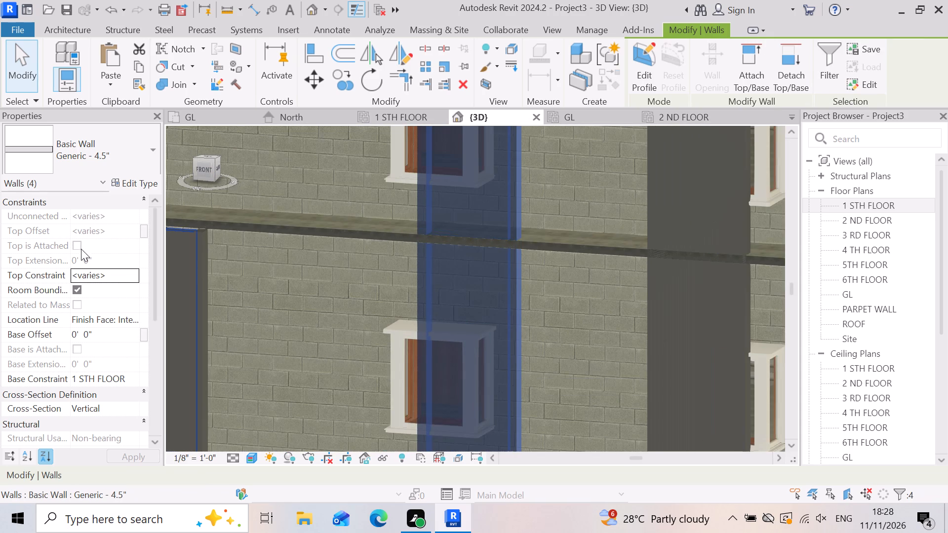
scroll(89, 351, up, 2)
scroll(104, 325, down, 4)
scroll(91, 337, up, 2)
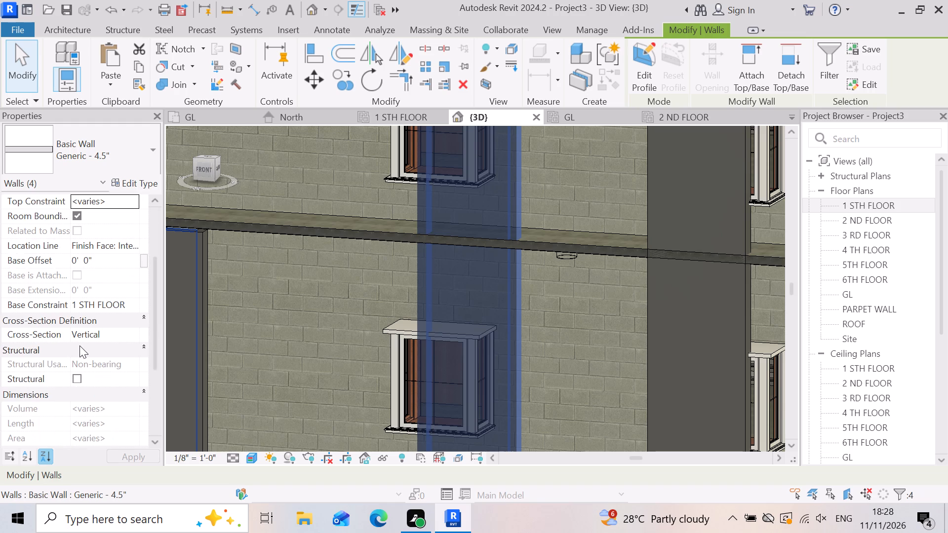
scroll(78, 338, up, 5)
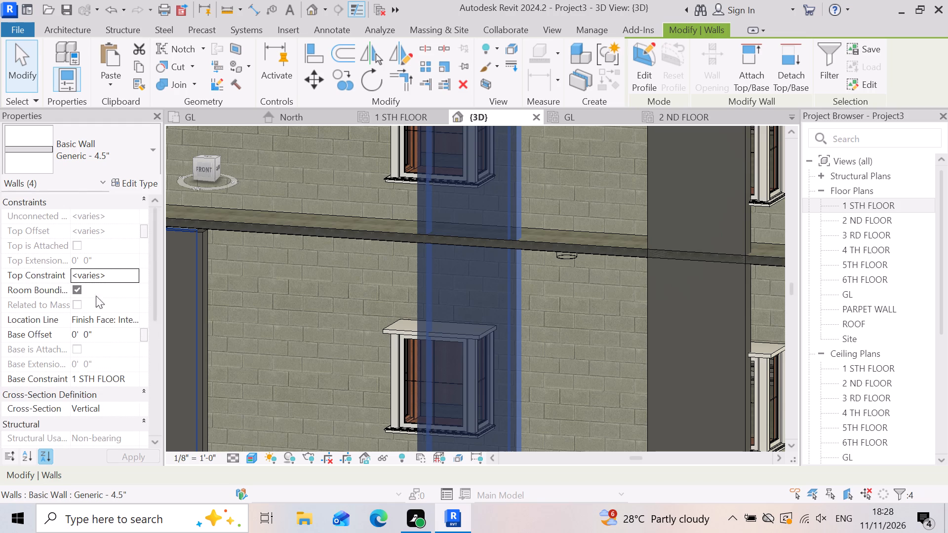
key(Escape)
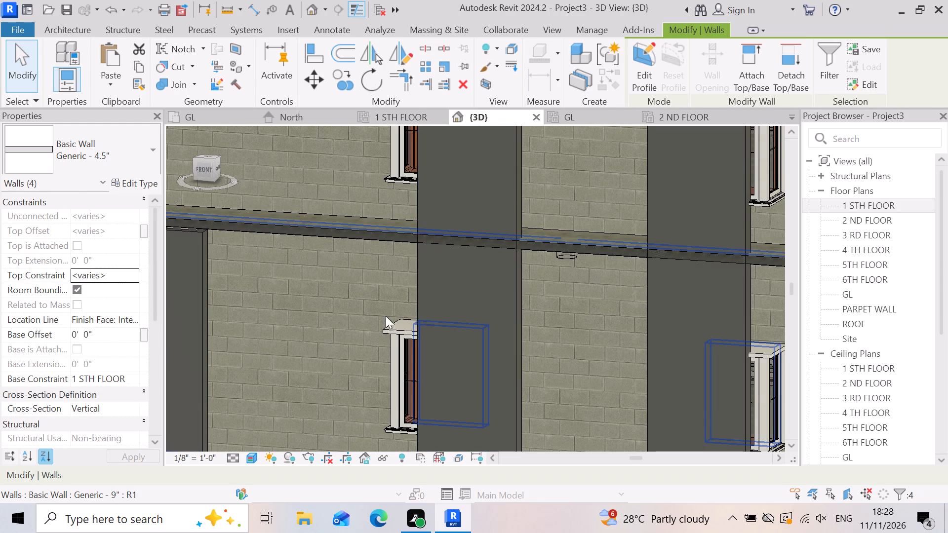
Constrain the front wall of the projection overlapping the next bay window to level 2 ND FLOOR with a top offset of -6".
click(440, 295)
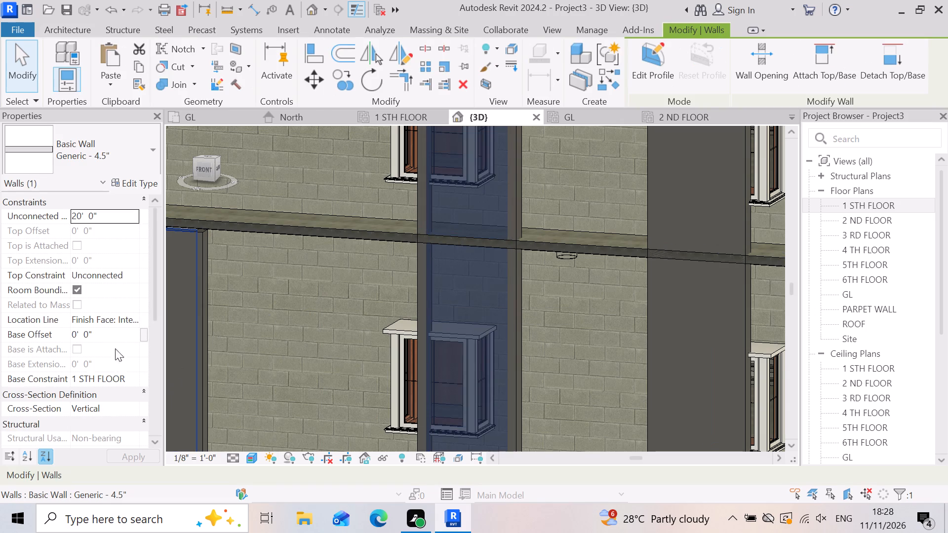
scroll(111, 348, up, 1)
click(128, 275)
click(136, 322)
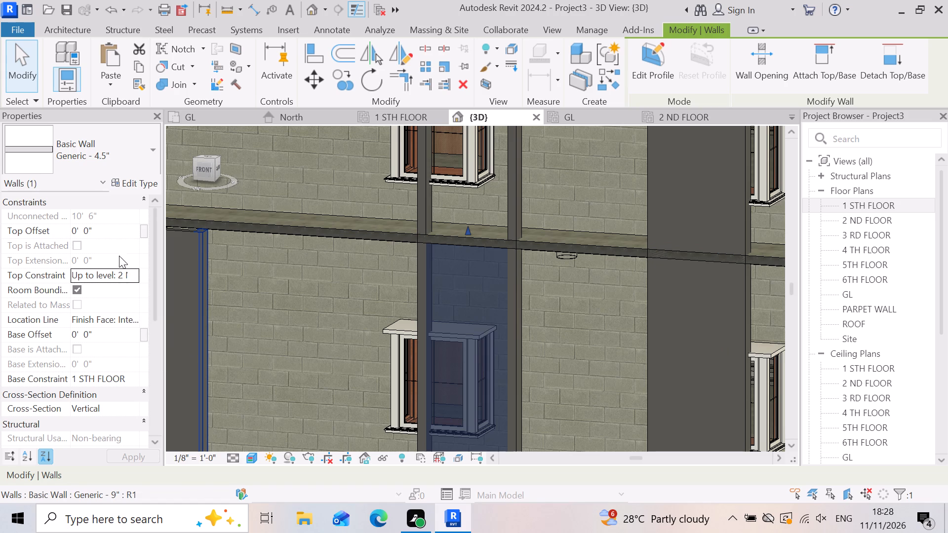
click(114, 226)
text(-6)
key(shift+quotedbl)
key(Return)
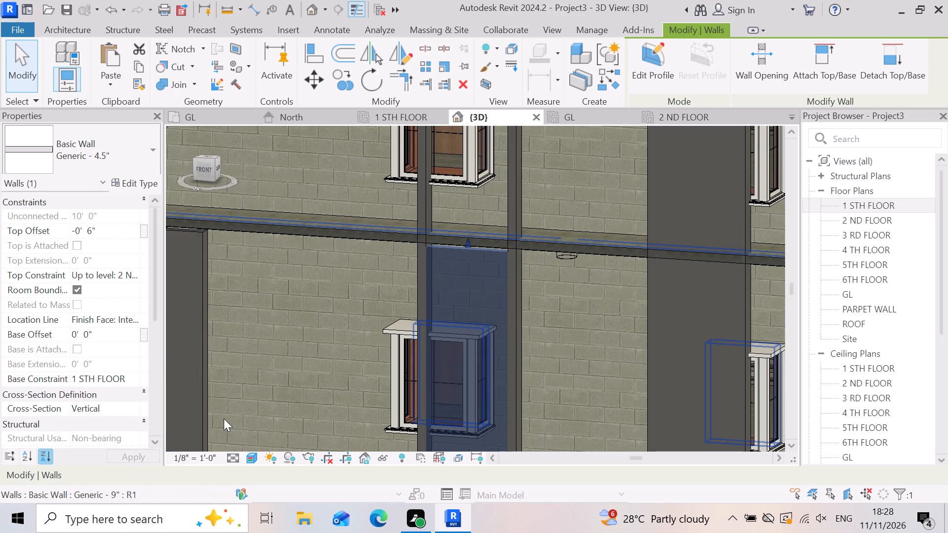
click(319, 334)
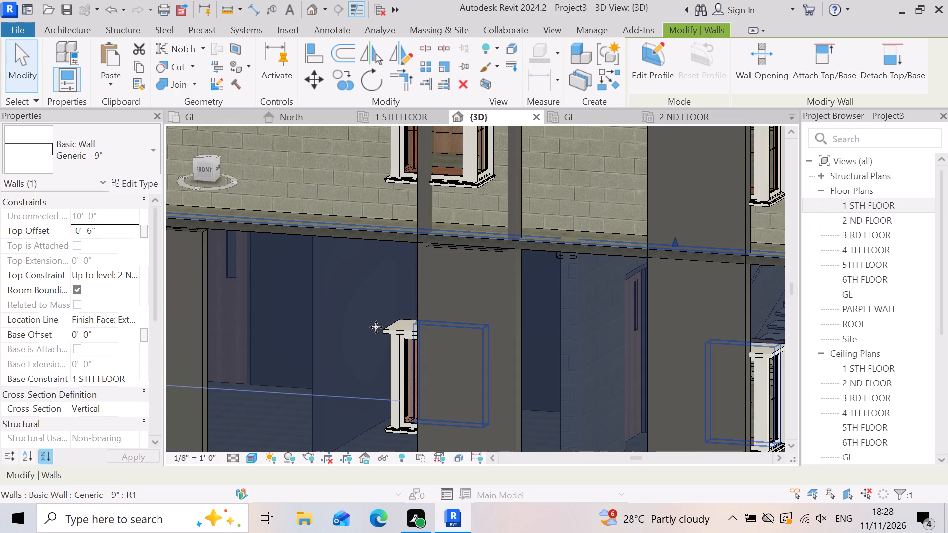
key(Escape)
Constrain the tops of that projection's two return walls to level 2 ND FLOOR.
scroll(522, 321, down, 2)
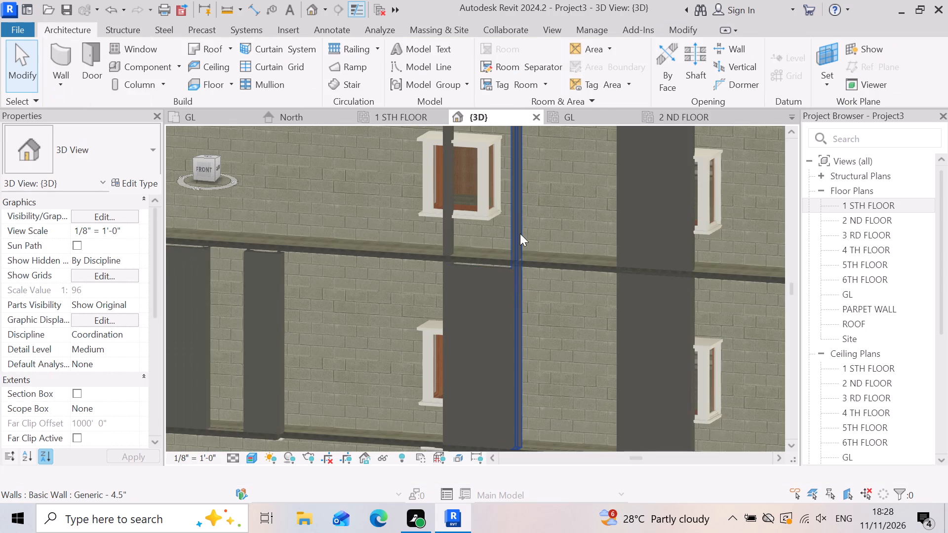
scroll(517, 231, up, 5)
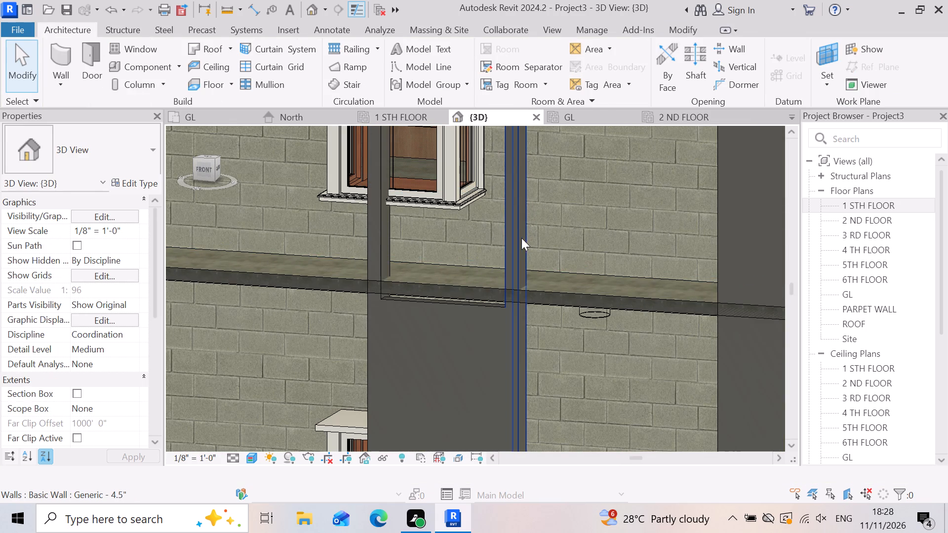
ctrl+click(517, 225)
scroll(394, 266, up, 4)
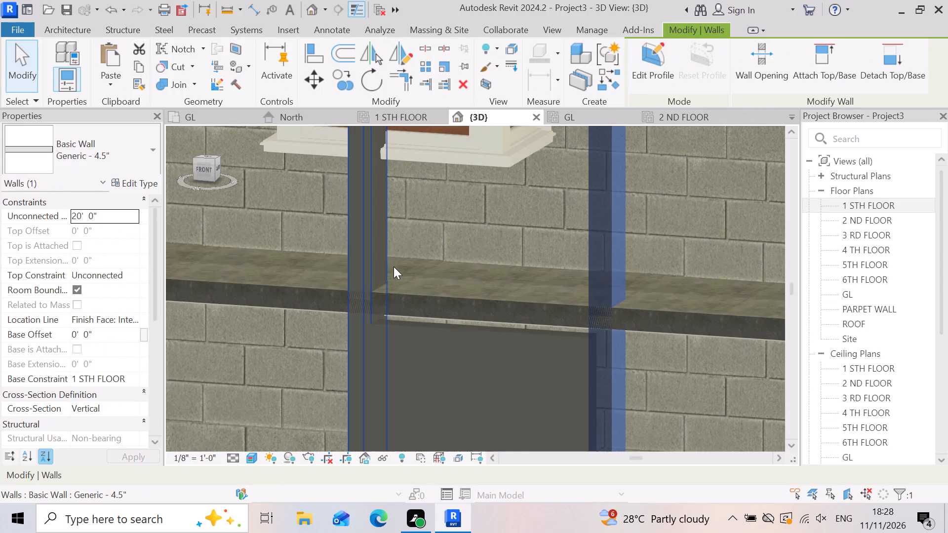
ctrl+click(371, 244)
scroll(473, 305, down, 6)
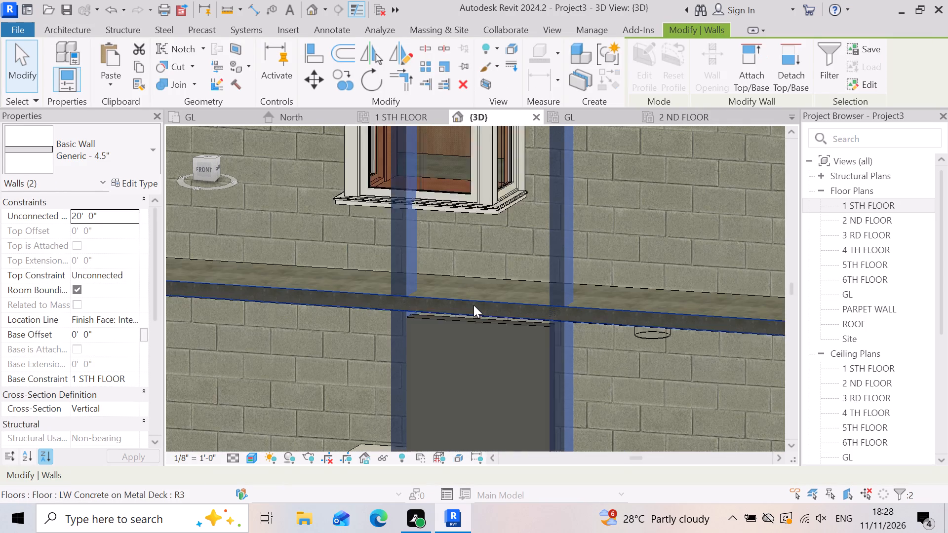
scroll(488, 312, down, 3)
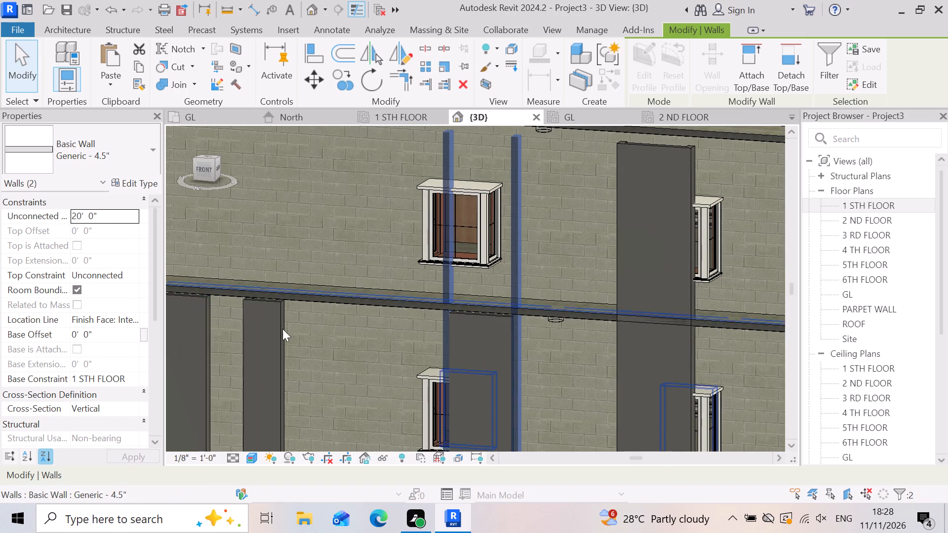
scroll(471, 329, down, 2)
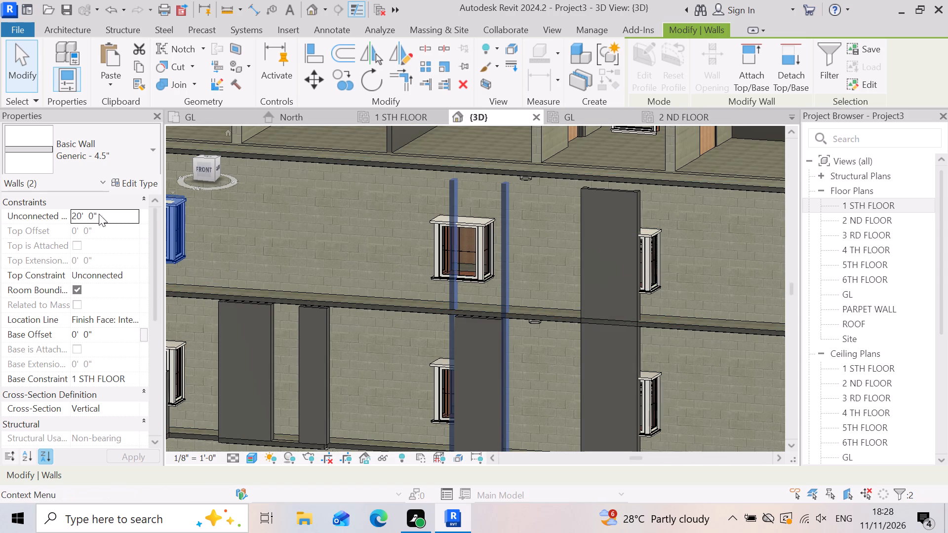
click(127, 273)
click(135, 326)
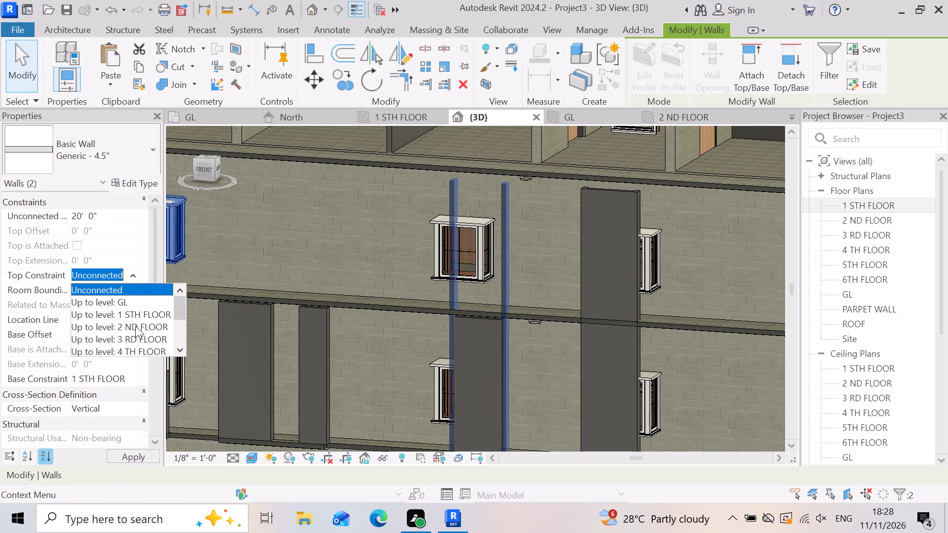
Set the top offset of the two return walls of the projection overlapping the bay window to -6".
click(124, 234)
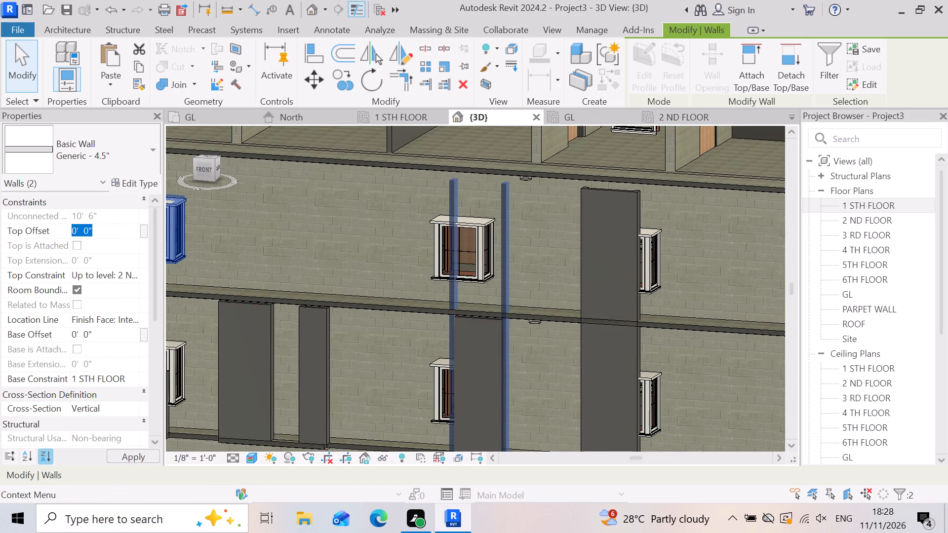
key(minus)
key(6)
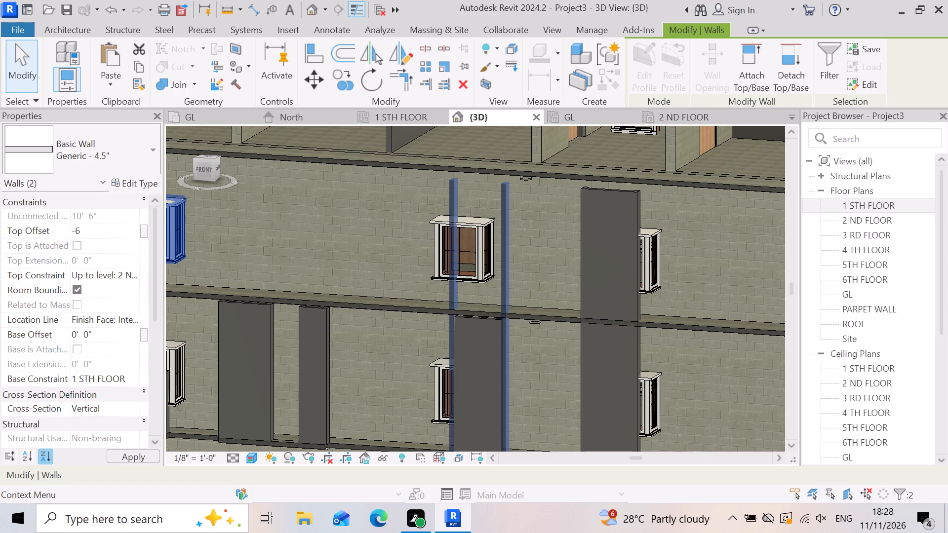
key(shift+quotedbl)
key(Return)
click(125, 458)
scroll(331, 347, down, 4)
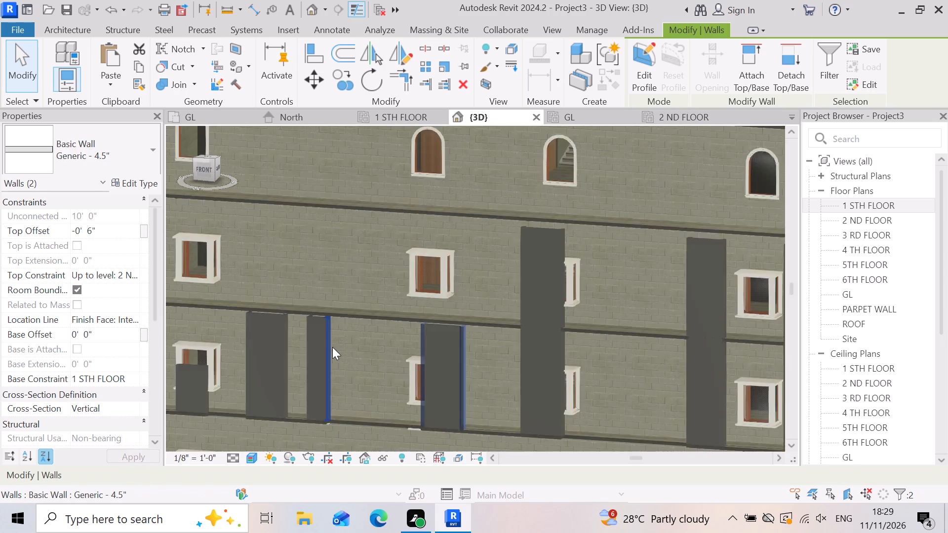
scroll(332, 347, down, 4)
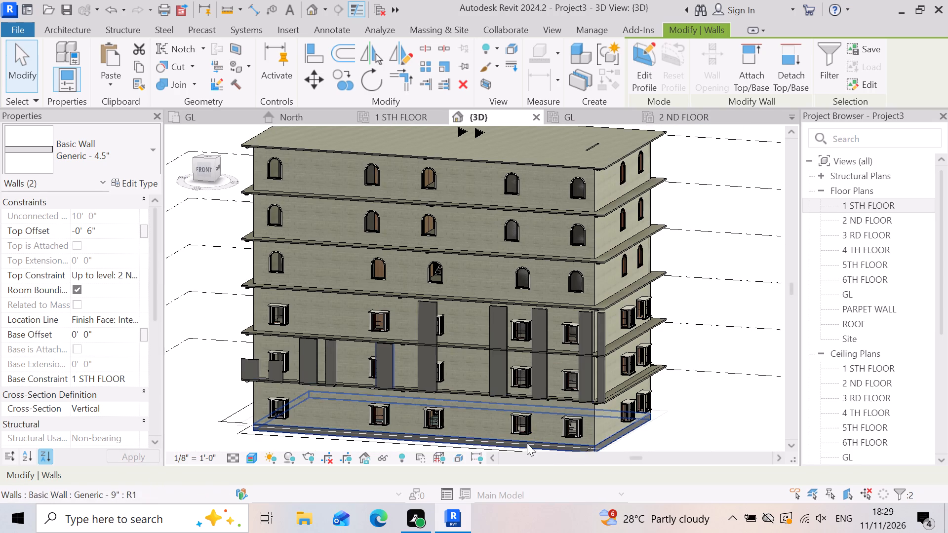
key(Escape)
Examine the adjusted 1 STH FLOOR projections along the facade, including the wider projection's front wall and its top constraints.
scroll(393, 362, up, 5)
scroll(224, 434, up, 3)
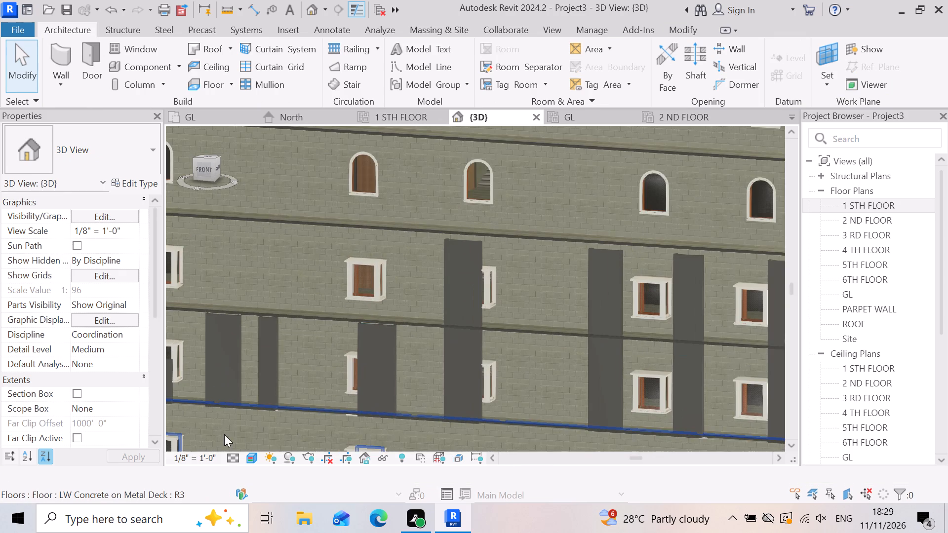
scroll(507, 395, down, 3)
scroll(287, 416, up, 2)
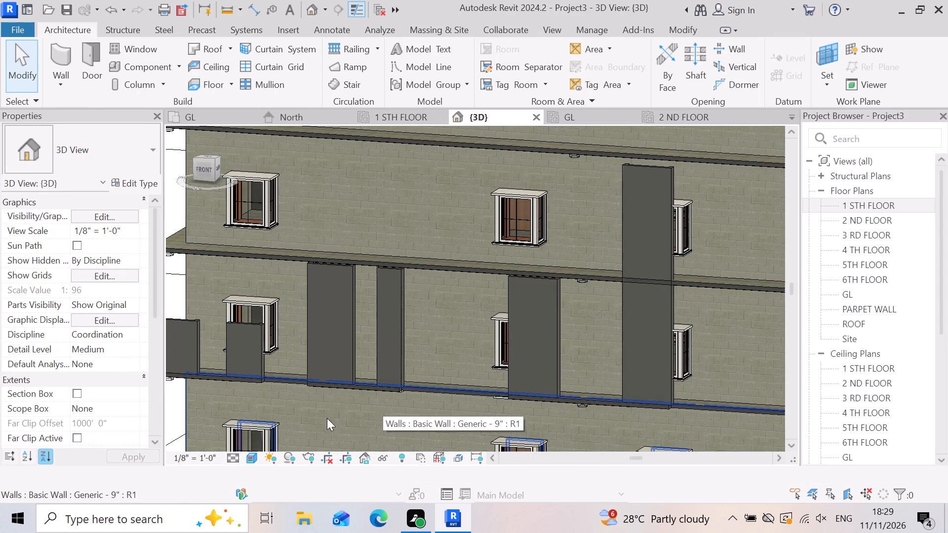
scroll(288, 400, up, 9)
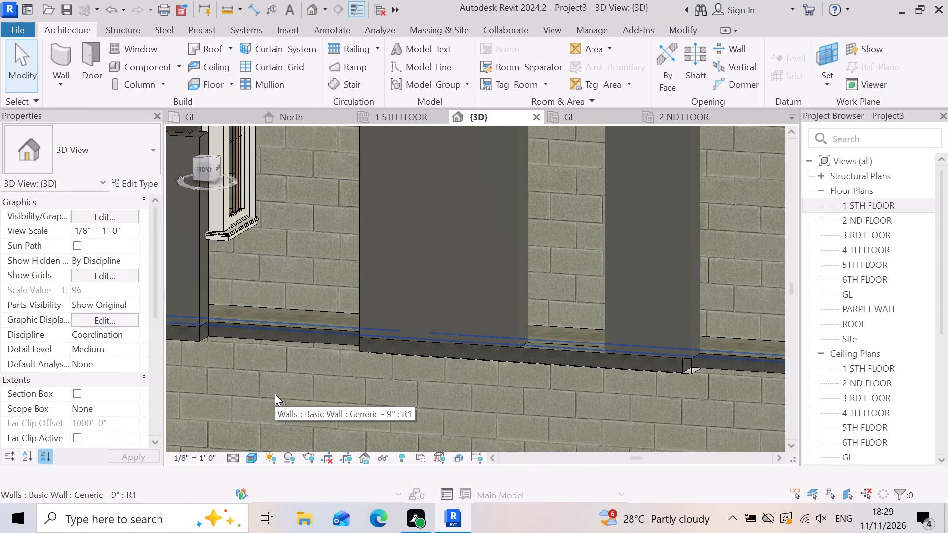
scroll(275, 393, down, 9)
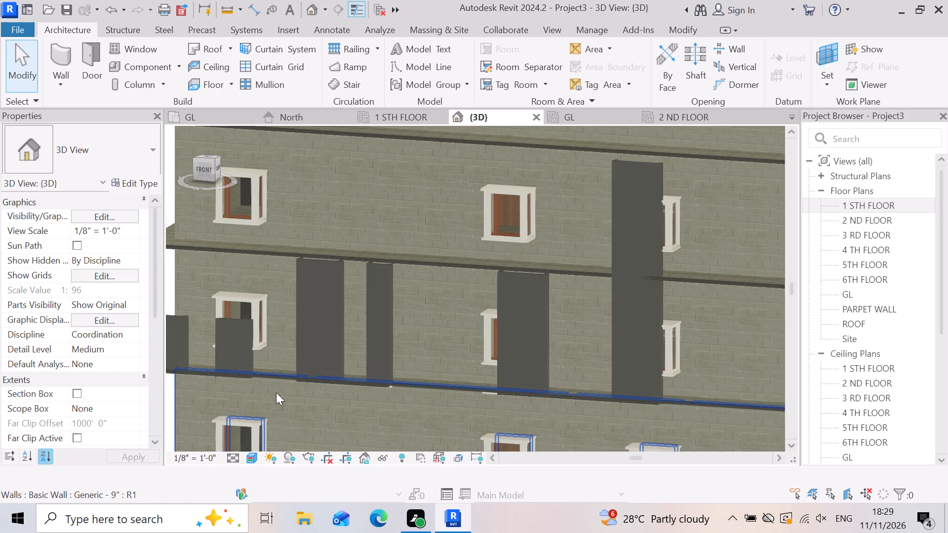
scroll(515, 377, up, 1)
scroll(279, 378, up, 3)
click(282, 363)
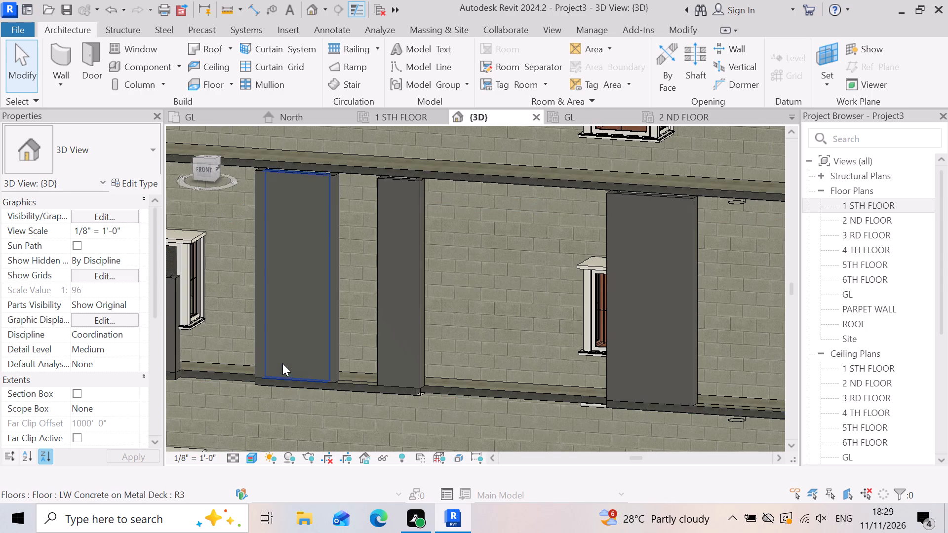
scroll(381, 401, down, 3)
scroll(284, 297, up, 5)
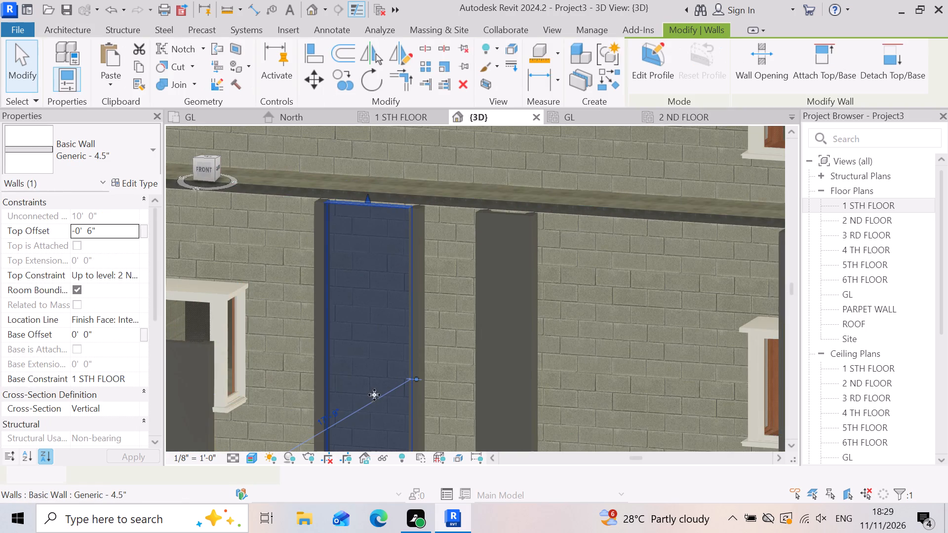
scroll(337, 406, up, 2)
scroll(361, 383, down, 5)
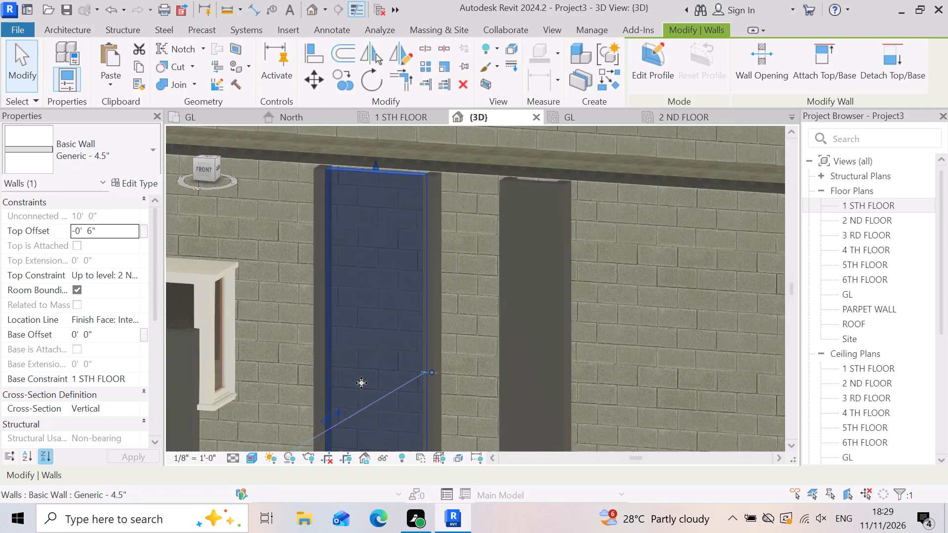
scroll(361, 383, down, 6)
key(Escape)
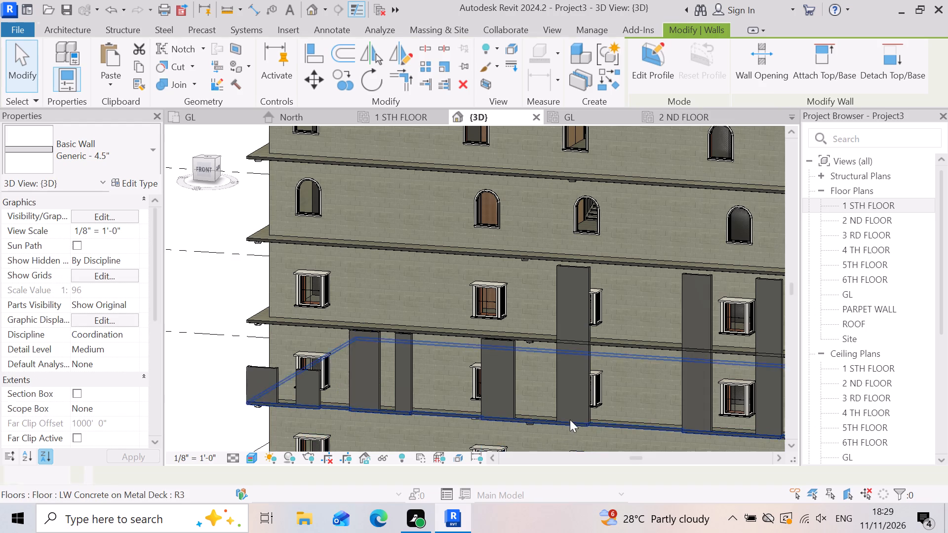
Constrain the front and both return walls of the next tall projection, overlapping a bay window, to level 2 ND FLOOR with a top offset of -6".
scroll(568, 387, up, 3)
click(568, 387)
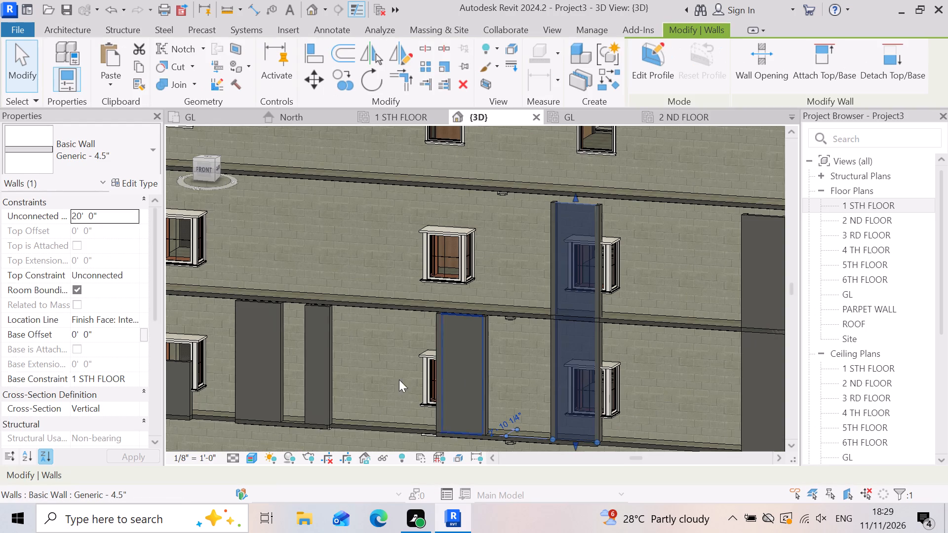
scroll(562, 416, up, 5)
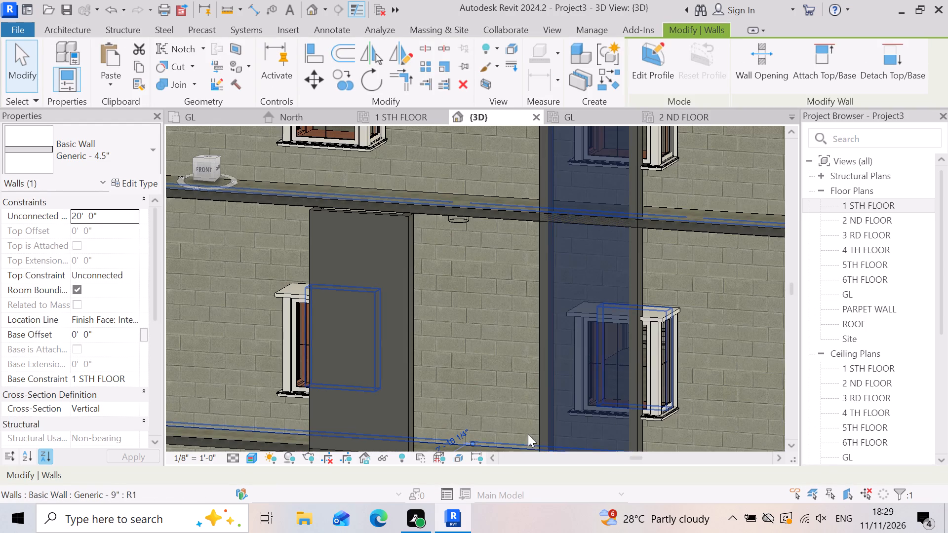
ctrl+click(539, 400)
scroll(490, 410, up, 3)
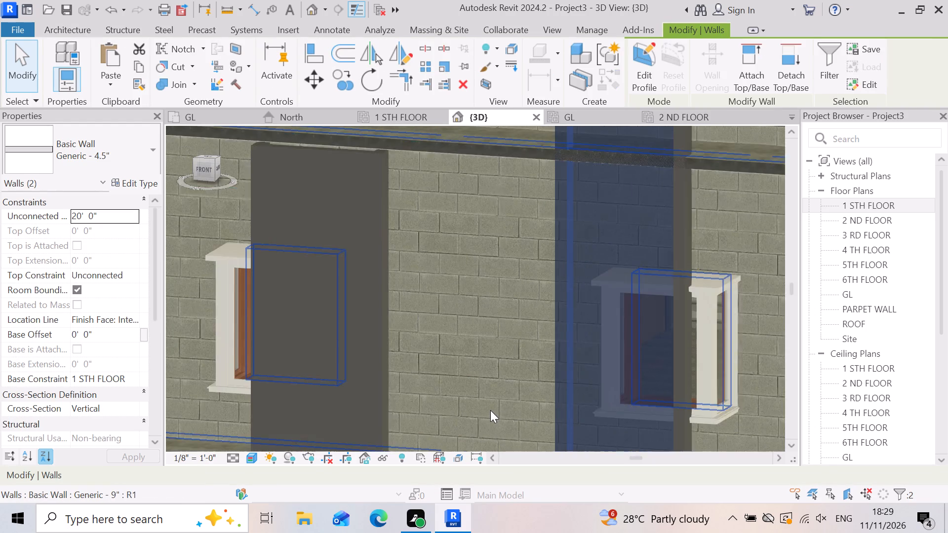
scroll(481, 391, down, 6)
scroll(540, 404, up, 5)
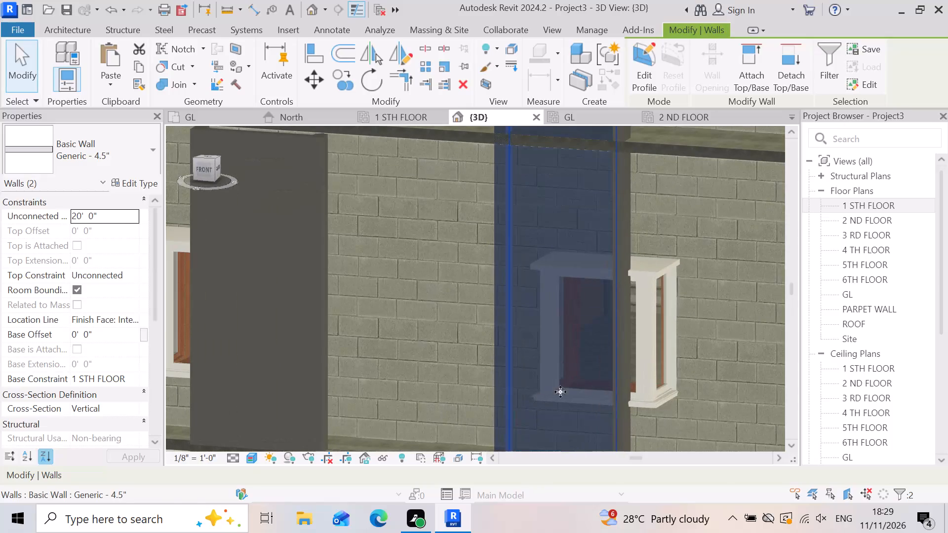
ctrl+click(627, 254)
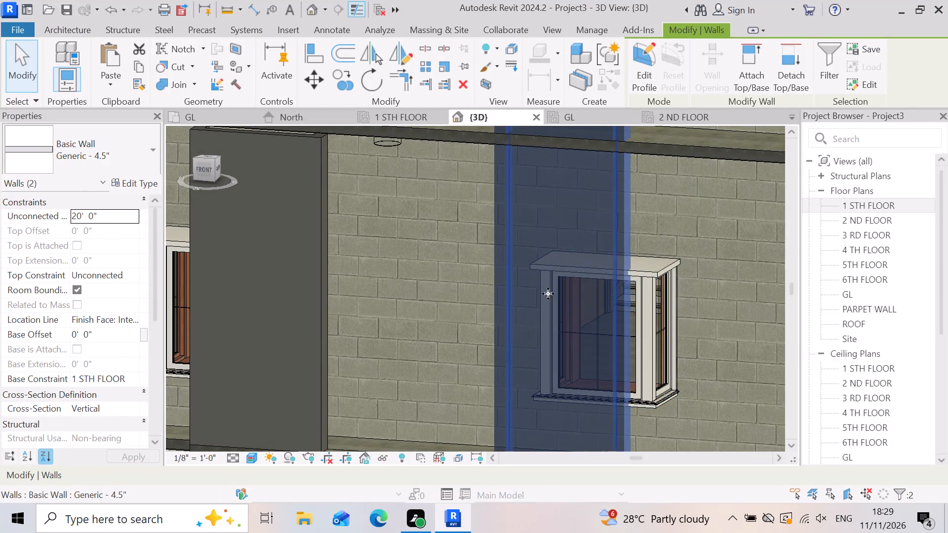
click(135, 275)
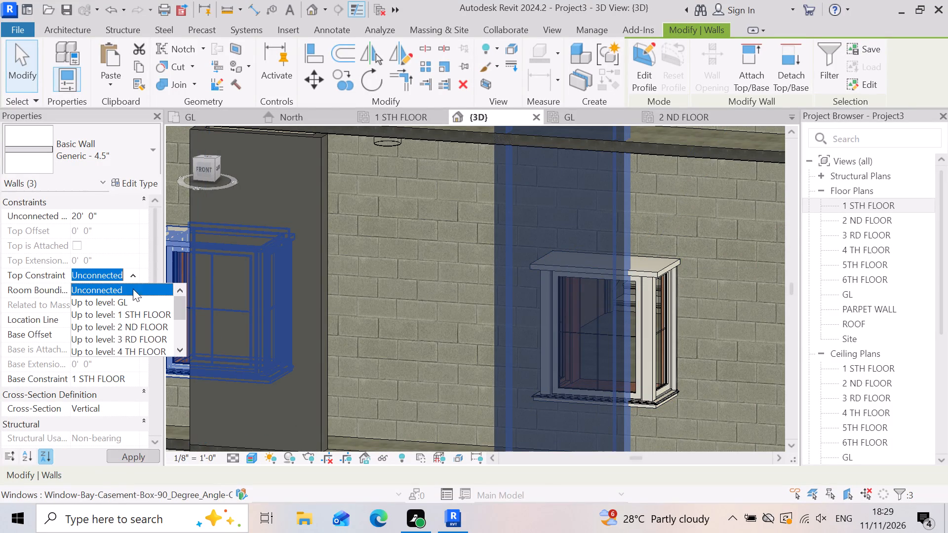
click(132, 328)
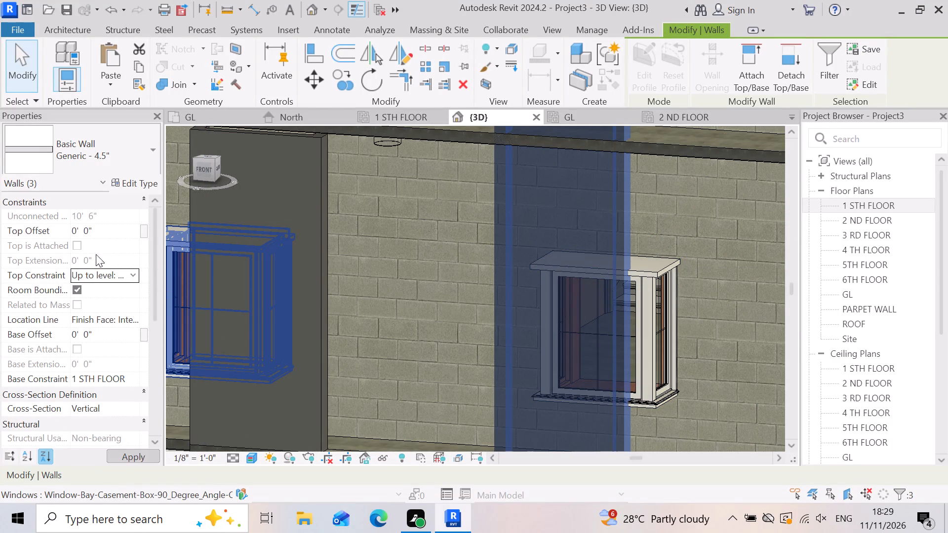
click(112, 233)
text(-6)
key(shift+quotedbl)
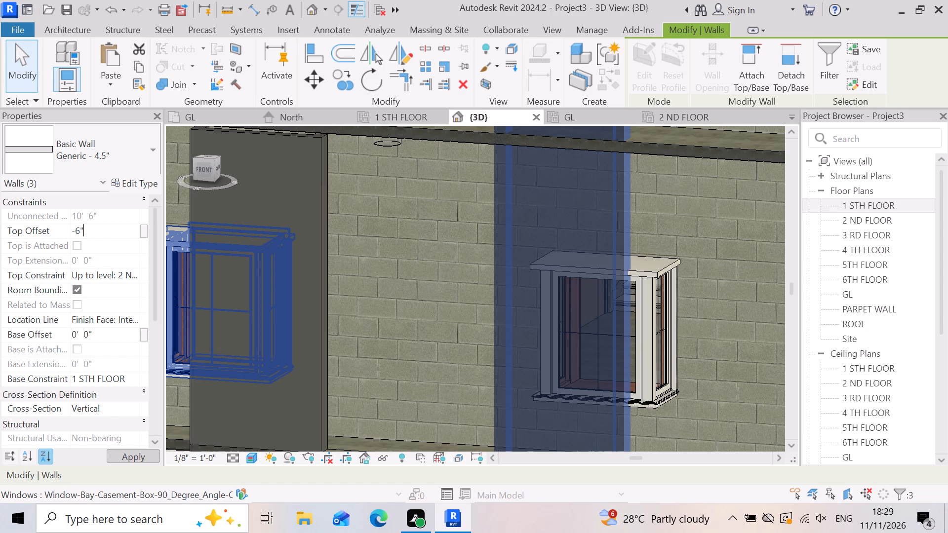
key(Return)
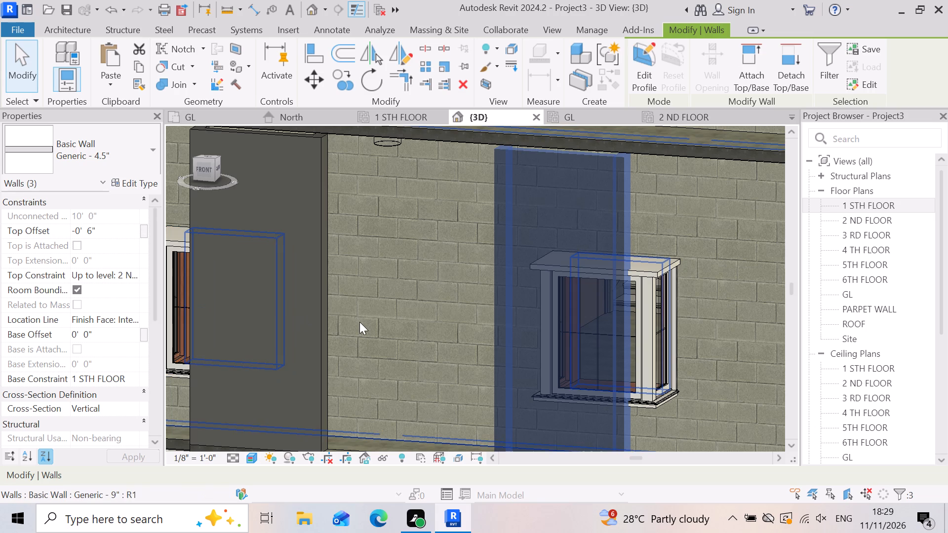
Constrain the front wall of the following tall projection, between two bay windows, to level 2 ND FLOOR with a top offset of -6".
scroll(402, 297, down, 9)
scroll(360, 336, down, 2)
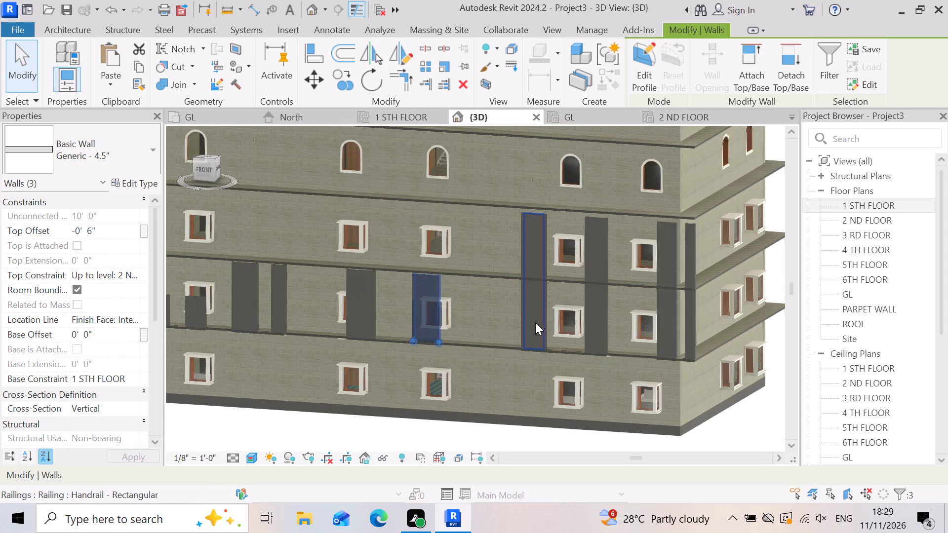
scroll(550, 254, up, 5)
click(512, 249)
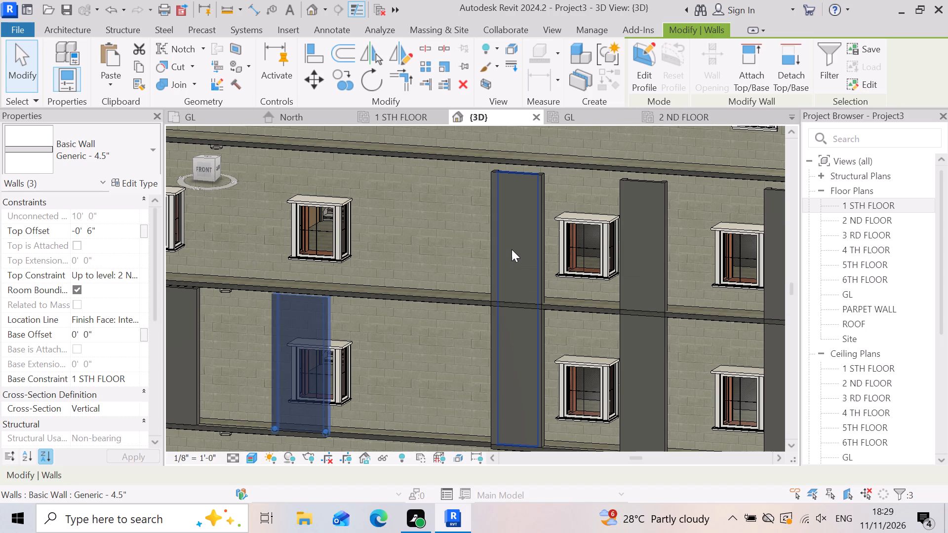
scroll(343, 332, down, 3)
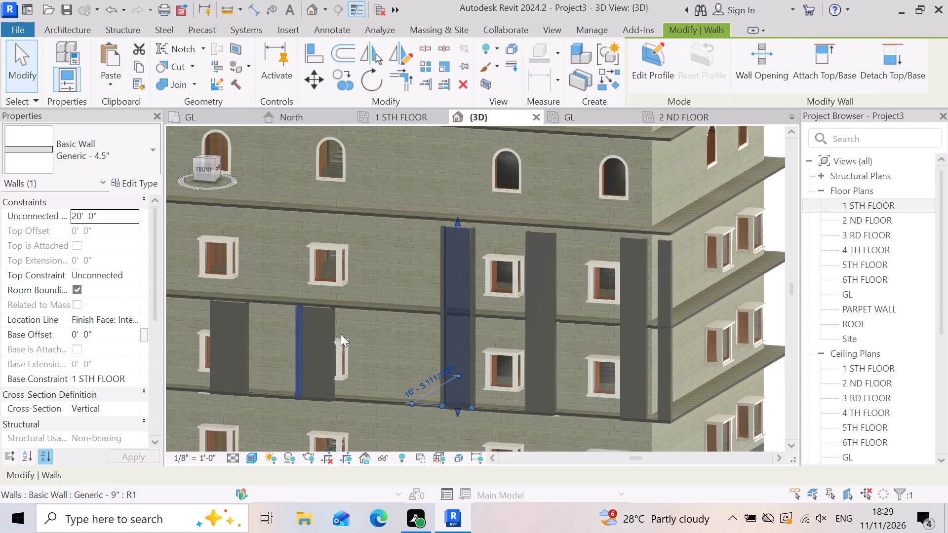
scroll(375, 329, down, 2)
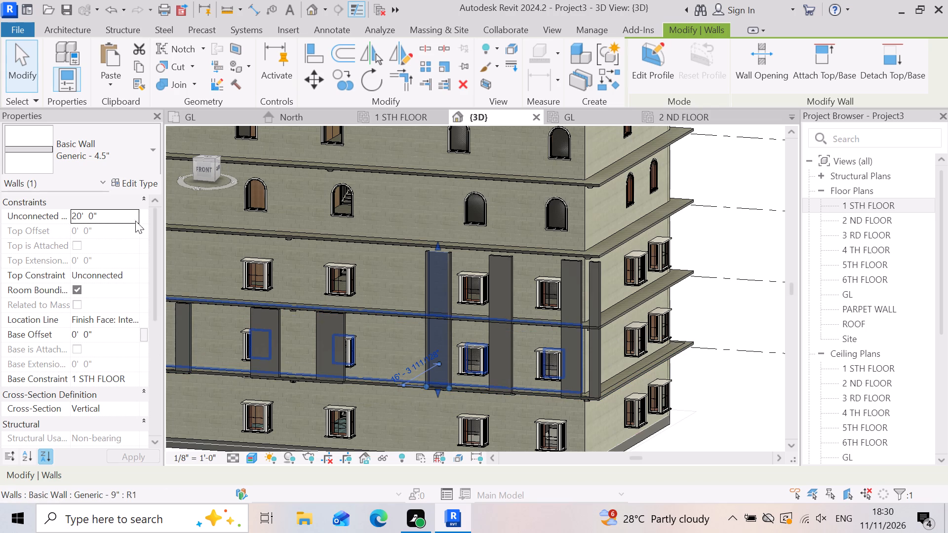
click(139, 276)
click(141, 278)
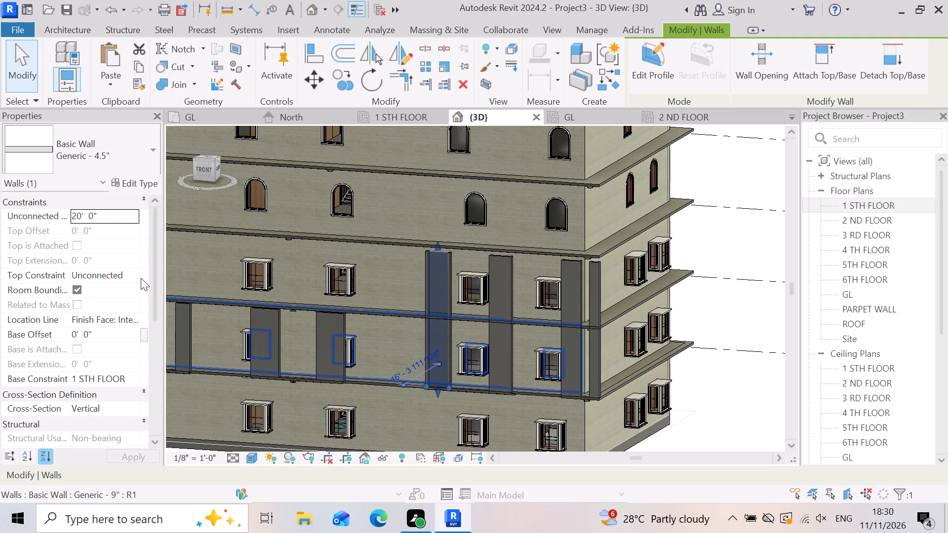
click(125, 276)
click(130, 275)
click(122, 331)
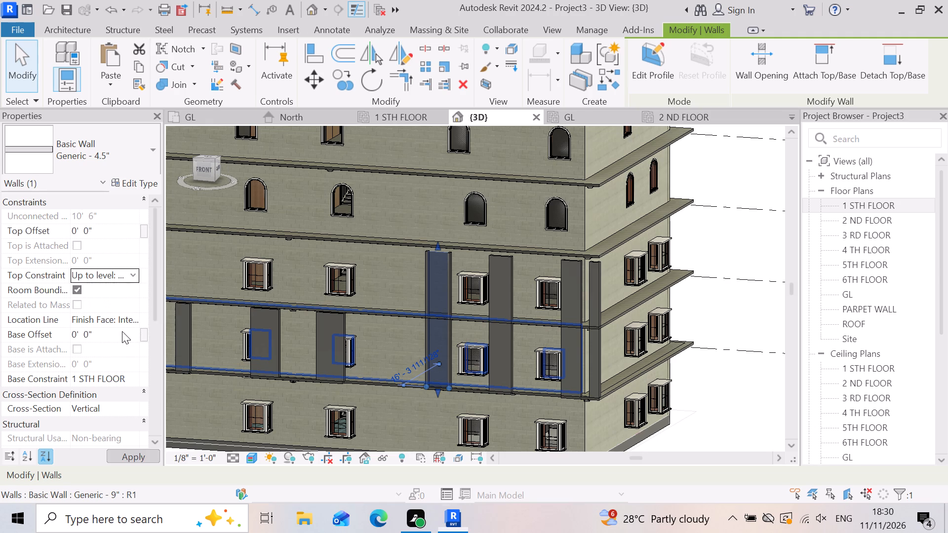
click(111, 232)
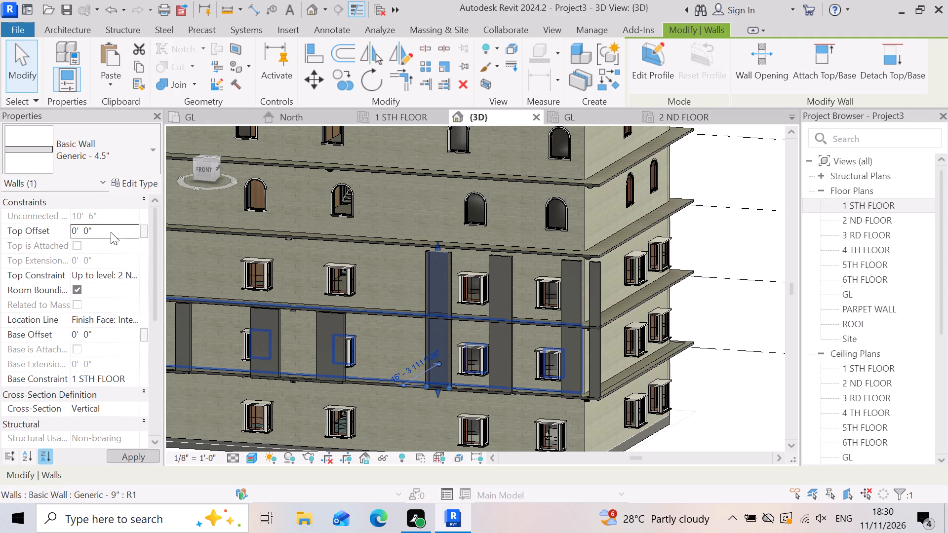
text(-6)
key(shift+quotedbl)
key(Return)
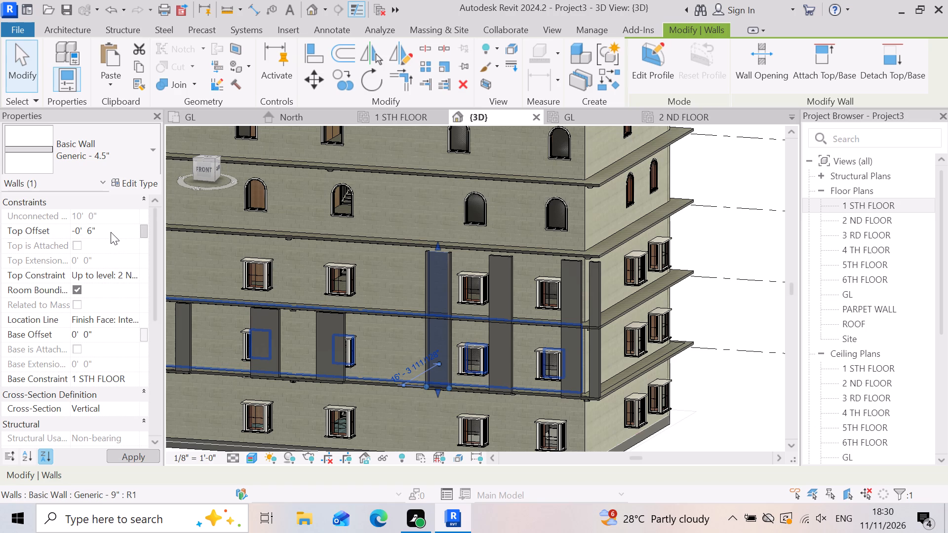
click(131, 451)
scroll(467, 308, up, 2)
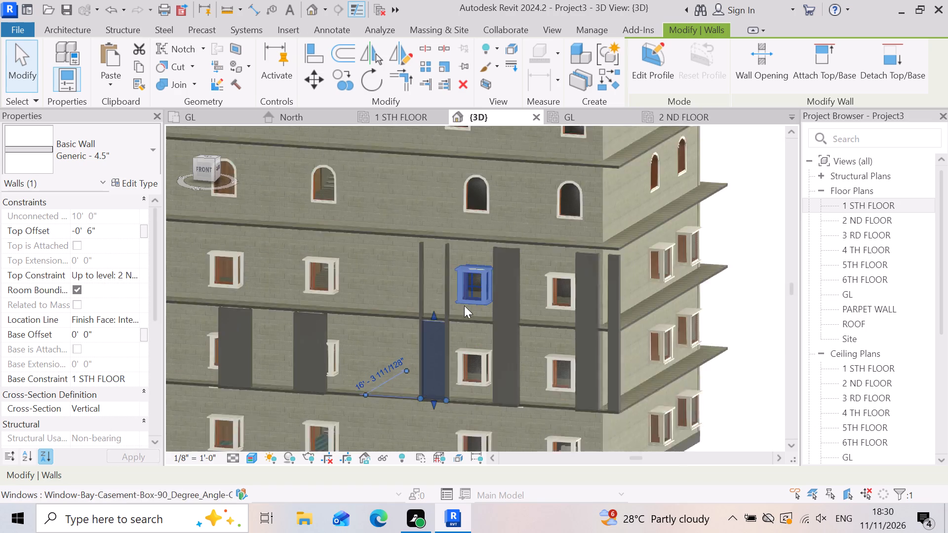
scroll(464, 305, up, 2)
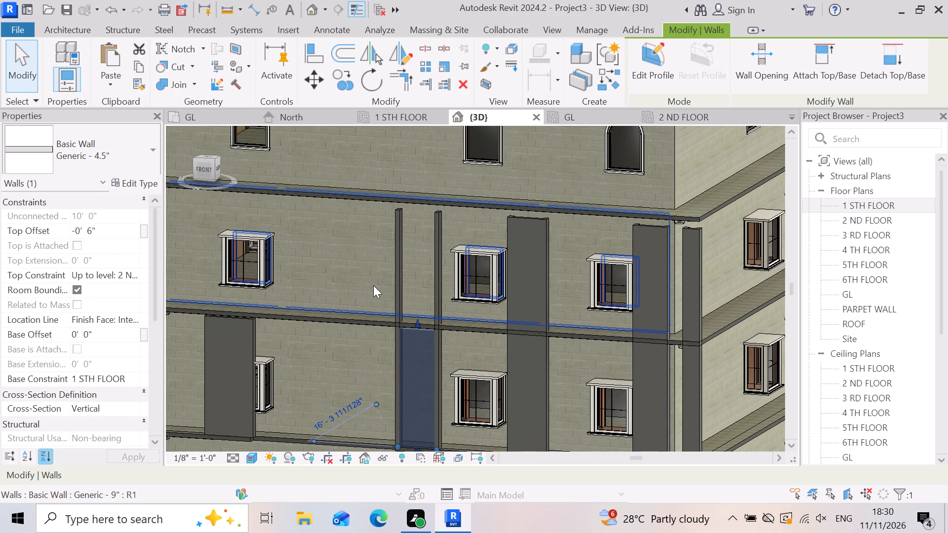
Constrain both return walls of that tall projection between two bay windows to level 2 ND FLOOR with a top offset of -6".
scroll(486, 353, up, 1)
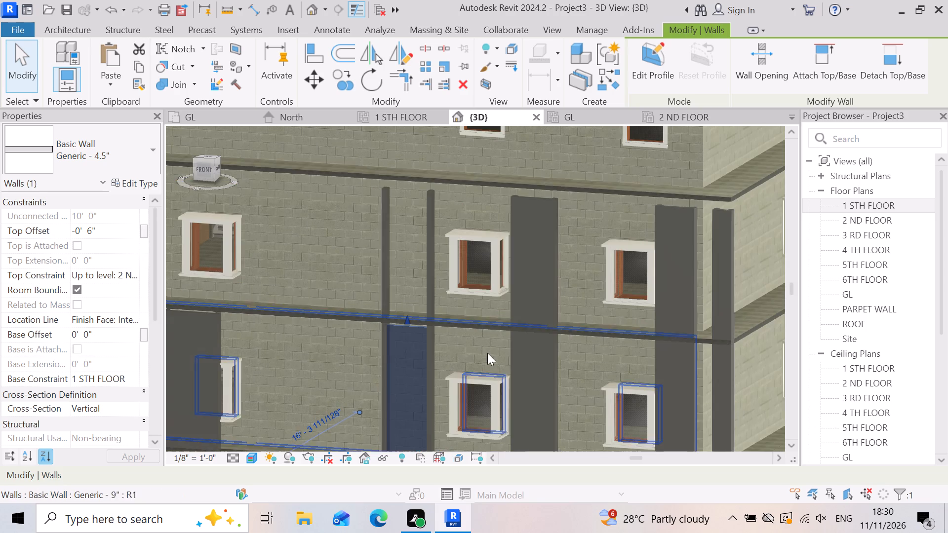
scroll(304, 216, up, 8)
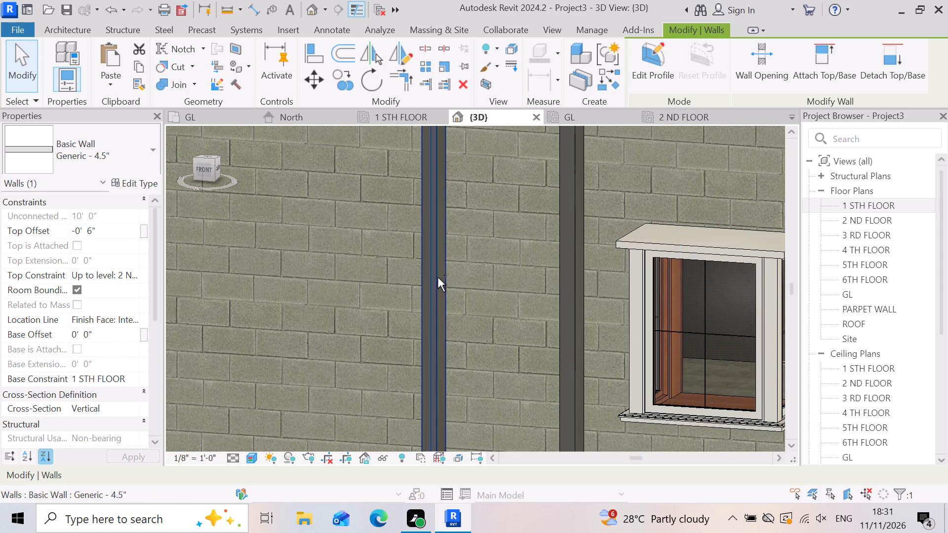
ctrl+click(437, 277)
scroll(373, 264, down, 7)
scroll(446, 312, up, 5)
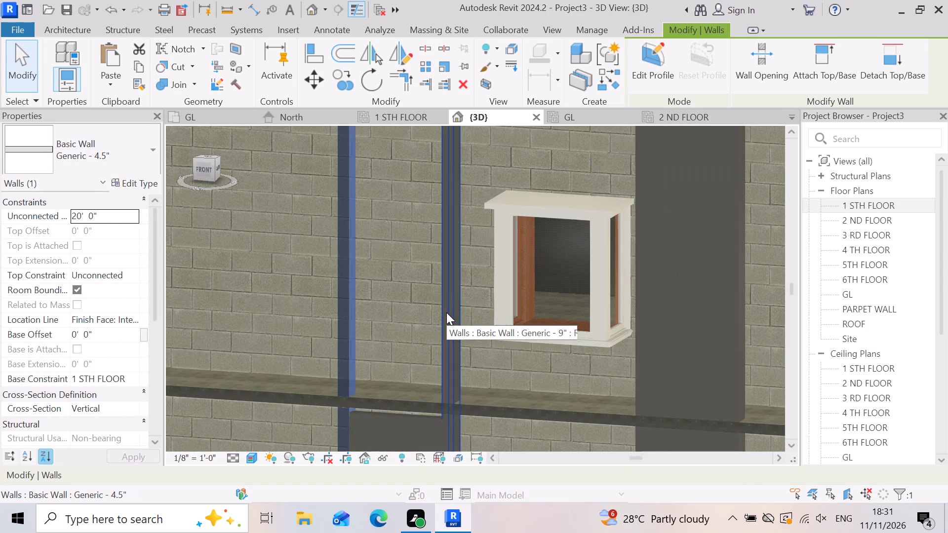
ctrl+click(452, 303)
scroll(455, 303, down, 4)
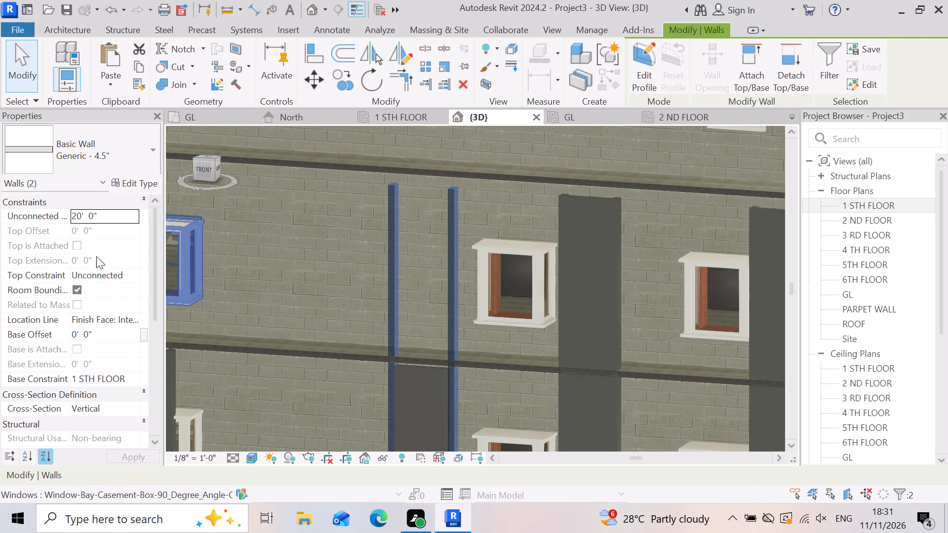
click(128, 275)
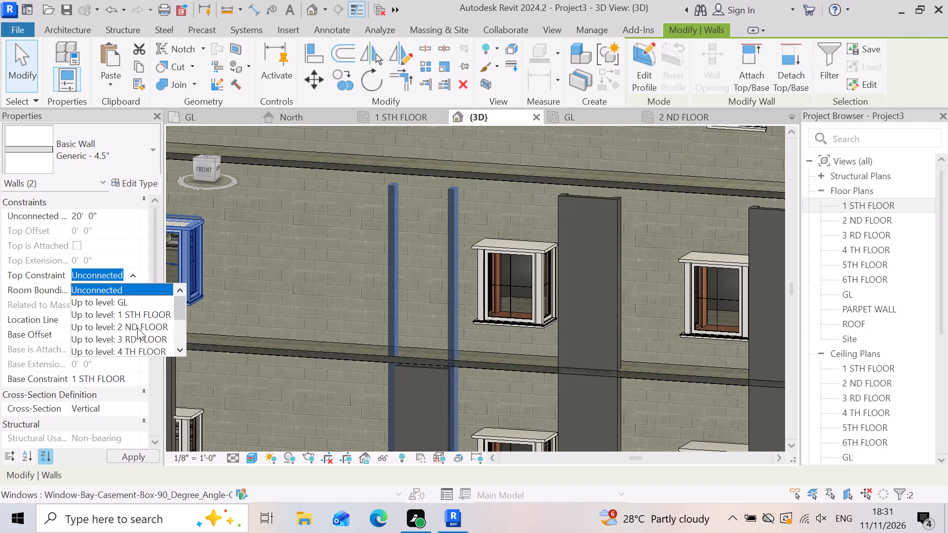
click(137, 328)
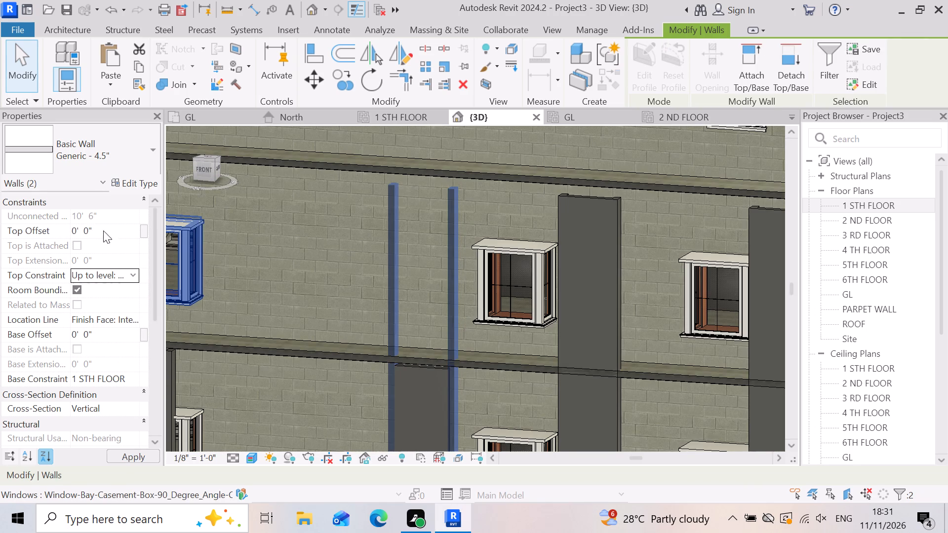
click(103, 230)
text(-6)
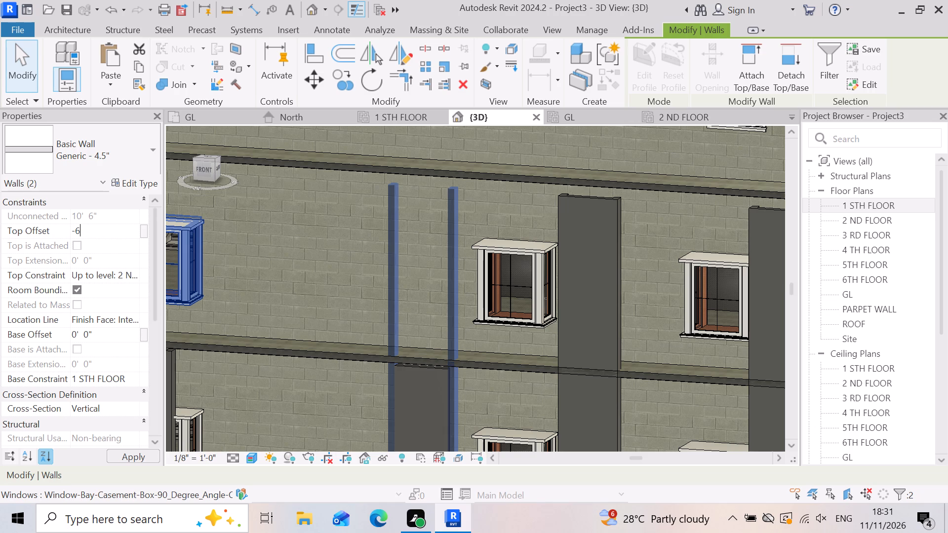
key(shift+quotedbl)
key(Return)
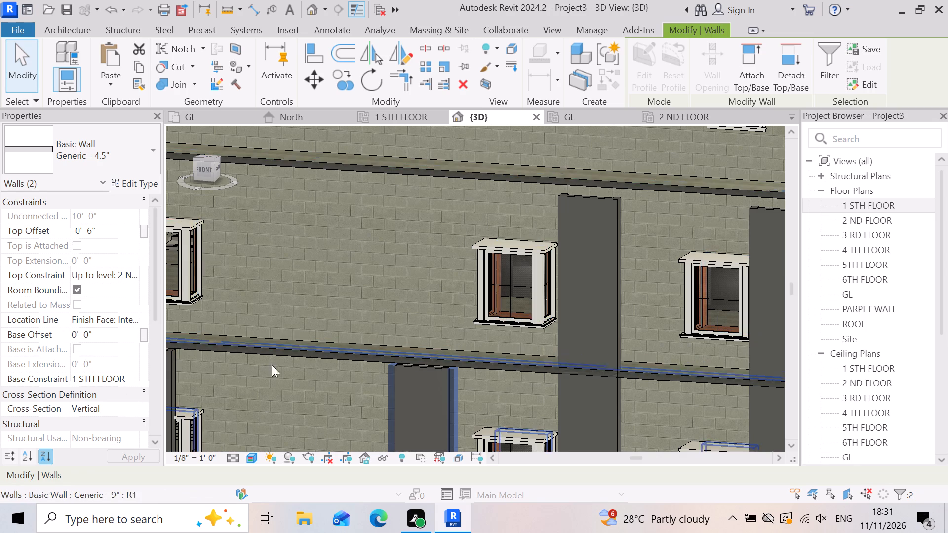
scroll(374, 283, down, 9)
click(665, 374)
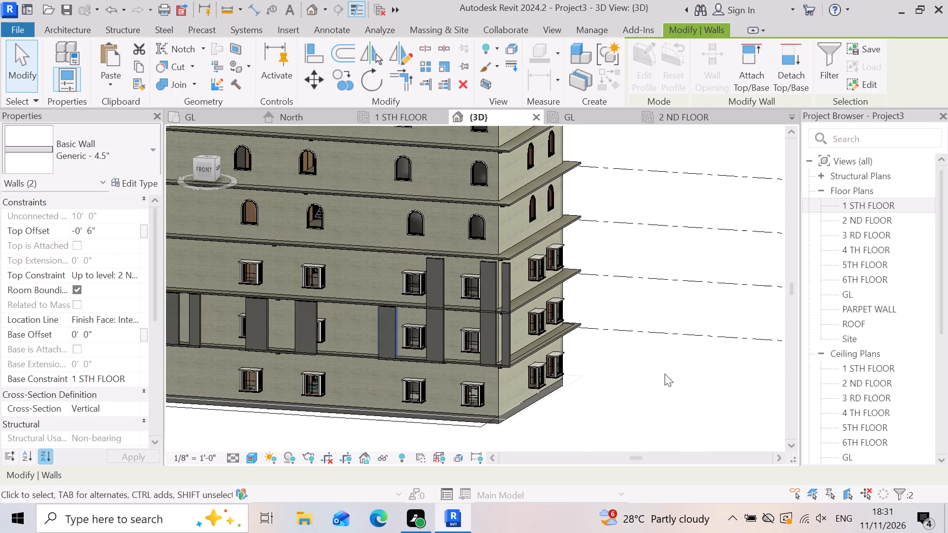
Constrain the front and both return walls of the tall projection between the last two front bay windows to level 2 ND FLOOR, top offset -6".
scroll(409, 302, up, 6)
click(462, 281)
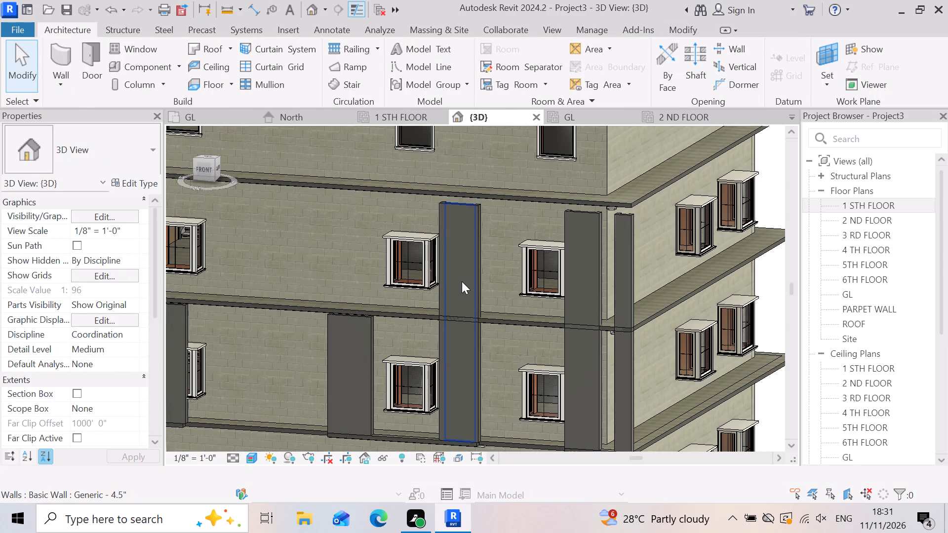
scroll(463, 283, up, 6)
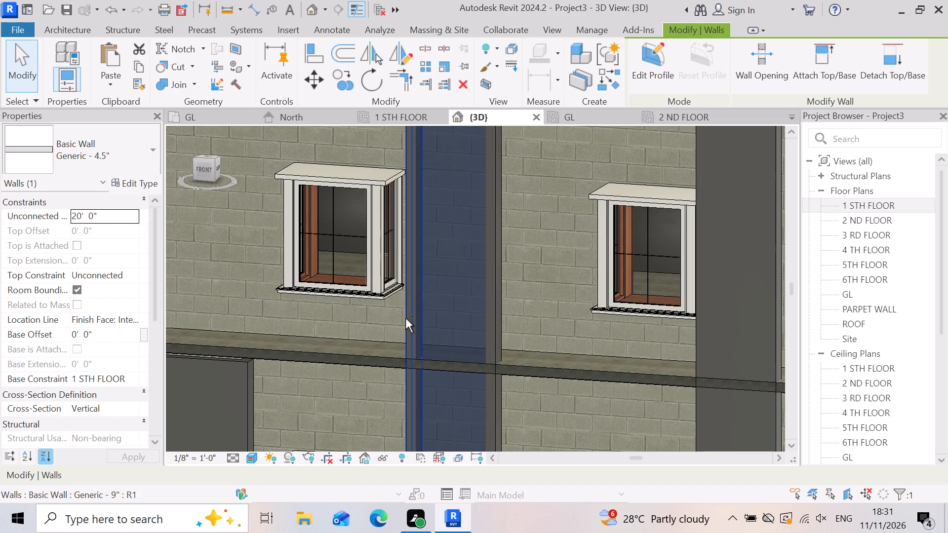
ctrl+click(405, 318)
scroll(488, 336, up, 3)
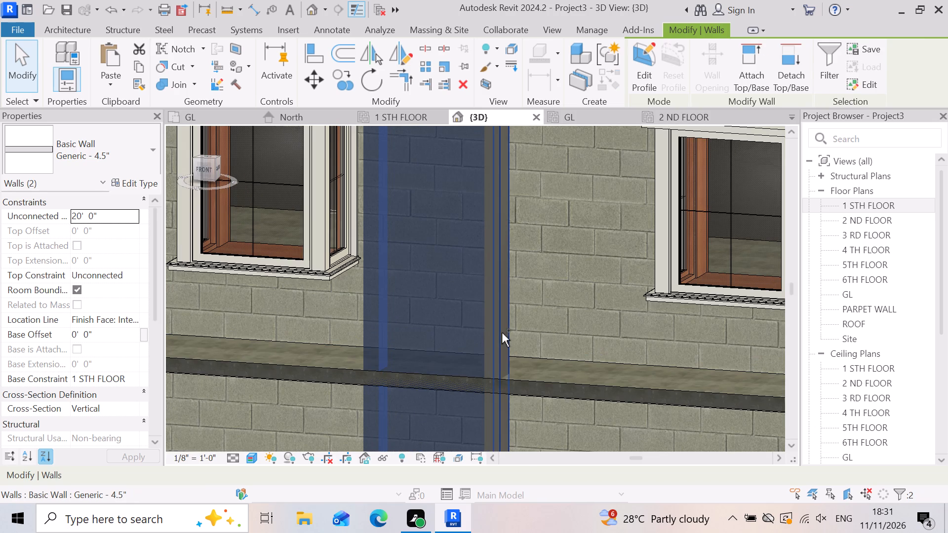
ctrl+click(502, 333)
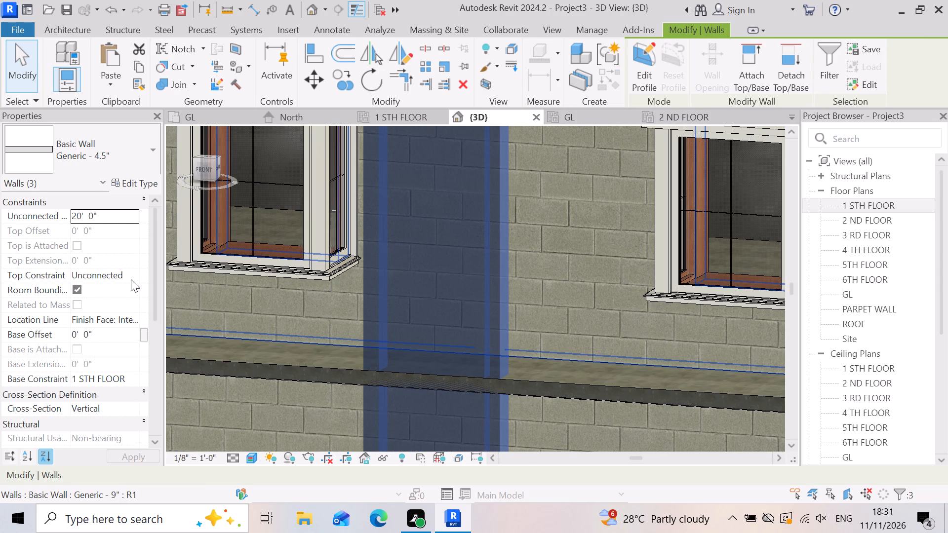
click(131, 279)
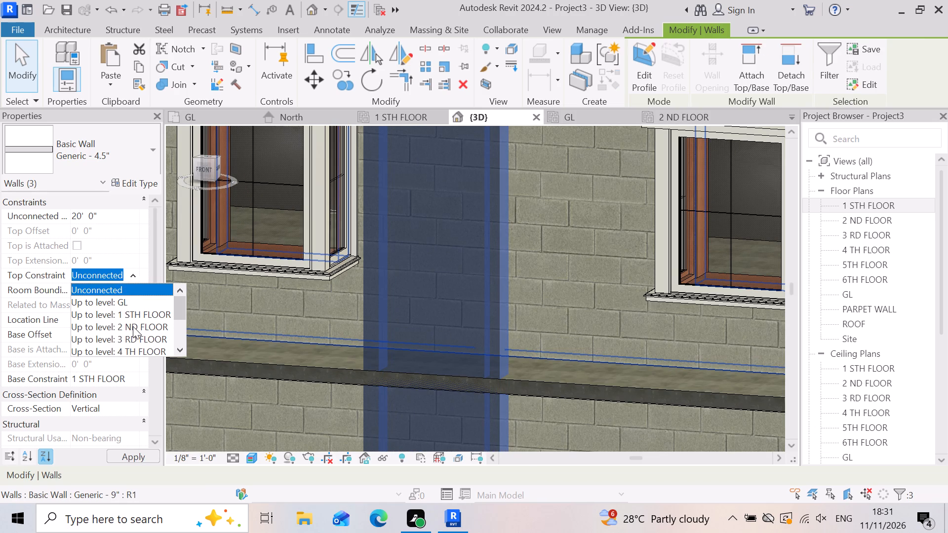
click(133, 326)
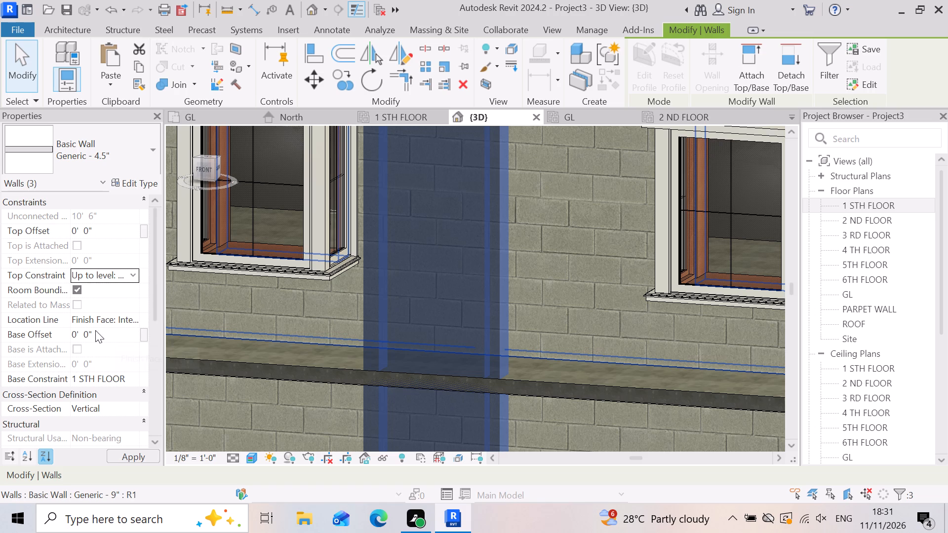
click(113, 233)
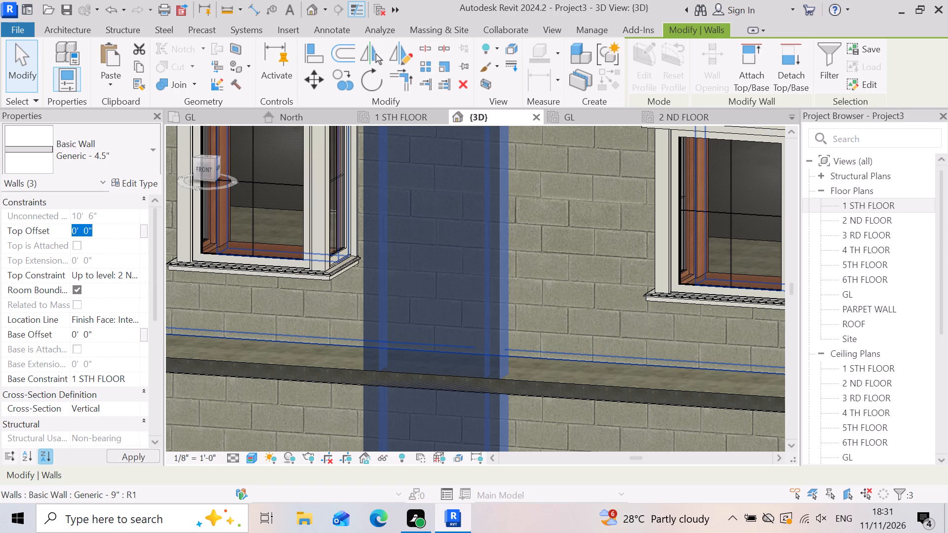
text(-6)
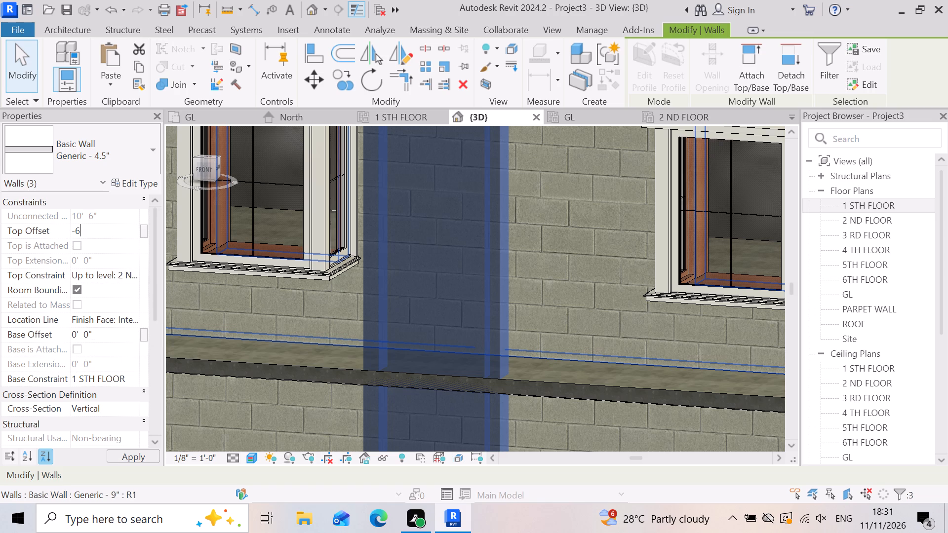
key(shift+quotedbl)
key(Return)
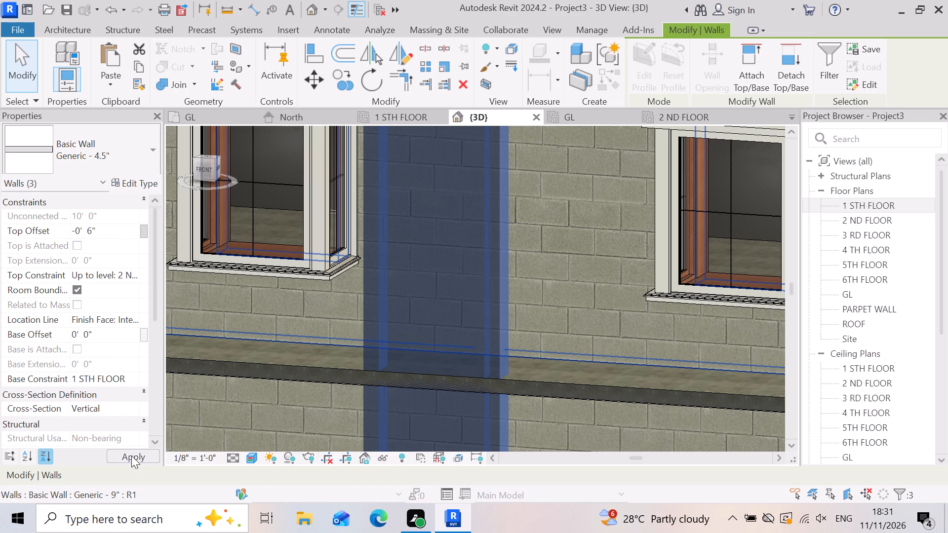
click(130, 457)
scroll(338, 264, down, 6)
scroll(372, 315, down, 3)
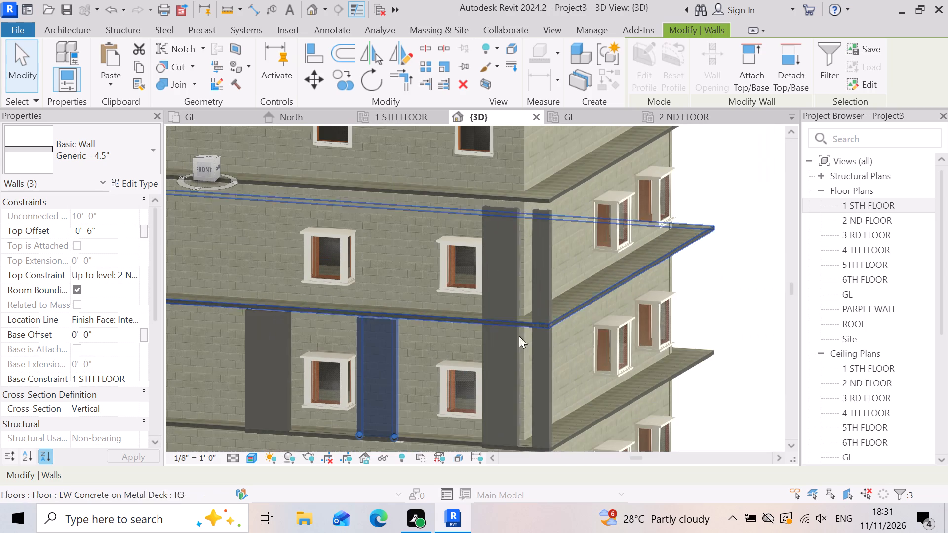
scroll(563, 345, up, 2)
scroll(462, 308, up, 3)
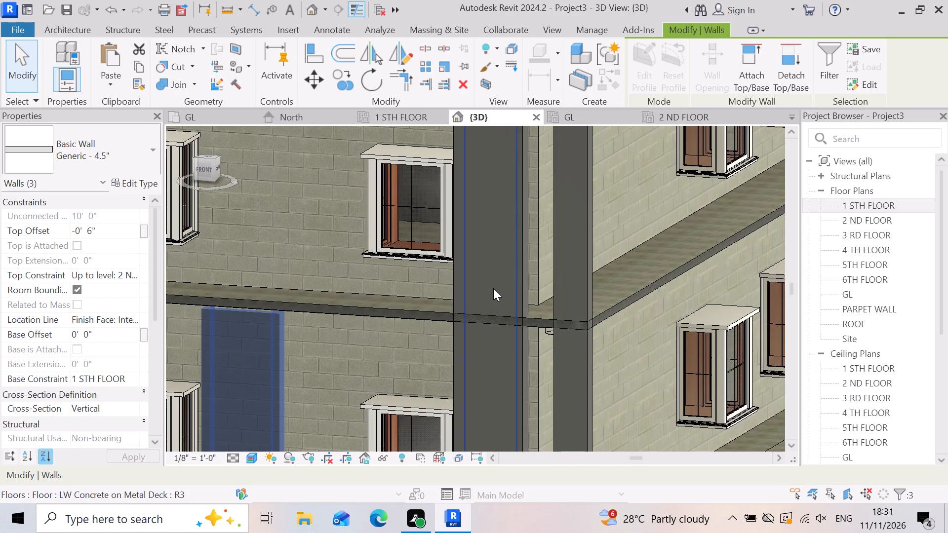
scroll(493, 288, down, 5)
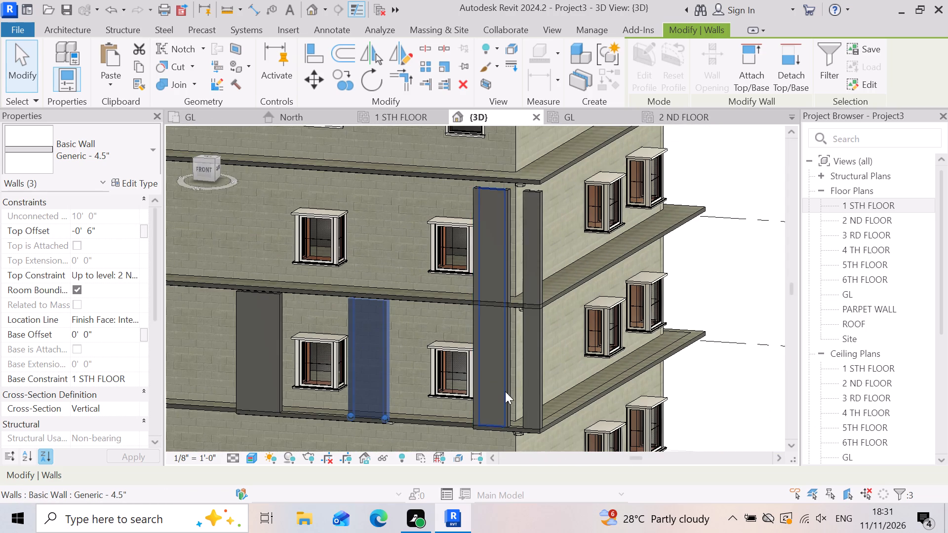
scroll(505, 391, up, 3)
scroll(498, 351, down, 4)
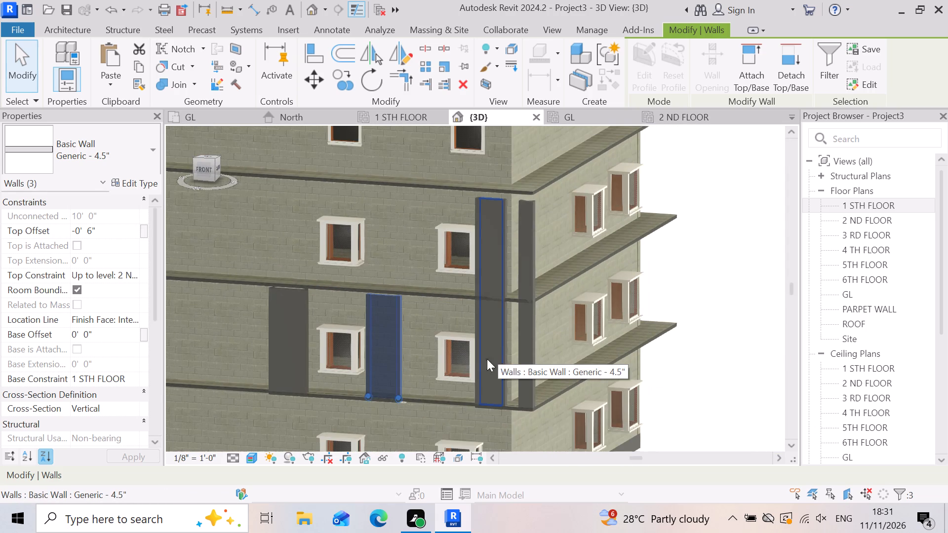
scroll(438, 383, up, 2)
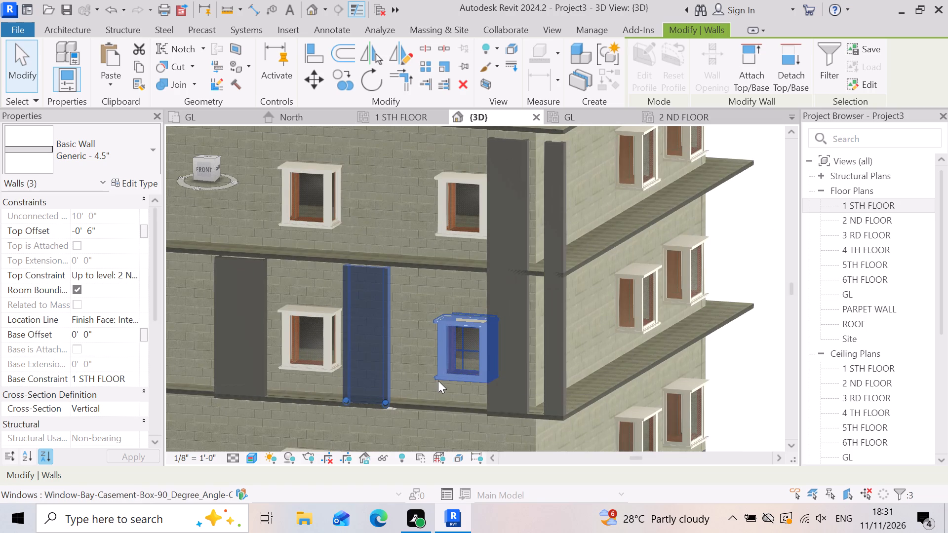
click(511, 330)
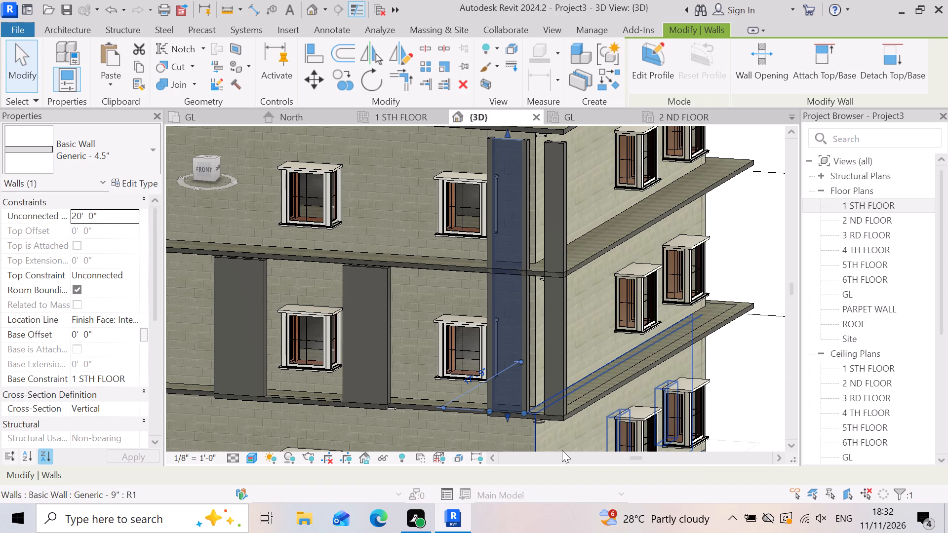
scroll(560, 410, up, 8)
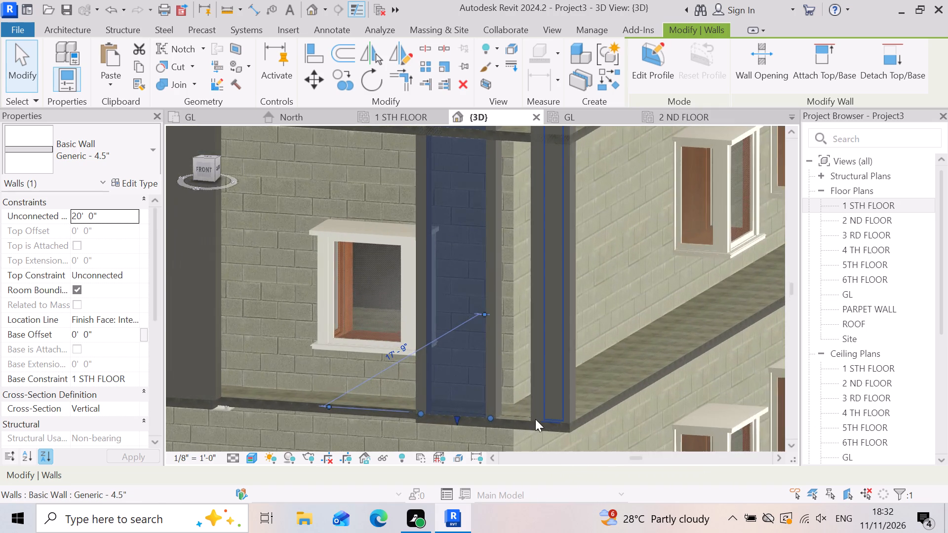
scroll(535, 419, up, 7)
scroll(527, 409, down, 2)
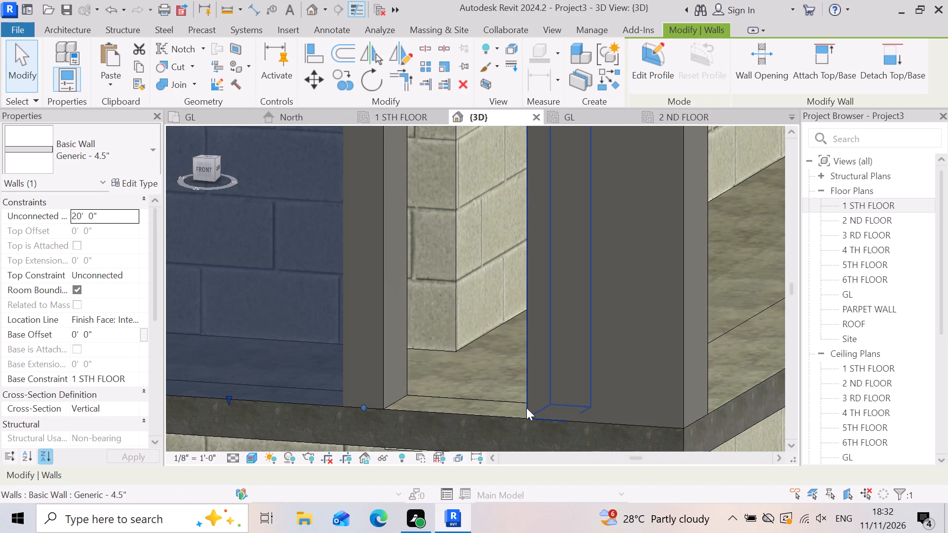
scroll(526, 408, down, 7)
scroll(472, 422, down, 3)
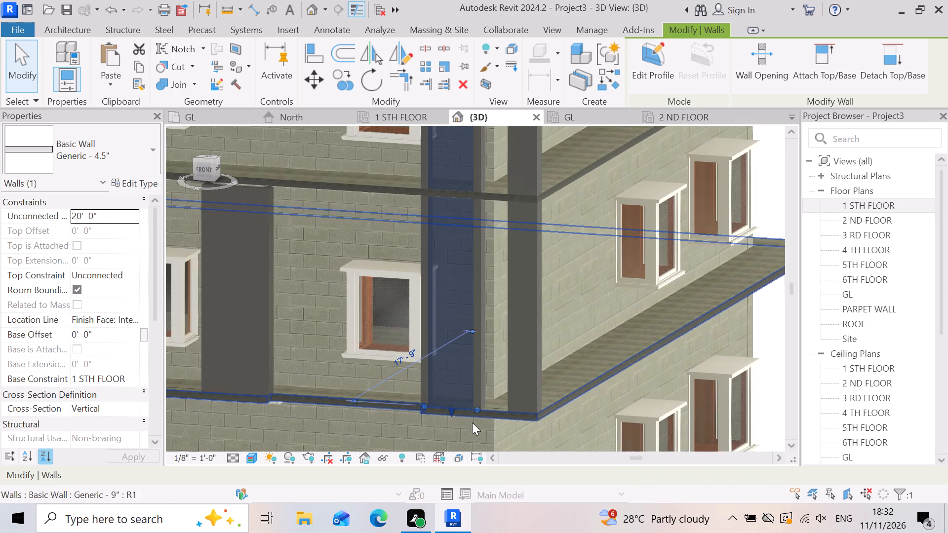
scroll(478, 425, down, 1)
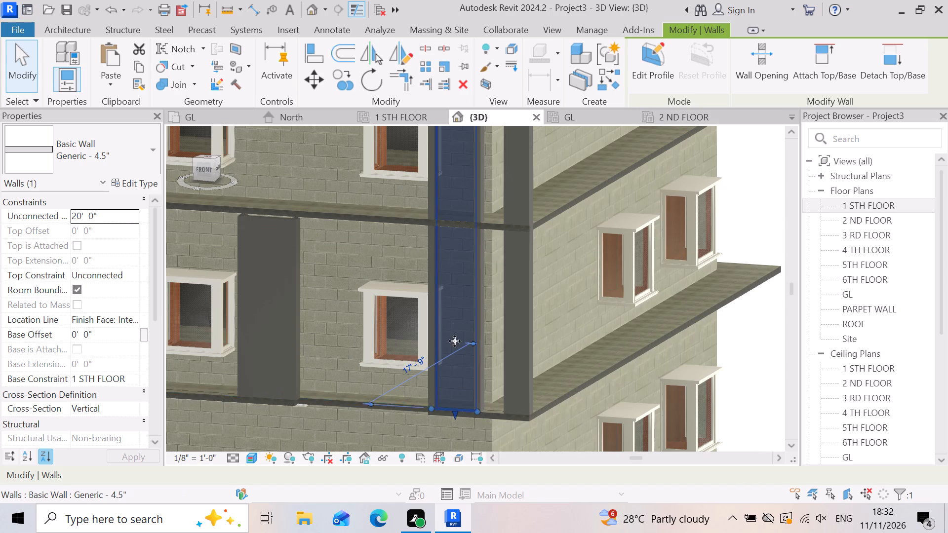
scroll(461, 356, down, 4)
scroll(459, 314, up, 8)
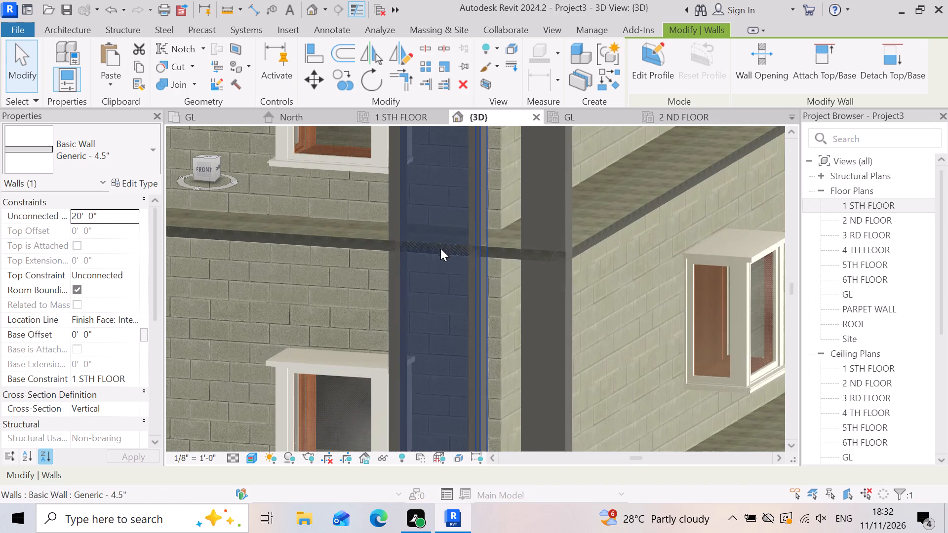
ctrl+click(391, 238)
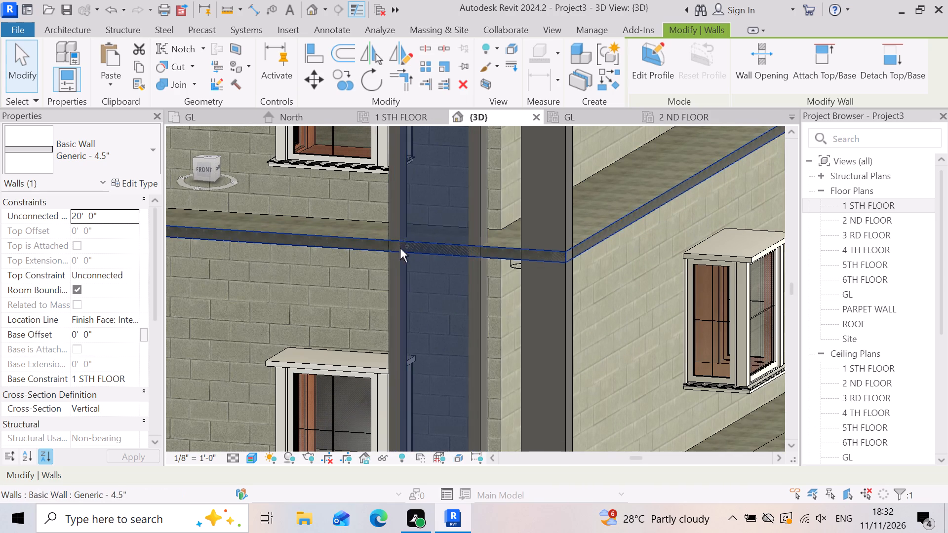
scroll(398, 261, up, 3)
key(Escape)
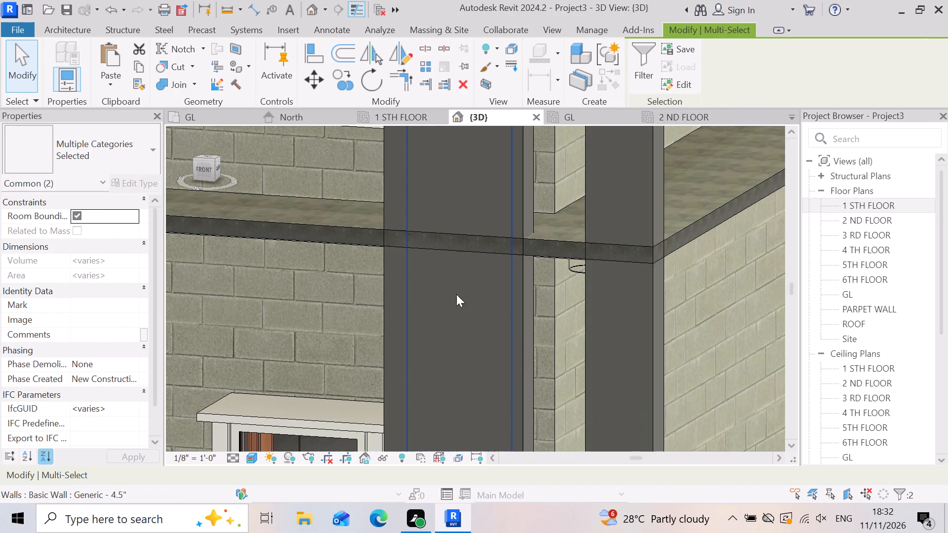
Constrain the front and both return walls of the tall projection just past the last front bay window to level 2 ND FLOOR, top offset -6".
scroll(476, 280, down, 3)
scroll(464, 288, up, 4)
click(472, 290)
scroll(456, 293, down, 1)
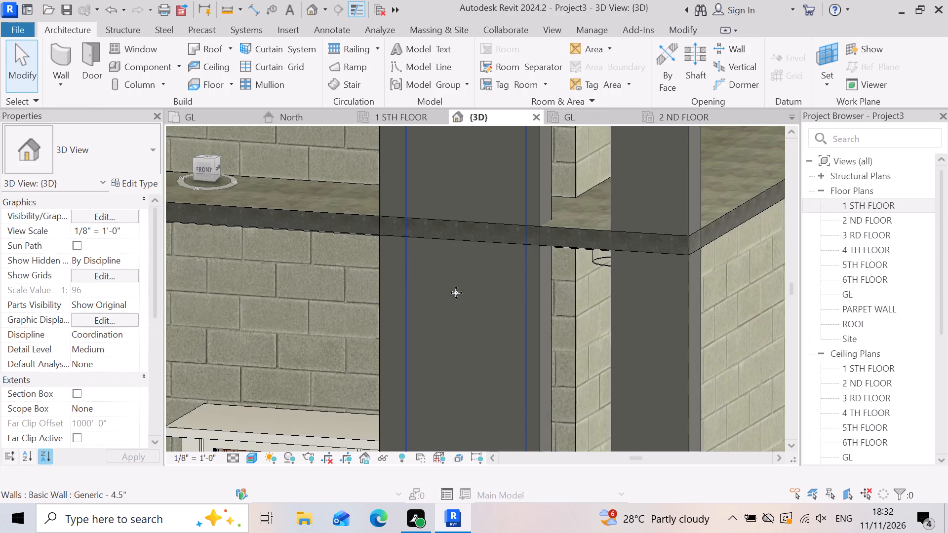
scroll(456, 293, down, 5)
scroll(435, 311, up, 6)
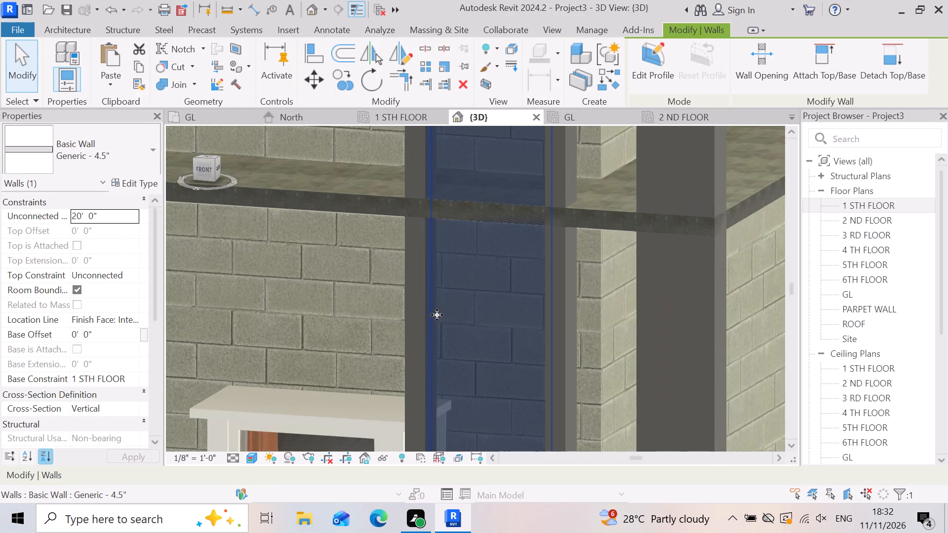
ctrl+click(413, 325)
scroll(386, 333, down, 3)
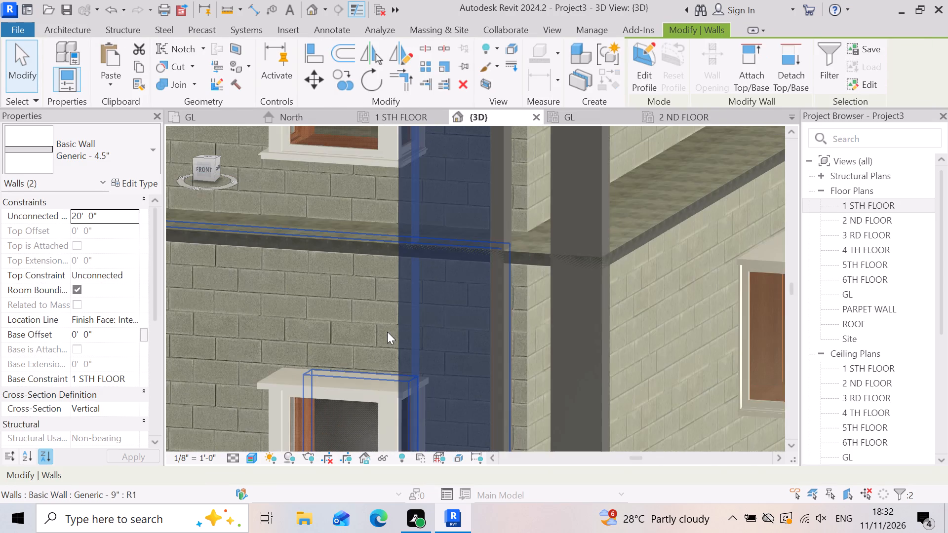
scroll(387, 332, down, 2)
scroll(466, 295, up, 9)
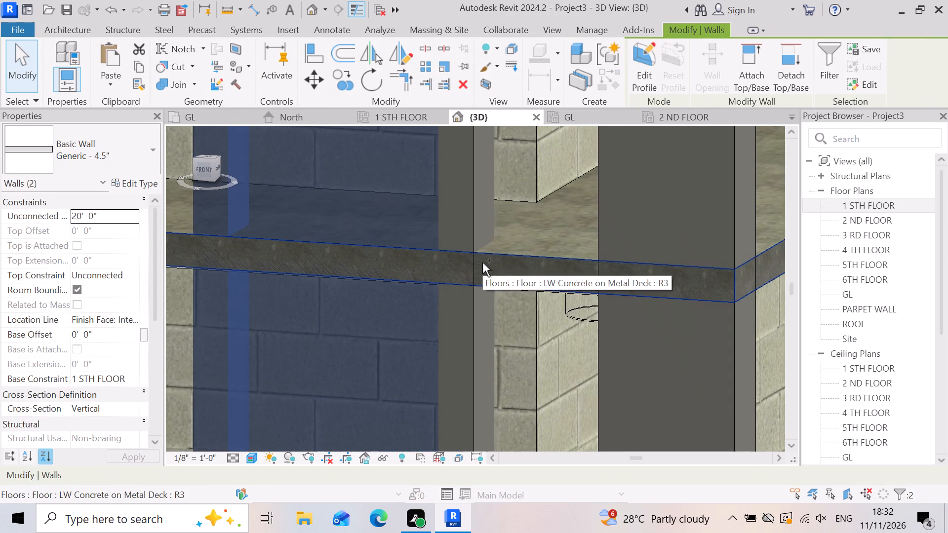
ctrl+click(474, 218)
scroll(456, 229, down, 8)
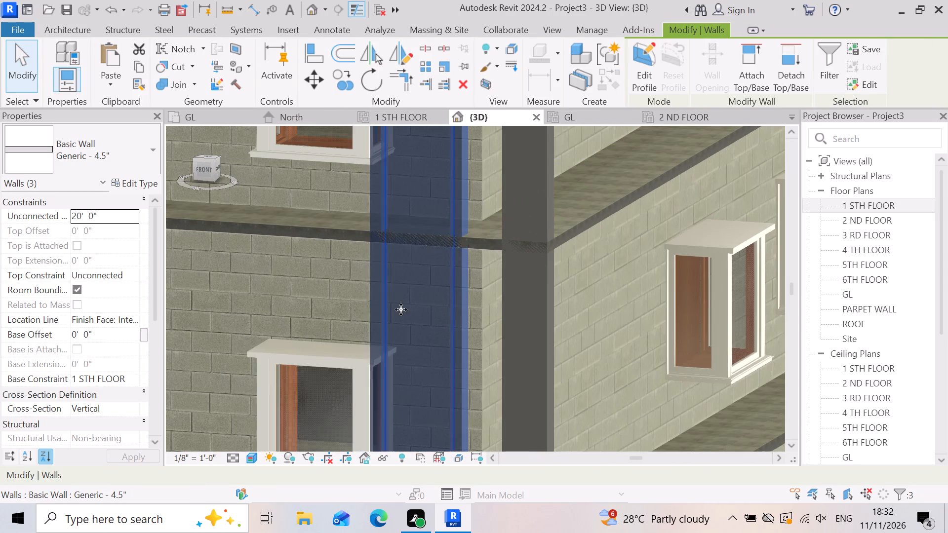
scroll(391, 327, down, 3)
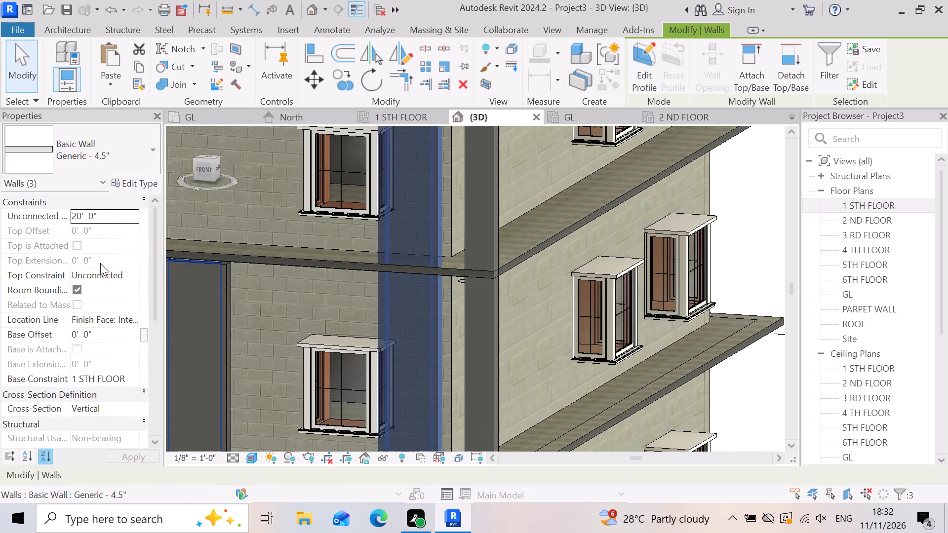
click(123, 272)
click(130, 277)
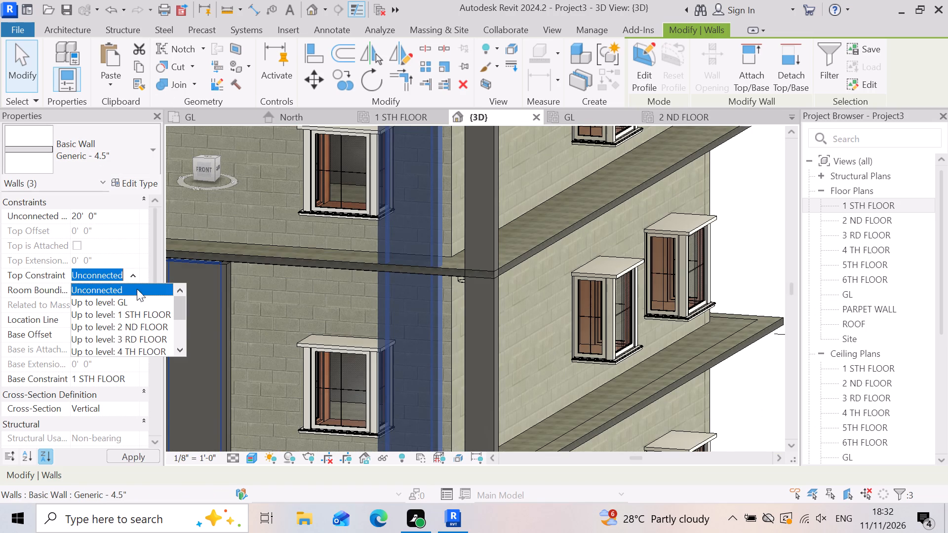
click(128, 322)
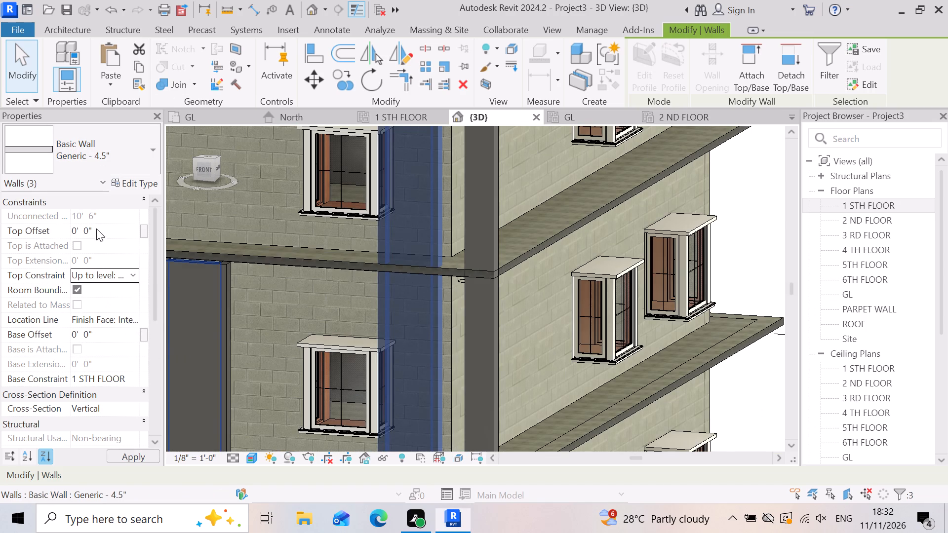
click(97, 228)
key(BackSpace)
key(BackSpace)
key(BackSpace)
key(BackSpace)
key(BackSpace)
key(BackSpace)
key(BackSpace)
key(BackSpace)
key(BackSpace)
key(BackSpace)
key(BackSpace)
key(BackSpace)
key(BackSpace)
text(-6)
key(shift+quotedbl)
key(Return)
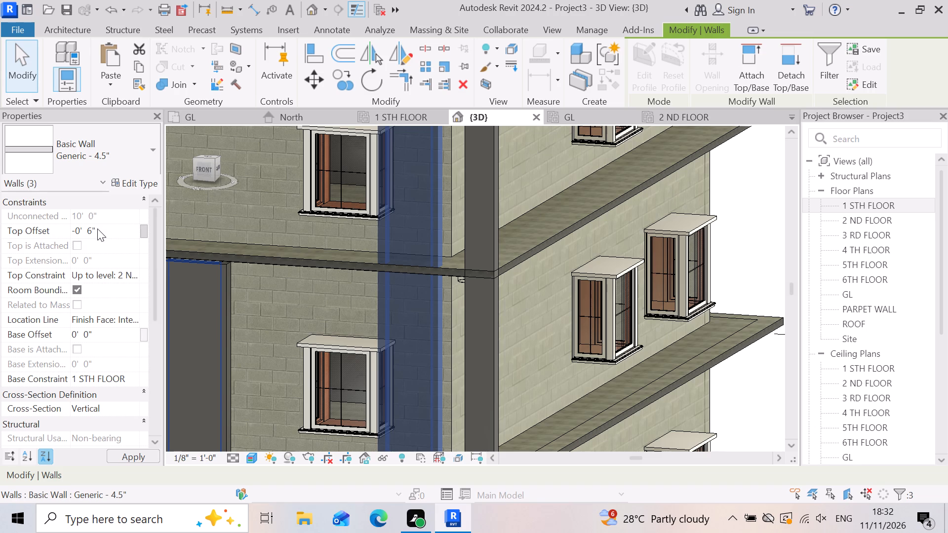
click(139, 458)
Constrain all three walls of the projection at the slab's outer corner to level 2 ND FLOOR with a top offset of -6".
scroll(370, 254, down, 10)
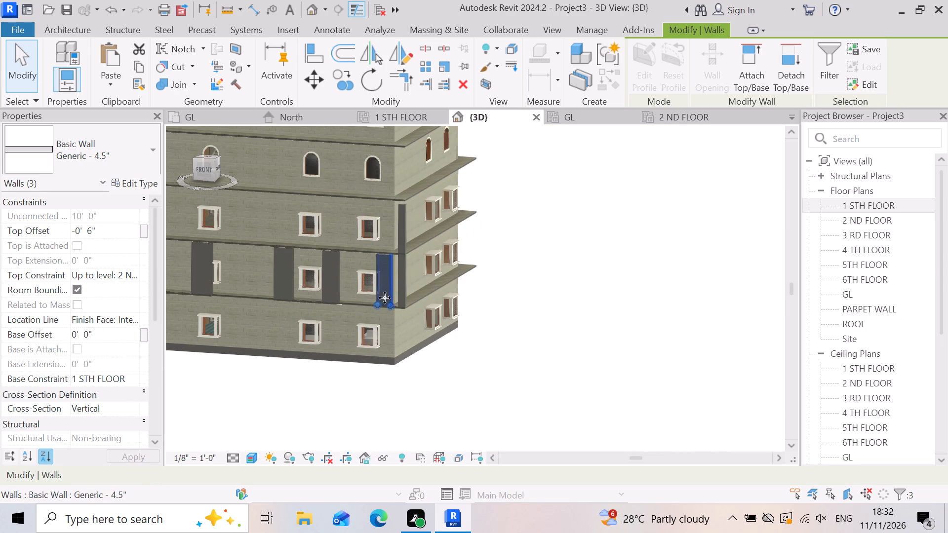
shift+middle_drag(370, 333, 445, 357)
shift+right_drag(388, 337, 445, 357)
scroll(445, 357, down, 1)
scroll(352, 332, up, 3)
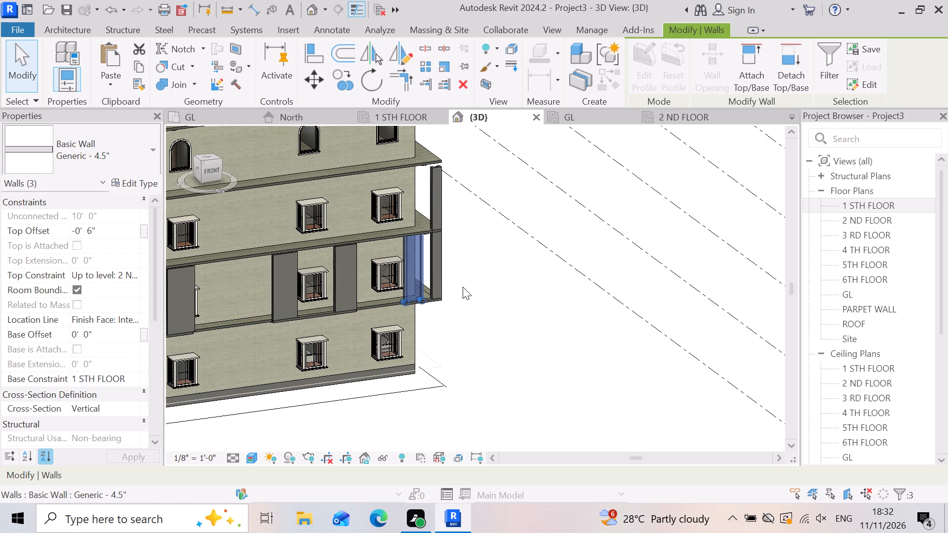
scroll(471, 292, up, 2)
scroll(440, 304, down, 2)
scroll(440, 303, up, 5)
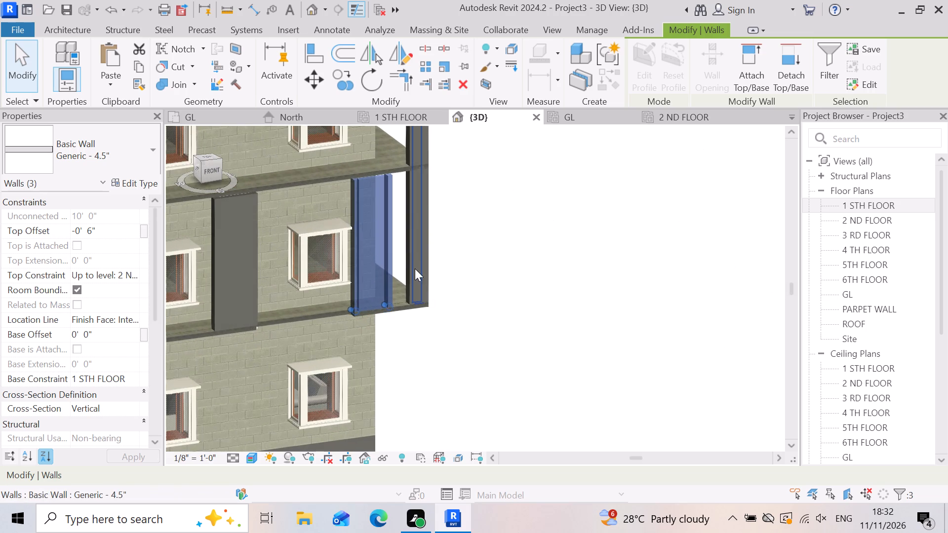
click(412, 264)
scroll(553, 412, down, 3)
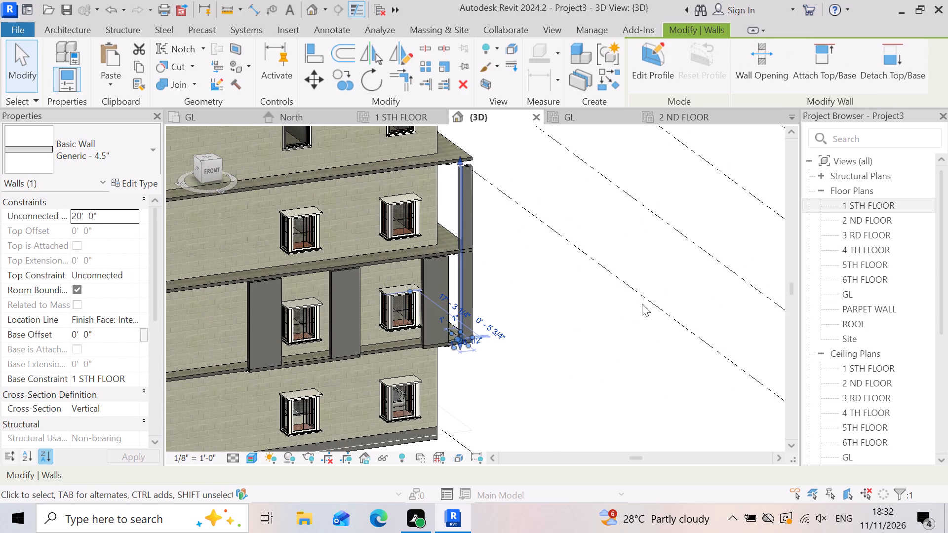
key(Escape)
scroll(568, 267, up, 8)
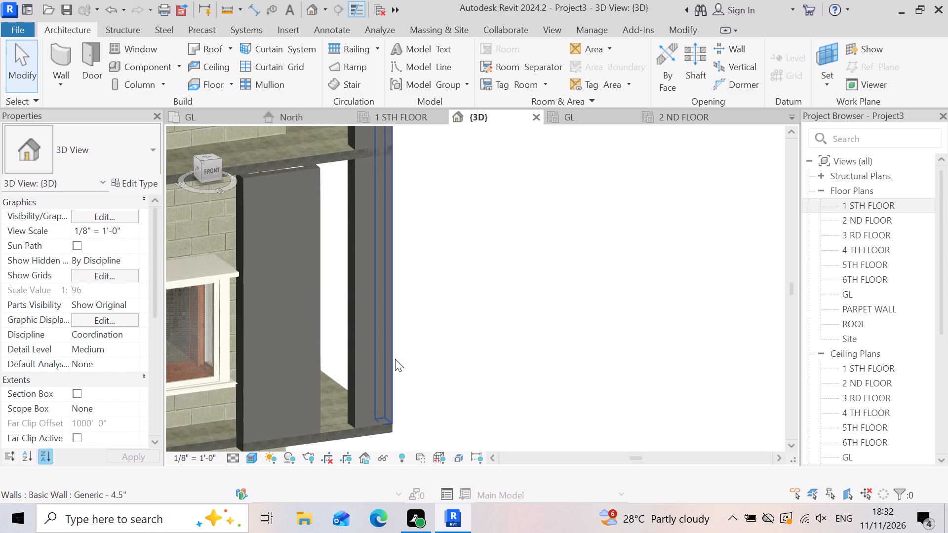
scroll(400, 380, down, 7)
scroll(423, 262, up, 3)
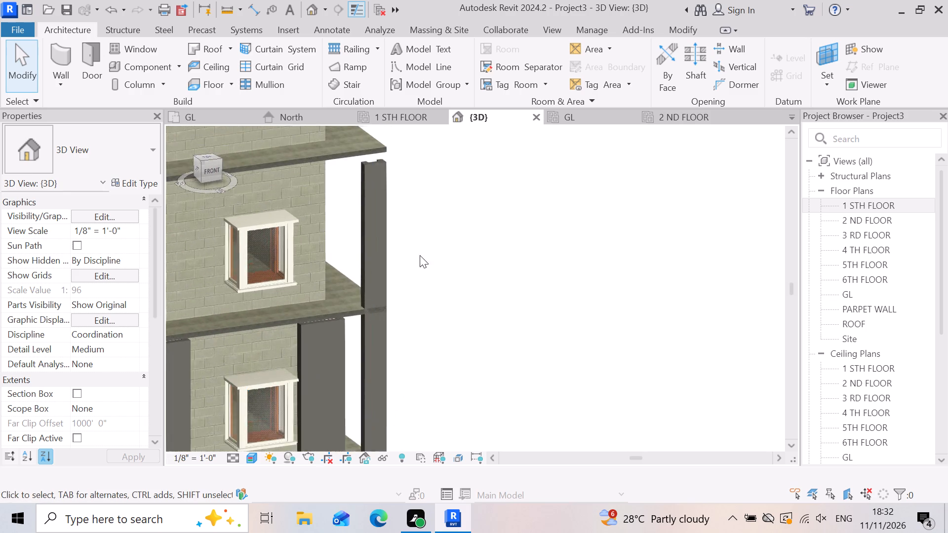
scroll(420, 255, up, 3)
click(345, 248)
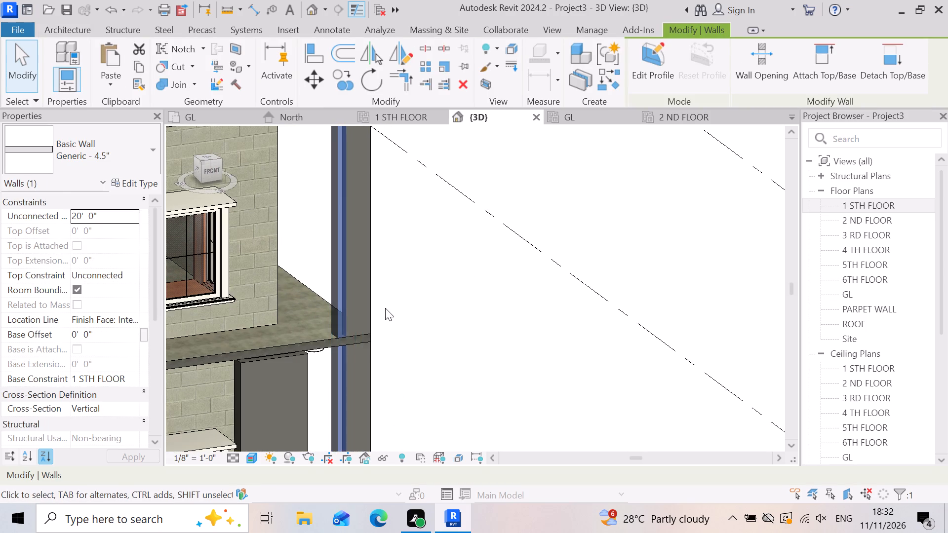
scroll(385, 308, up, 4)
ctrl+click(330, 299)
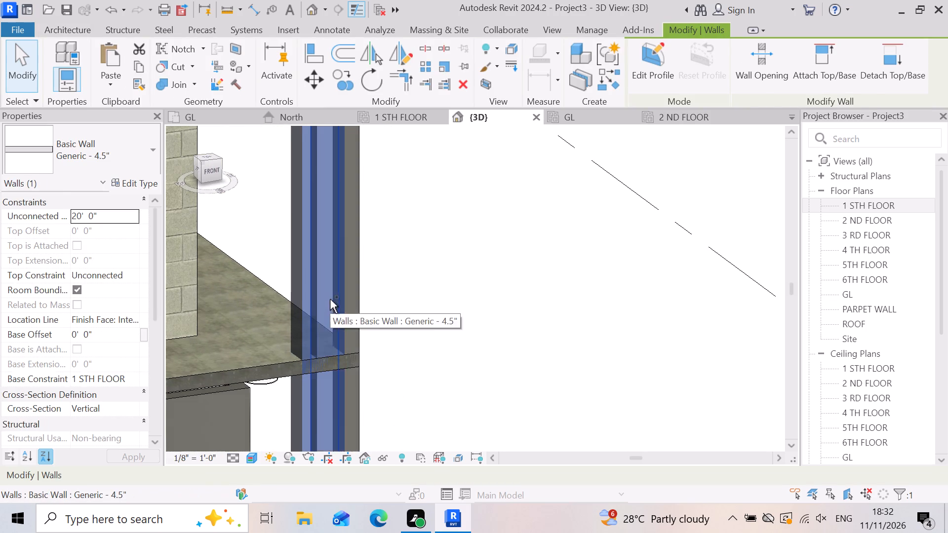
scroll(384, 325, up, 5)
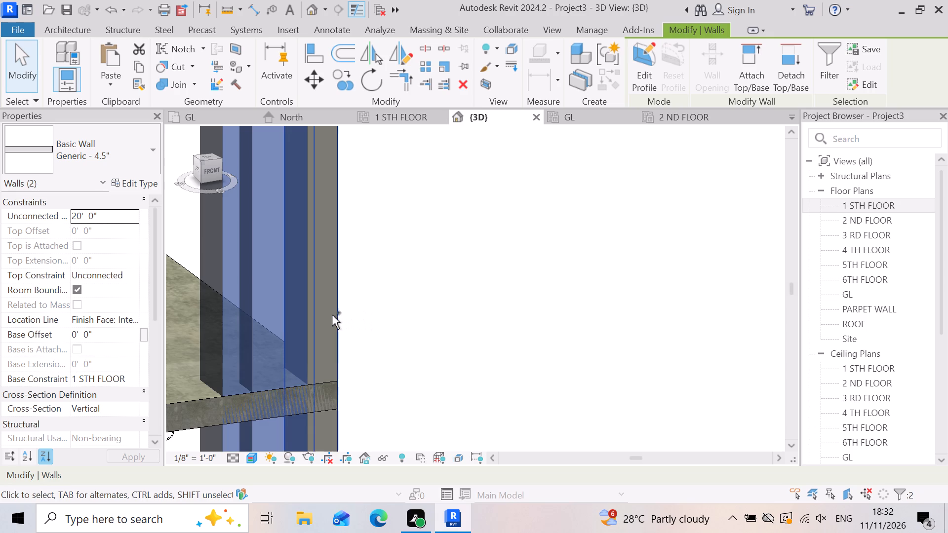
ctrl+click(332, 315)
scroll(336, 314, down, 4)
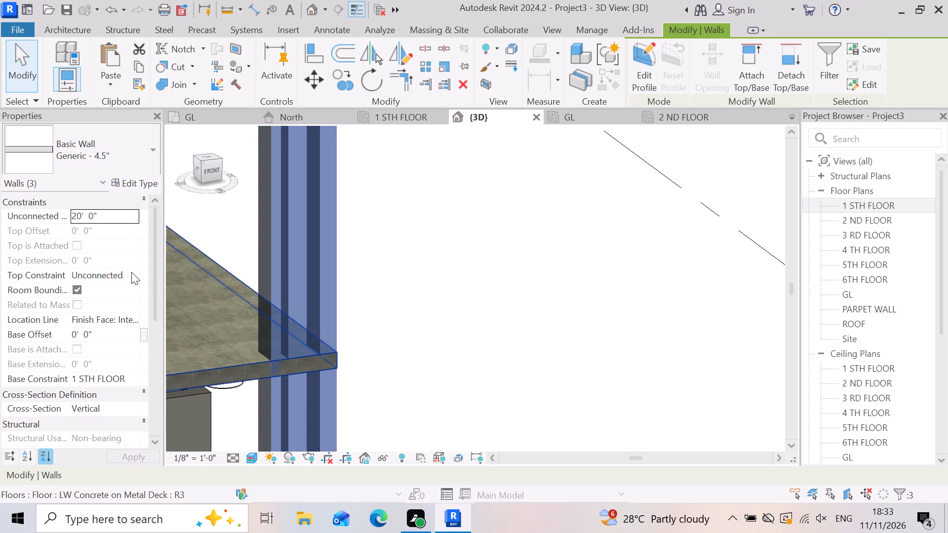
click(134, 272)
click(144, 323)
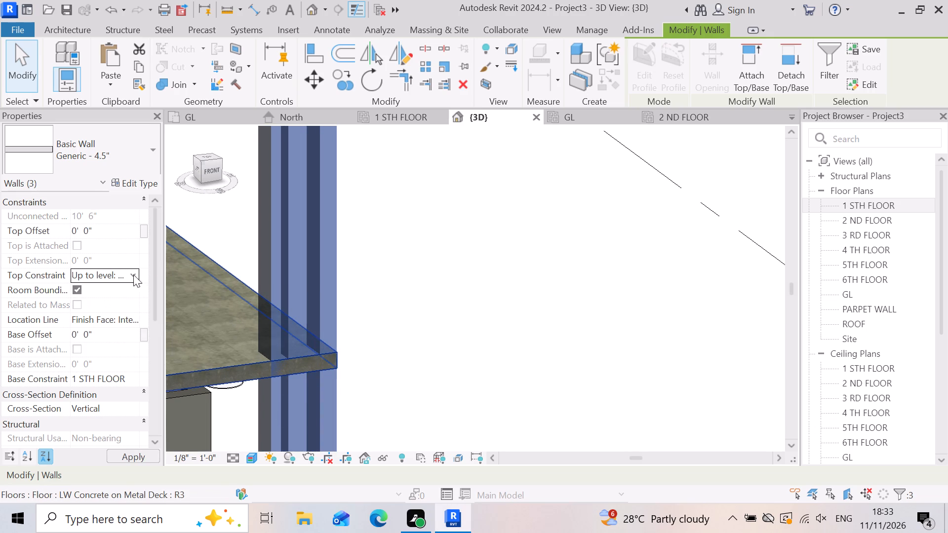
click(115, 233)
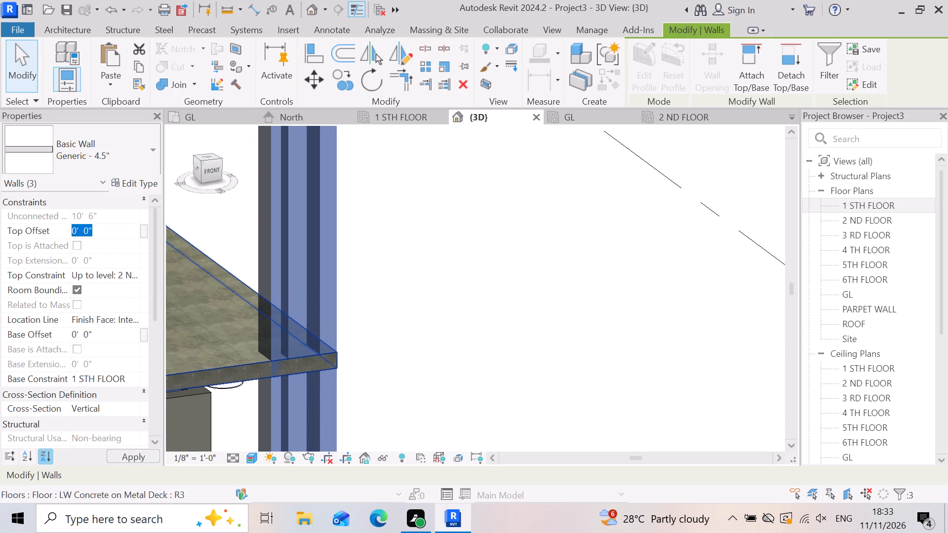
text(-6)
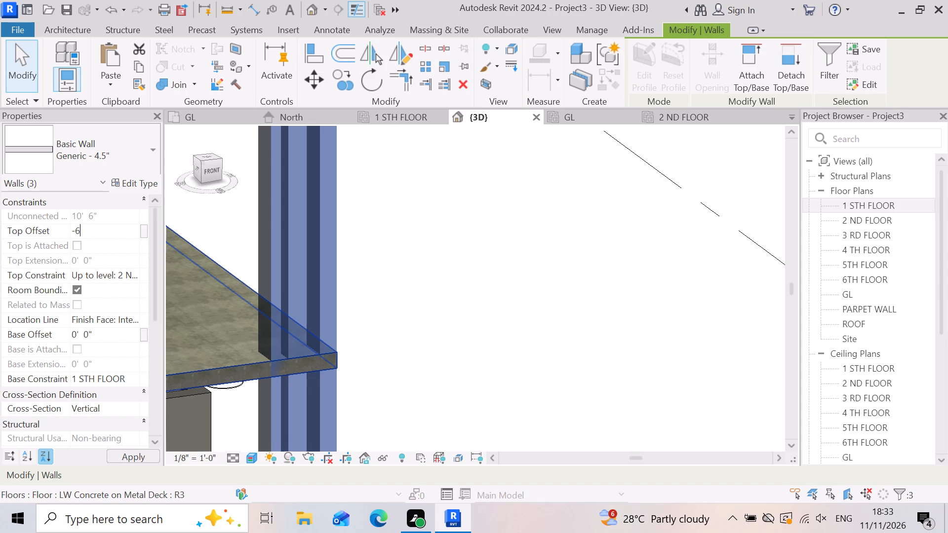
key(ctrl+apostrophe)
key(shift+quotedbl)
key(Return)
click(131, 461)
scroll(404, 296, down, 8)
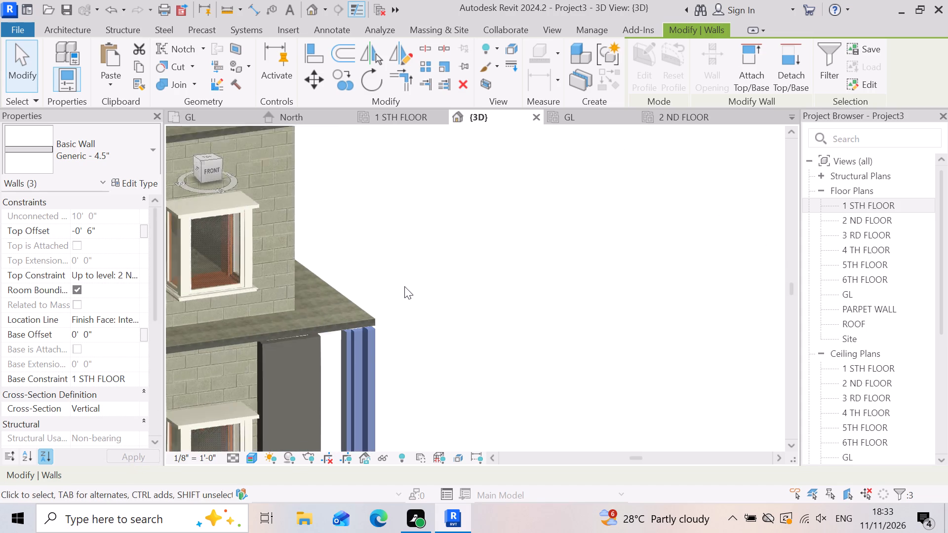
scroll(415, 280, down, 7)
click(542, 332)
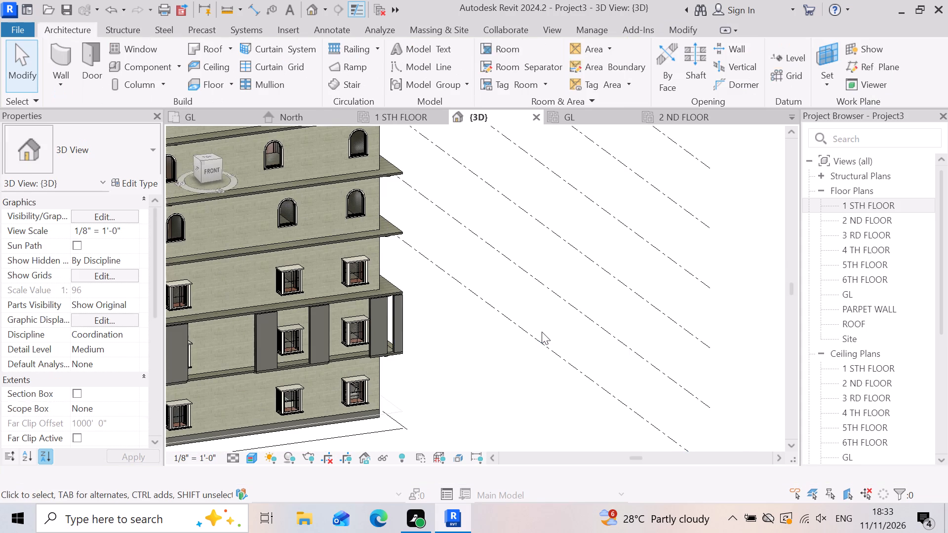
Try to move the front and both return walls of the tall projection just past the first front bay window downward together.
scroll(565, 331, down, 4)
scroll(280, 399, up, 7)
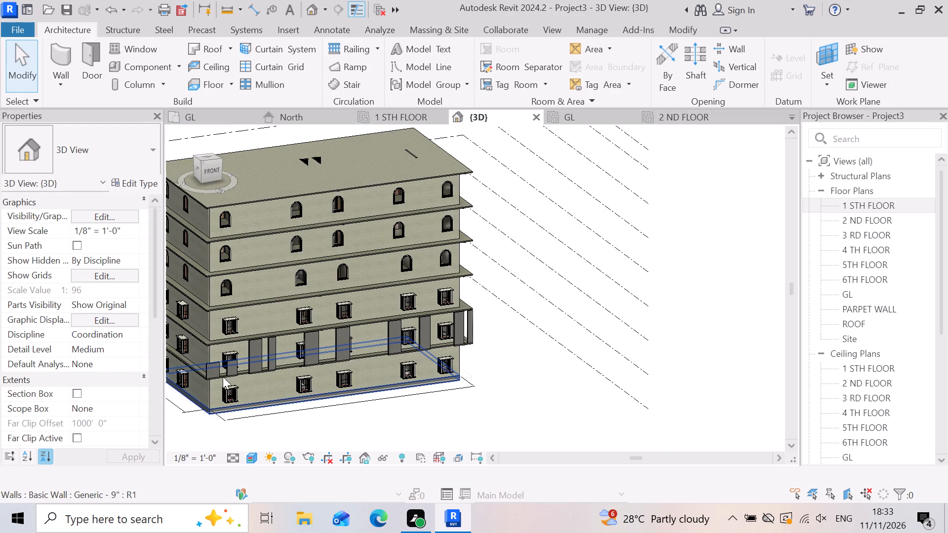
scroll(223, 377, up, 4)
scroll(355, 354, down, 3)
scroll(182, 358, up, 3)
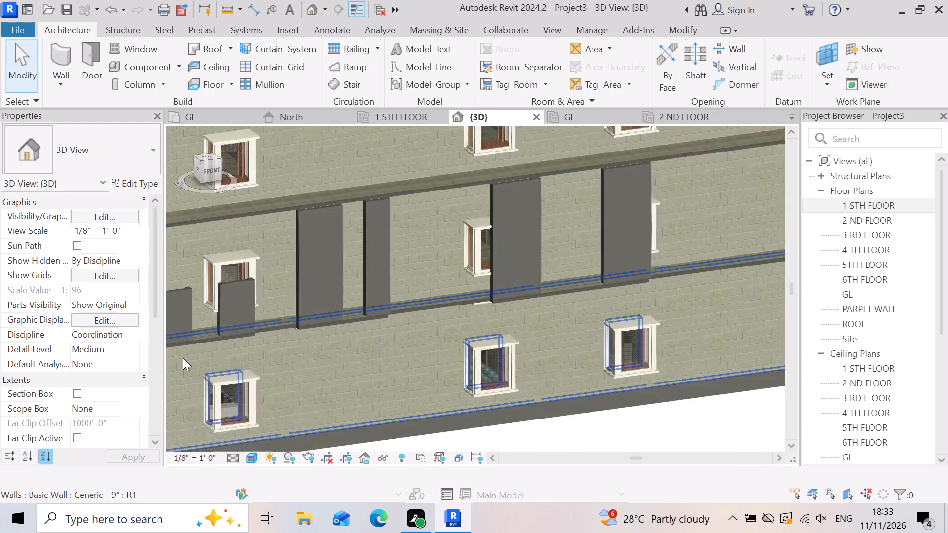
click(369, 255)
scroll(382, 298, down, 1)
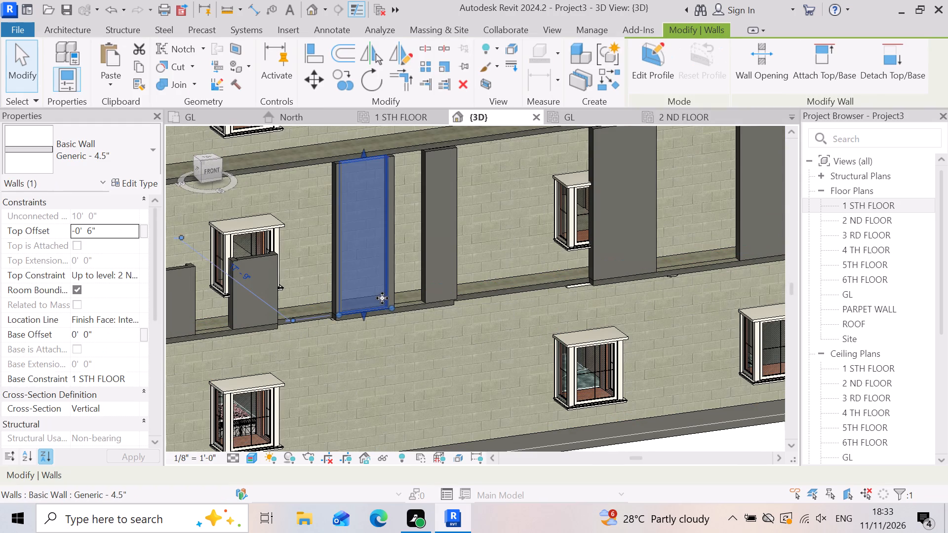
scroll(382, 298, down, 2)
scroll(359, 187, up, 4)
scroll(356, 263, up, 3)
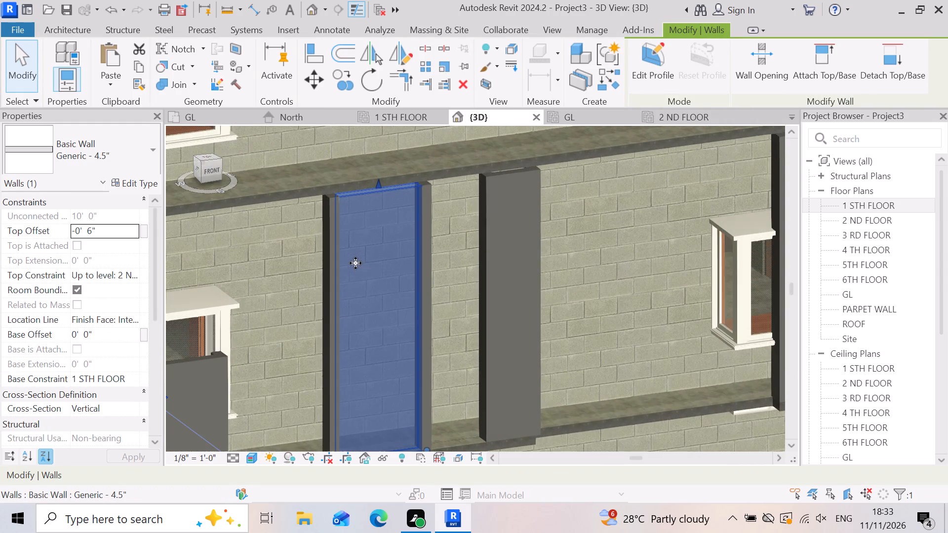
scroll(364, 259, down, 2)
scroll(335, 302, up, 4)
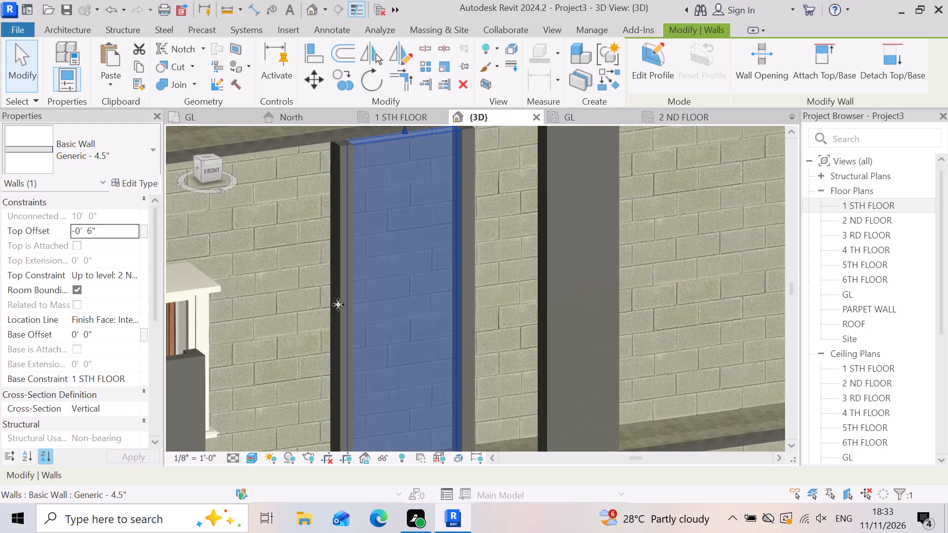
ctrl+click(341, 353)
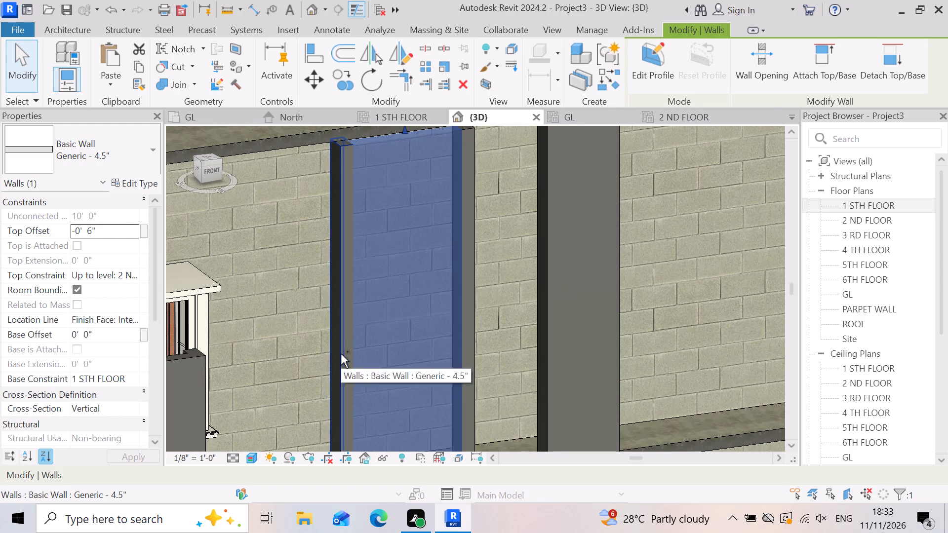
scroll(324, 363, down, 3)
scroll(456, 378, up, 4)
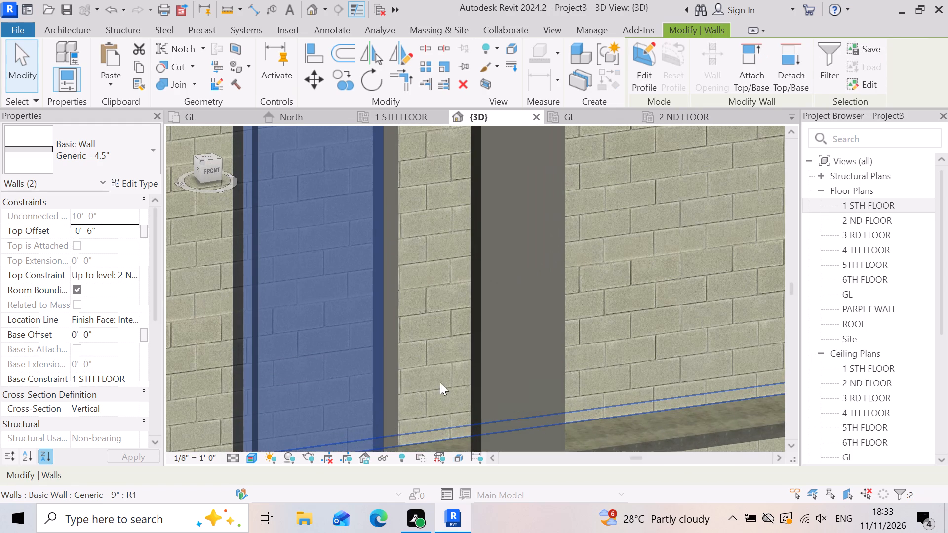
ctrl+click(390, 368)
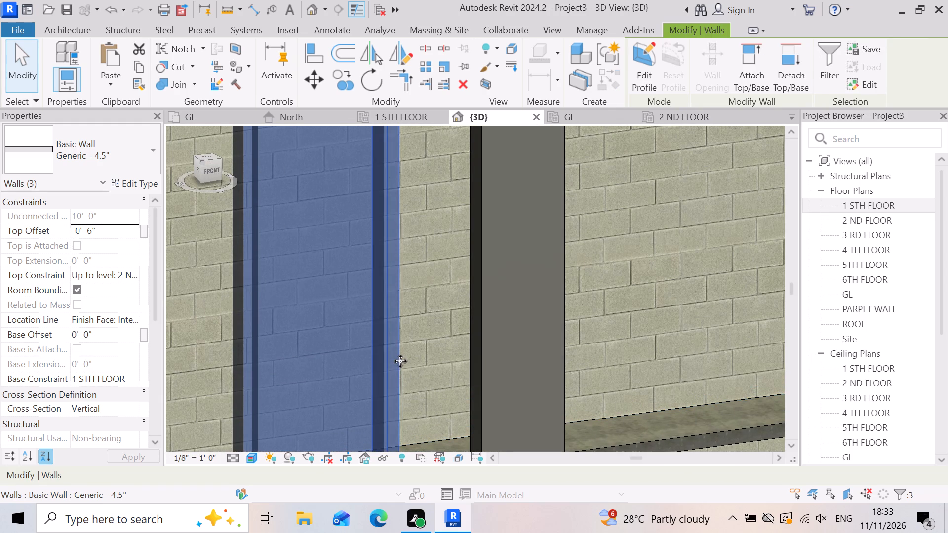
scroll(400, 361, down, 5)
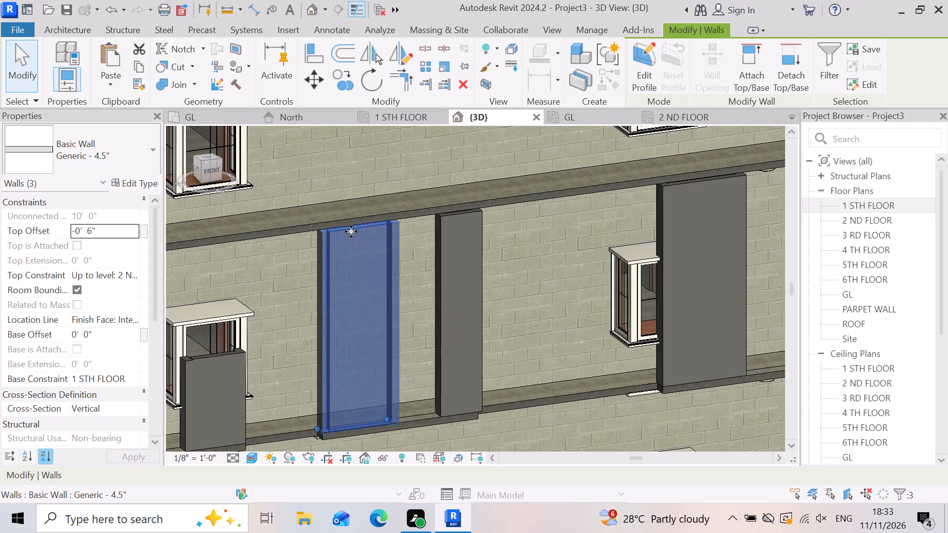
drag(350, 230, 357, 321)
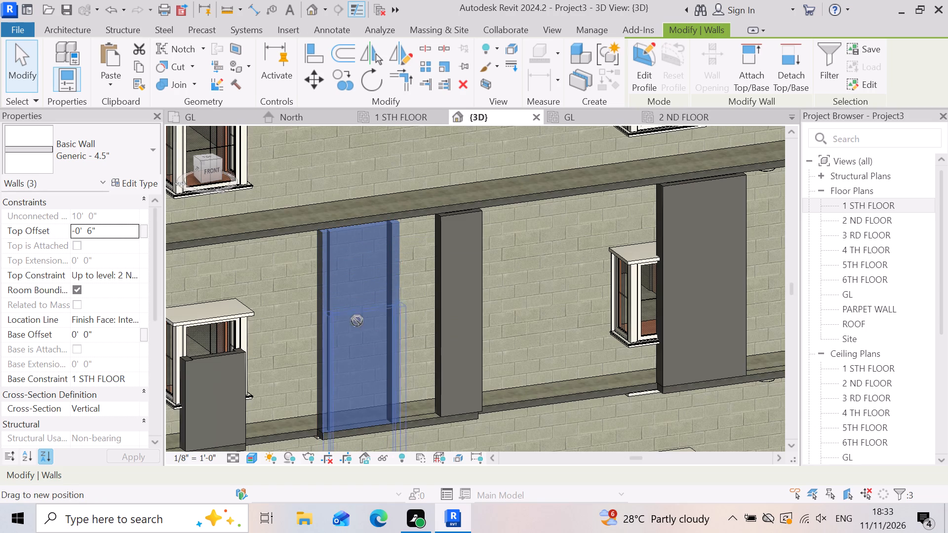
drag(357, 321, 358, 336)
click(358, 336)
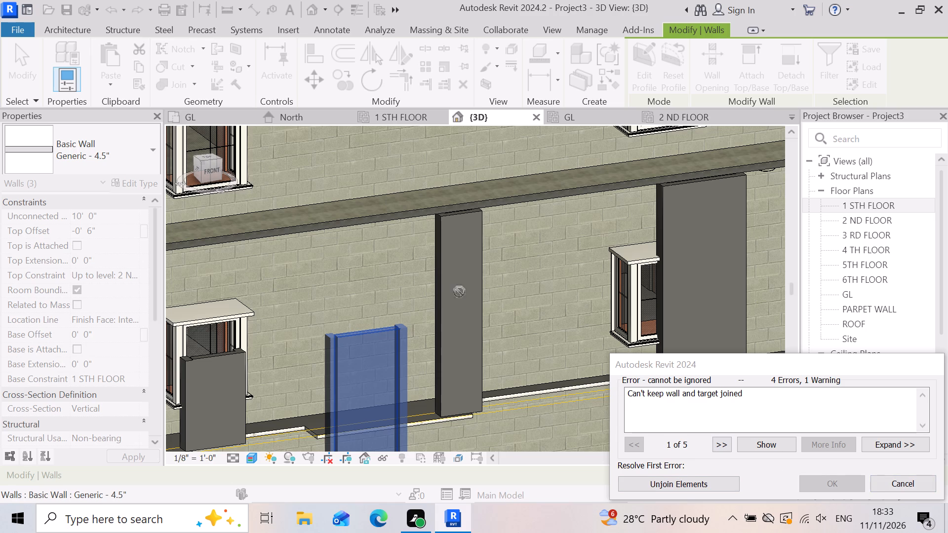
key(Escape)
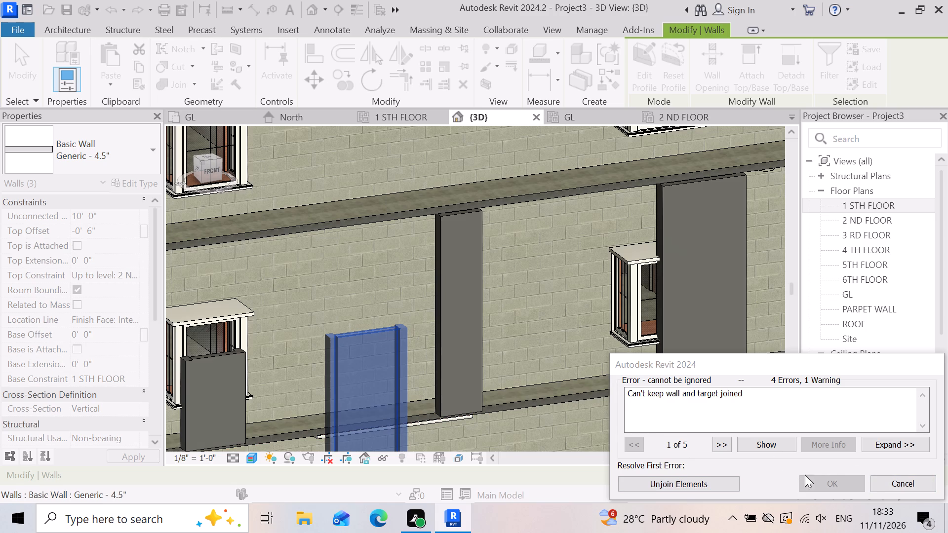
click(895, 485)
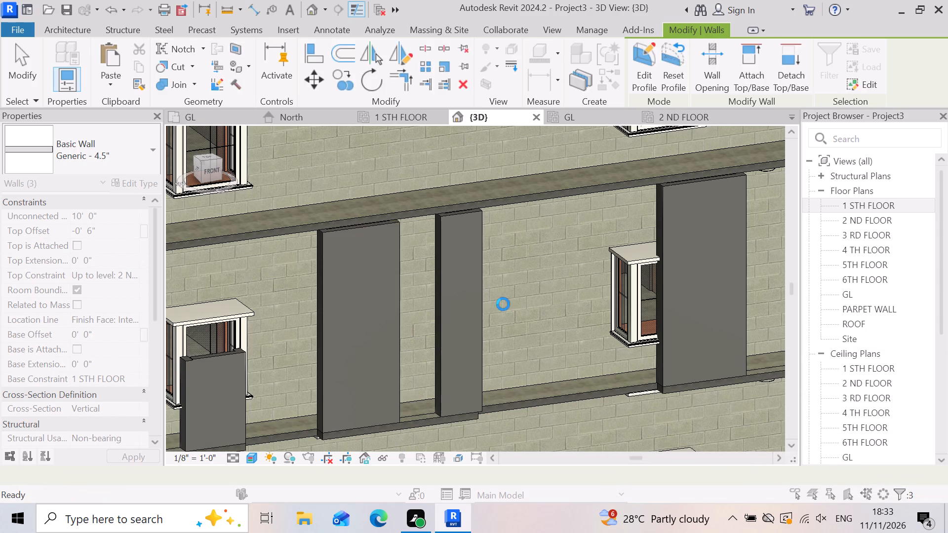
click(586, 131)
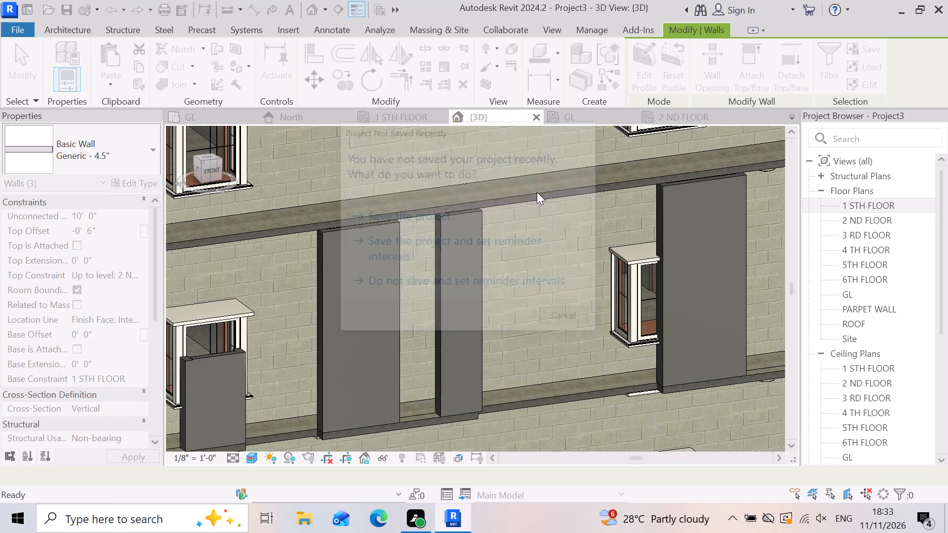
Lower the top of that projection's front wall to a height of about 4' 9", keeping its base on 1 STH FLOOR.
click(388, 295)
scroll(346, 288, up, 3)
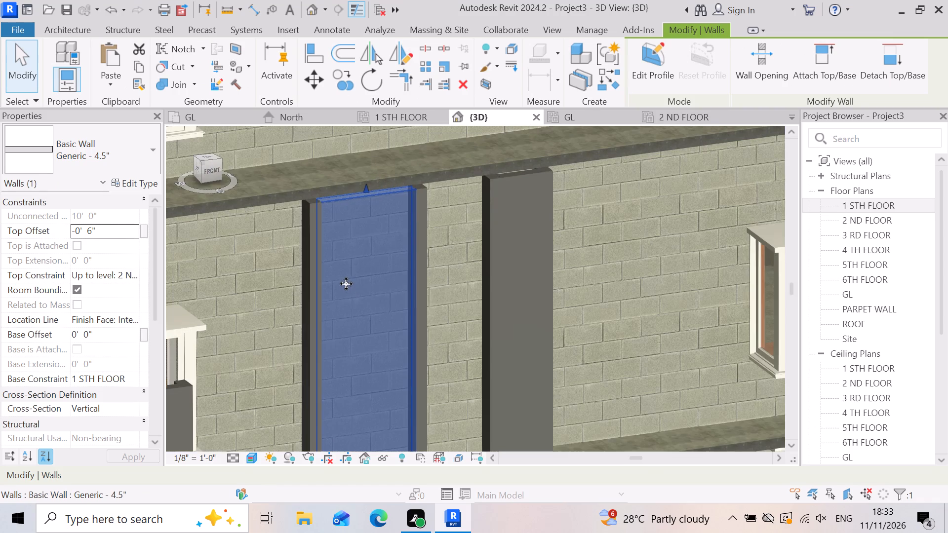
drag(366, 187, 366, 235)
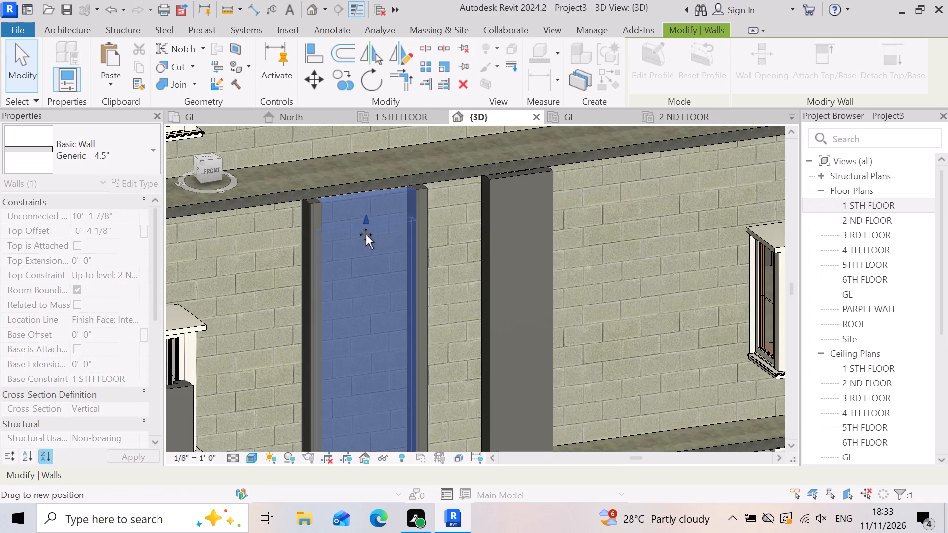
drag(366, 235, 367, 329)
scroll(381, 315, down, 4)
scroll(334, 354, up, 2)
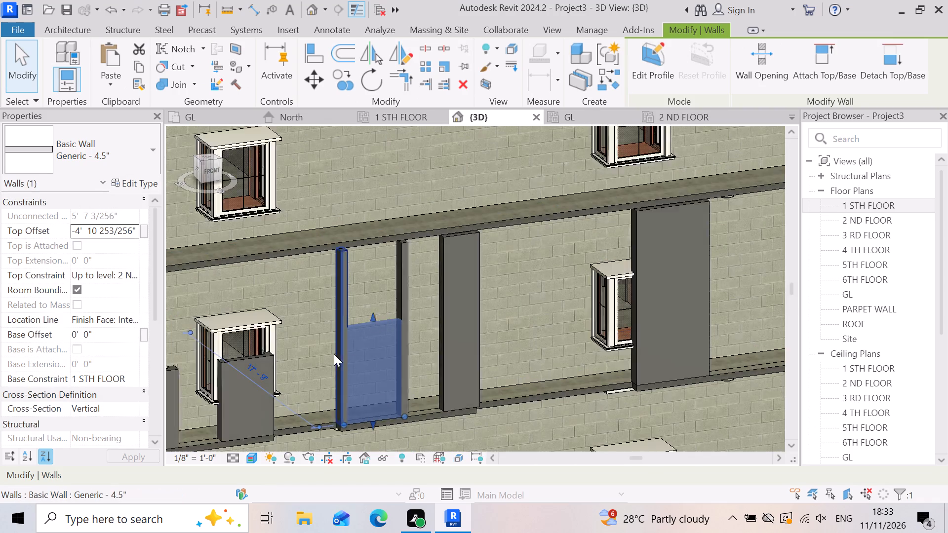
scroll(334, 354, up, 1)
scroll(351, 333, down, 4)
scroll(384, 361, up, 3)
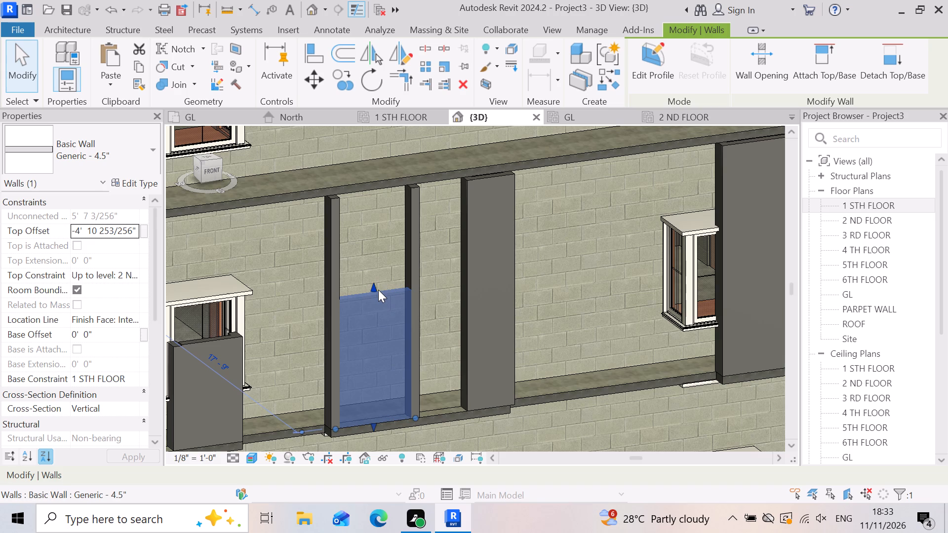
drag(372, 285, 376, 307)
scroll(365, 315, down, 7)
scroll(305, 379, up, 6)
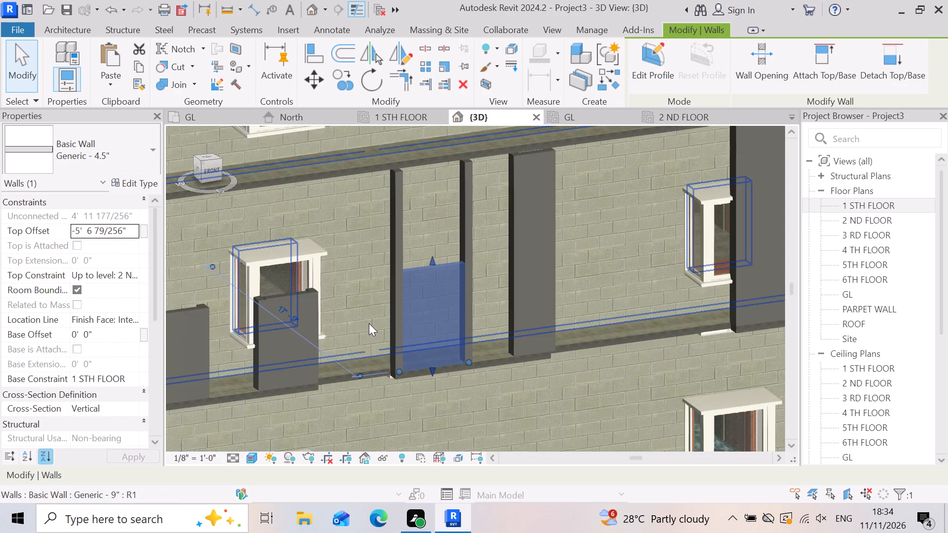
scroll(369, 323, up, 3)
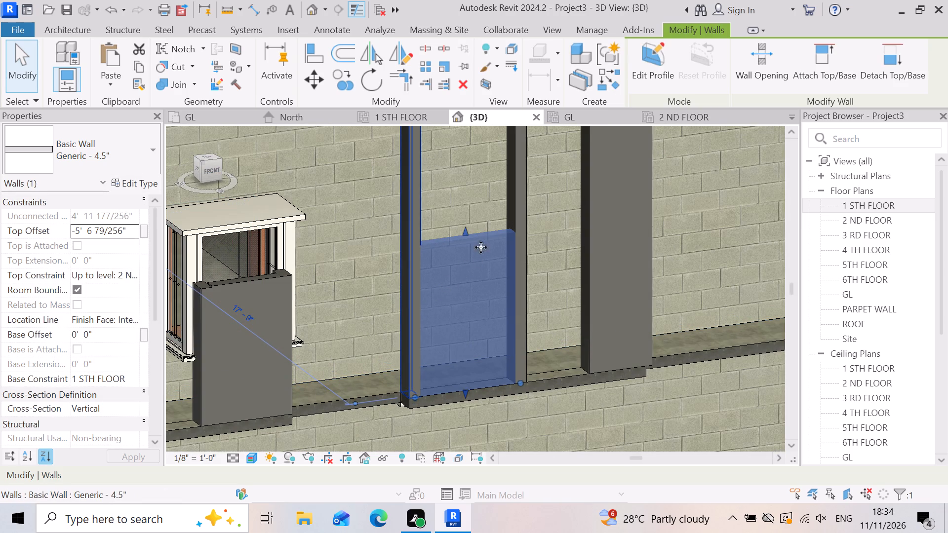
drag(464, 230, 465, 242)
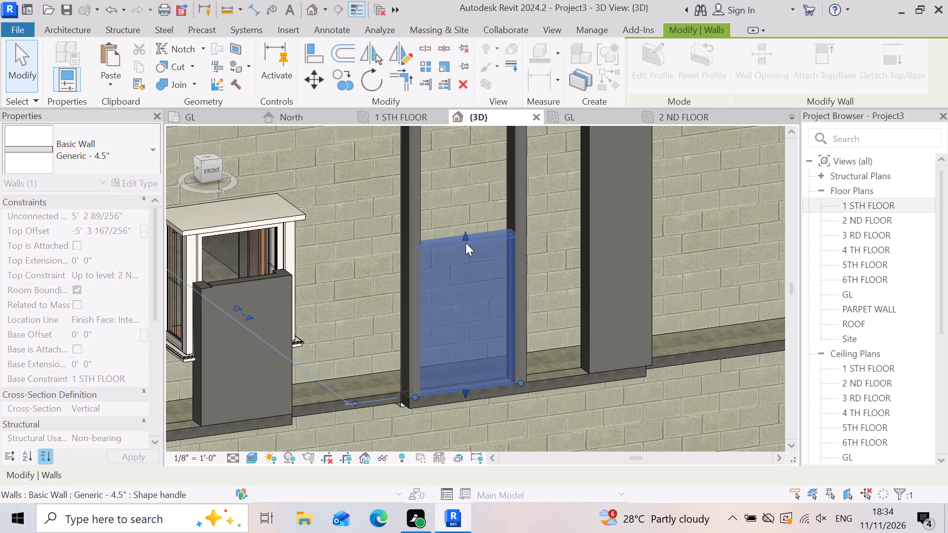
click(466, 243)
scroll(411, 303, down, 3)
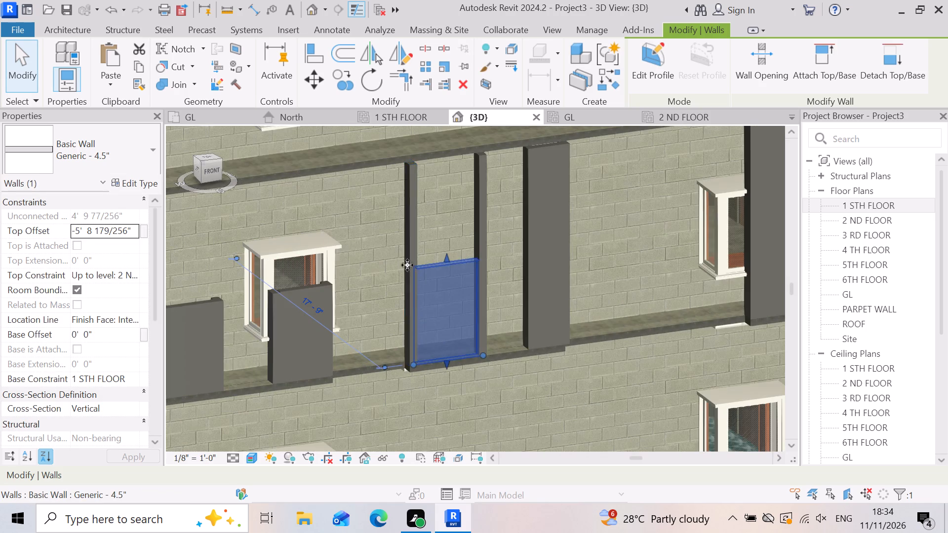
Lower both return walls of that projection flush with the front wall's top, about 4' 9" high.
click(407, 251)
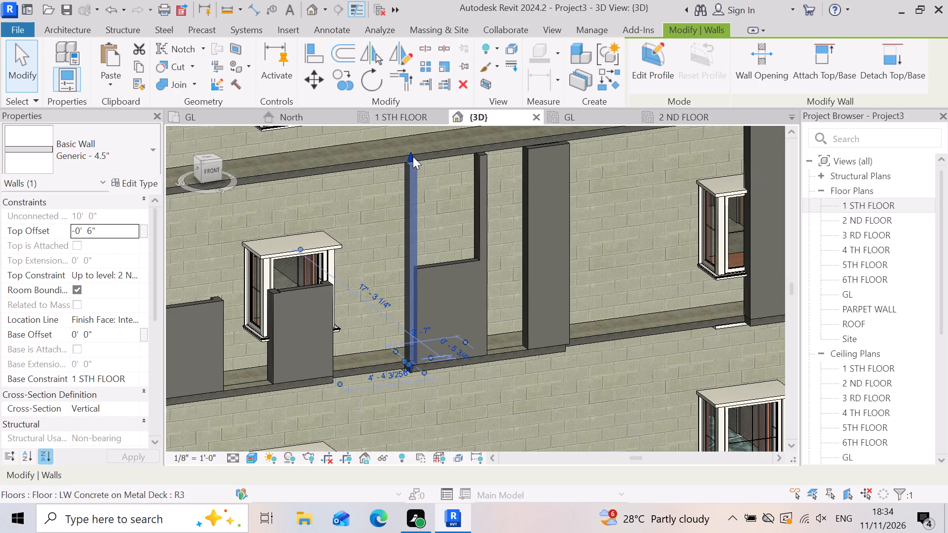
drag(413, 156, 417, 272)
click(485, 221)
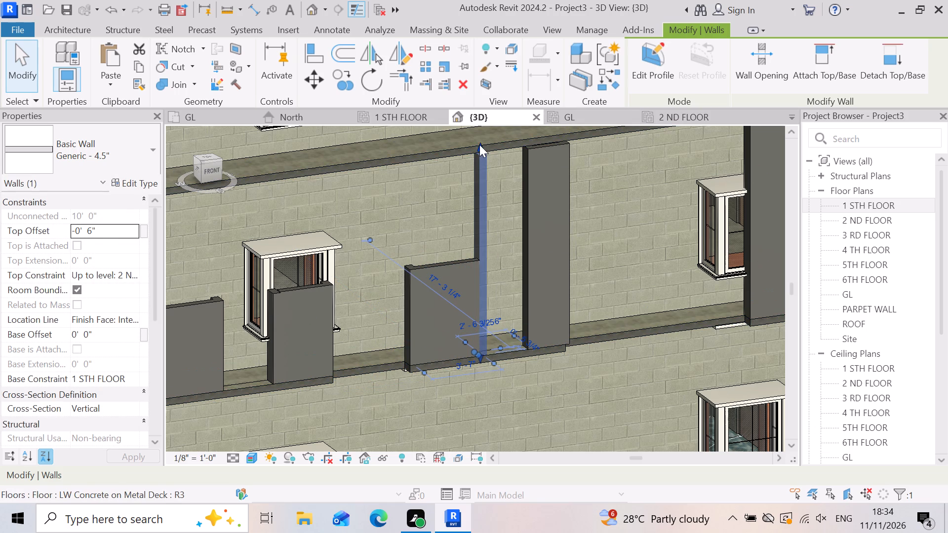
drag(479, 145, 492, 259)
click(492, 259)
scroll(403, 238, down, 4)
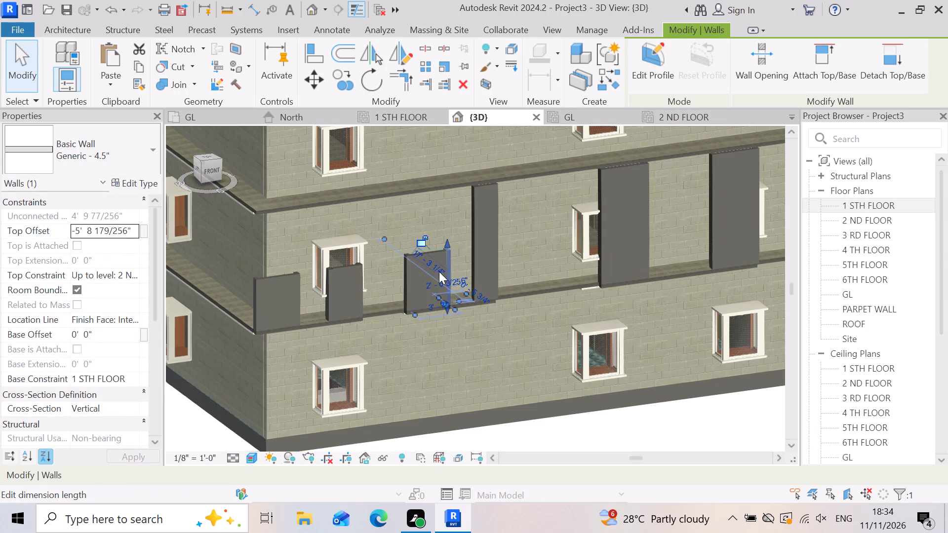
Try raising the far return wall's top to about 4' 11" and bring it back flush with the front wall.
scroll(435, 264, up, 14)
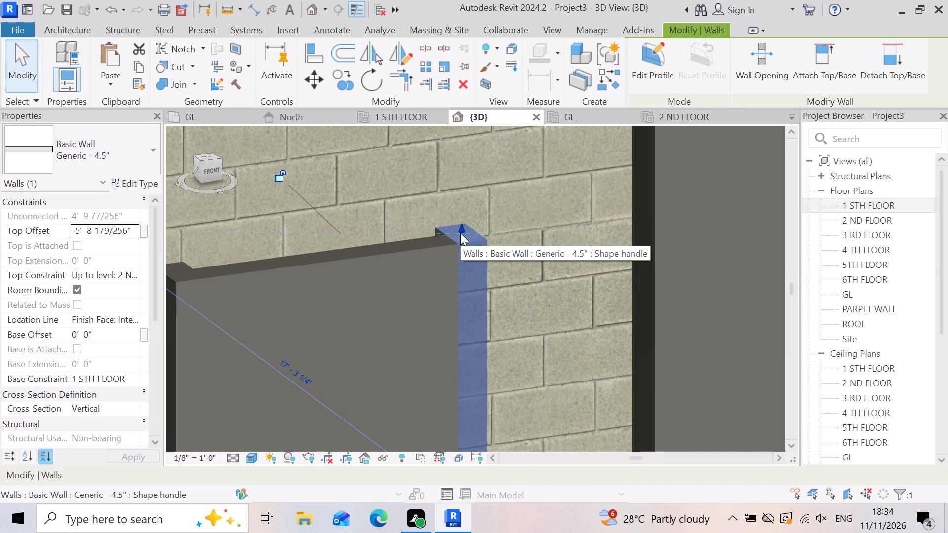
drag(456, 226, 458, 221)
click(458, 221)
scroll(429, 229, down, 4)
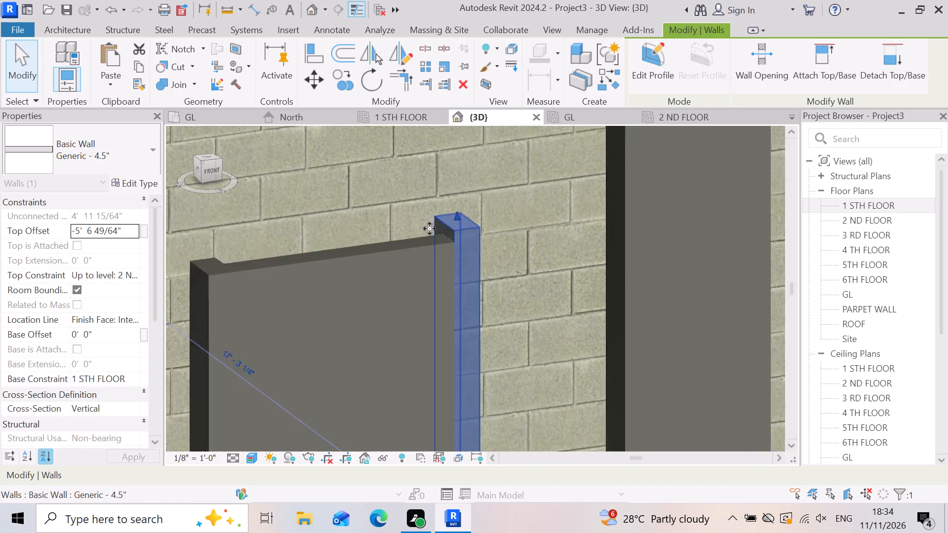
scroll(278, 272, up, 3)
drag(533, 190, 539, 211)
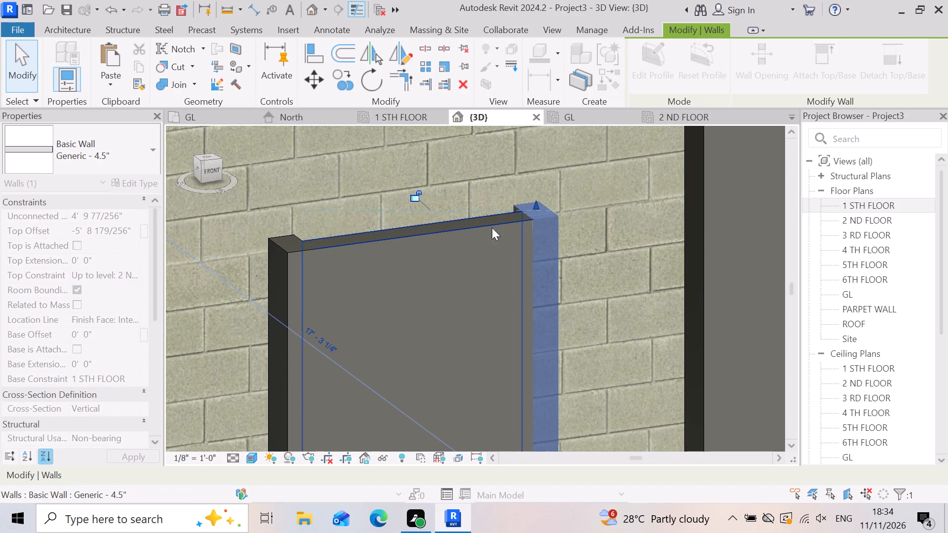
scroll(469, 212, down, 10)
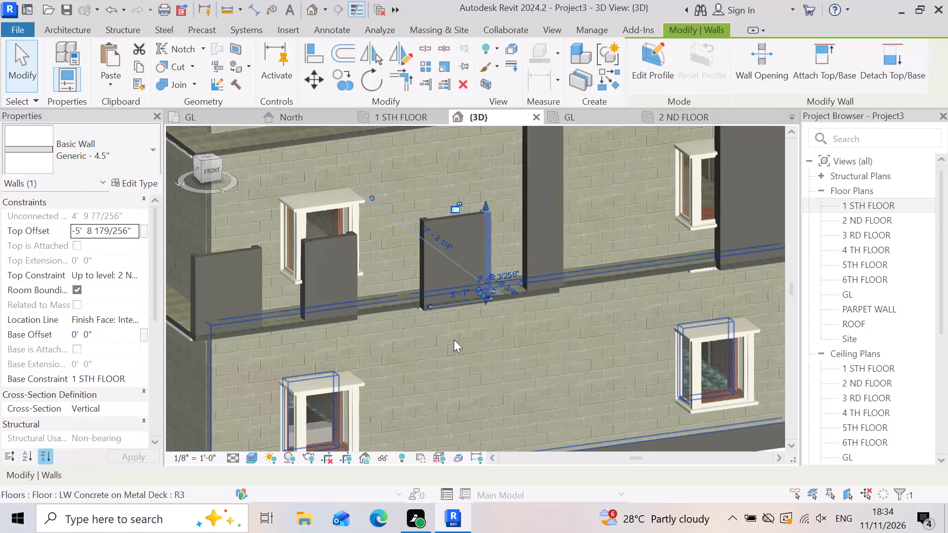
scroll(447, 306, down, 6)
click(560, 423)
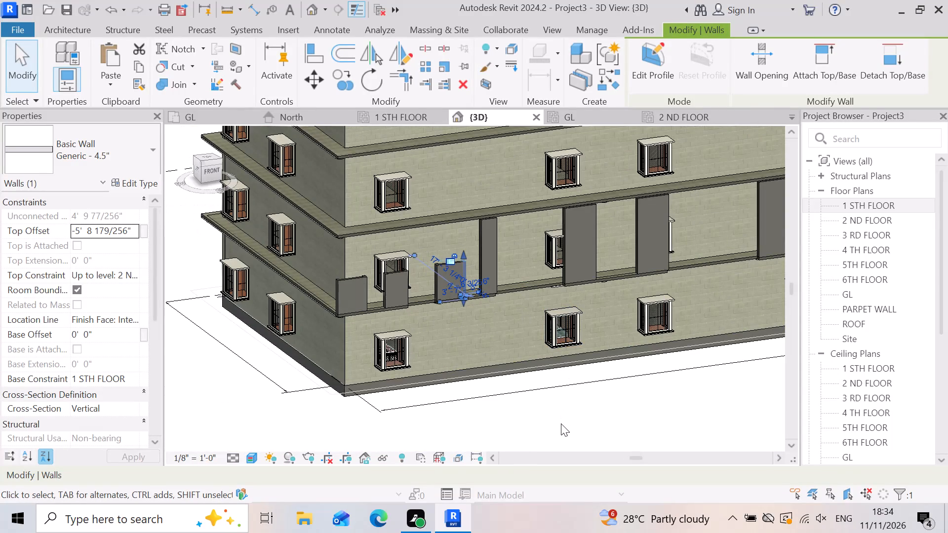
Examine the low and tall projection walls along the 1 STH FLOOR front facade, up close and against the whole building.
scroll(442, 211, up, 2)
scroll(447, 257, up, 3)
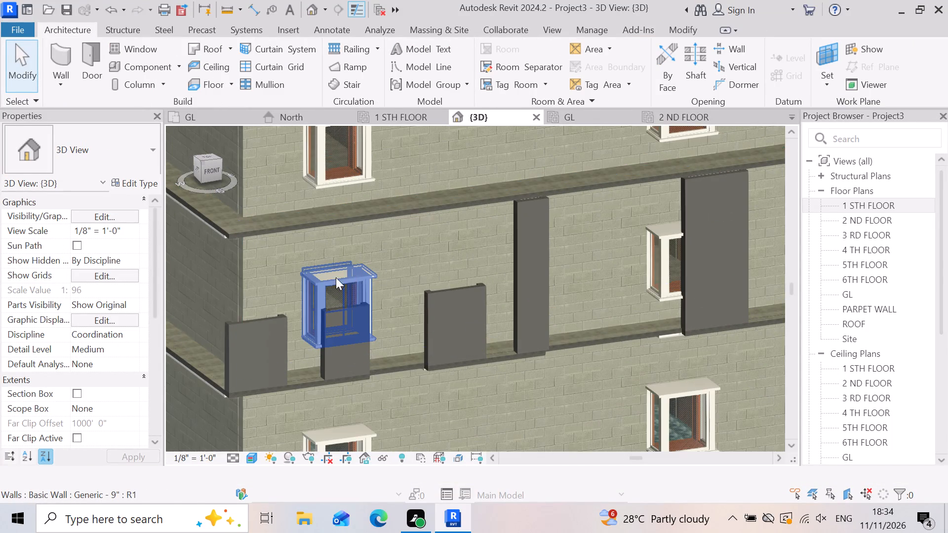
scroll(348, 277, up, 3)
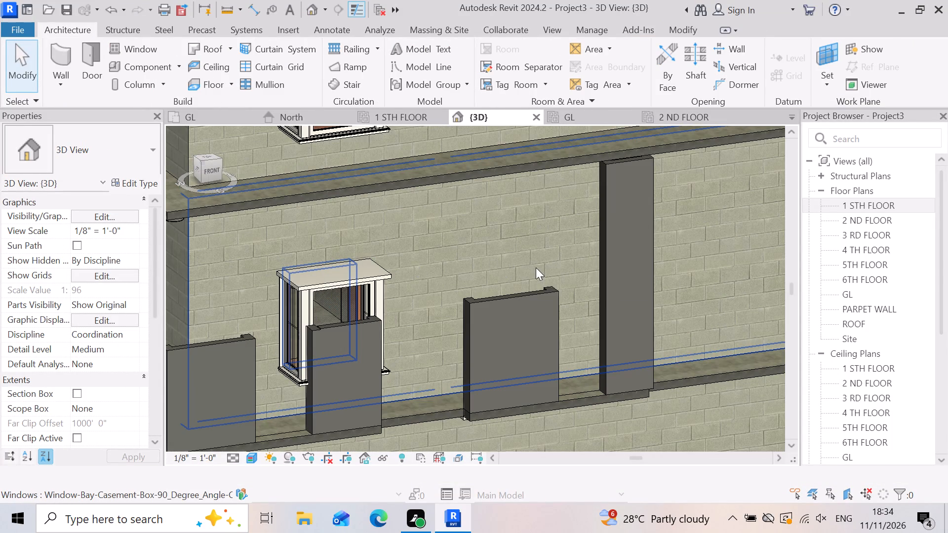
scroll(478, 289, down, 11)
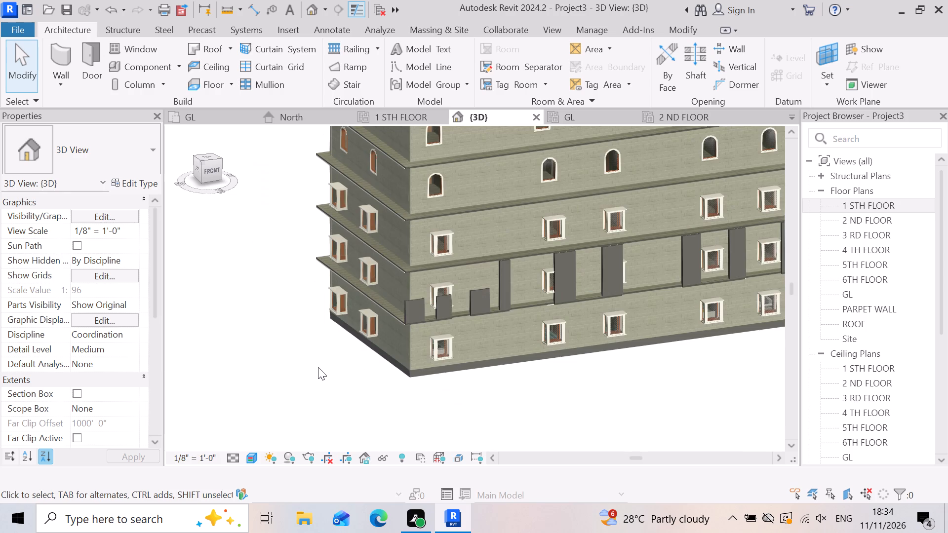
shift+right_drag(318, 368, 273, 290)
shift+middle_drag(317, 368, 308, 362)
shift+middle_click(273, 290)
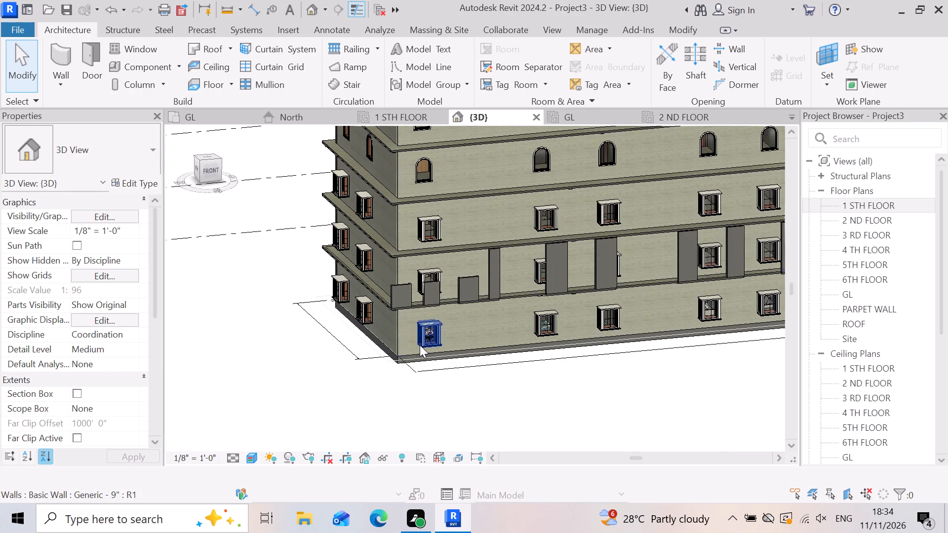
scroll(420, 345, up, 5)
scroll(326, 380, down, 9)
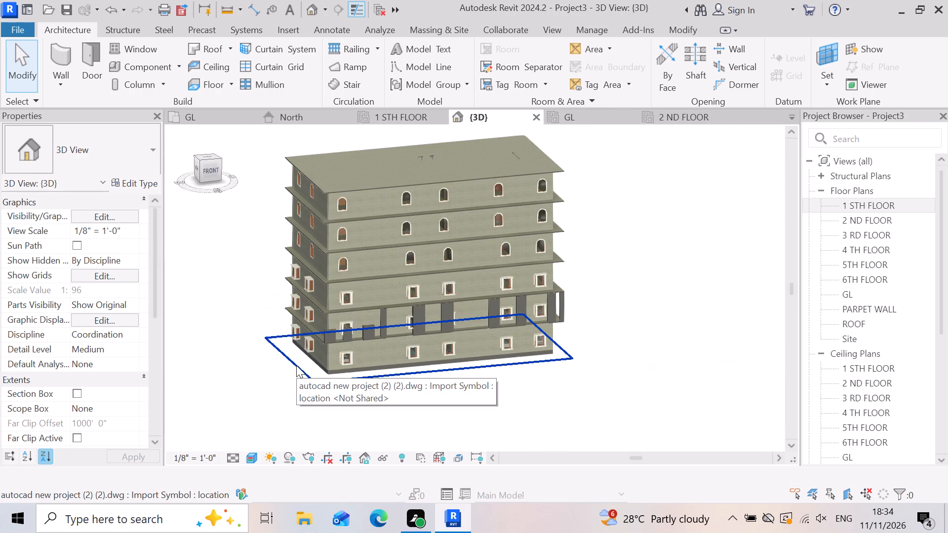
Lower the top of the narrow 4.5" front wall before the first 1 STH FLOOR front window to a height of about 2' 2".
right_drag(261, 377, 254, 350)
middle_drag(261, 377, 254, 350)
scroll(316, 338, up, 8)
scroll(375, 319, up, 2)
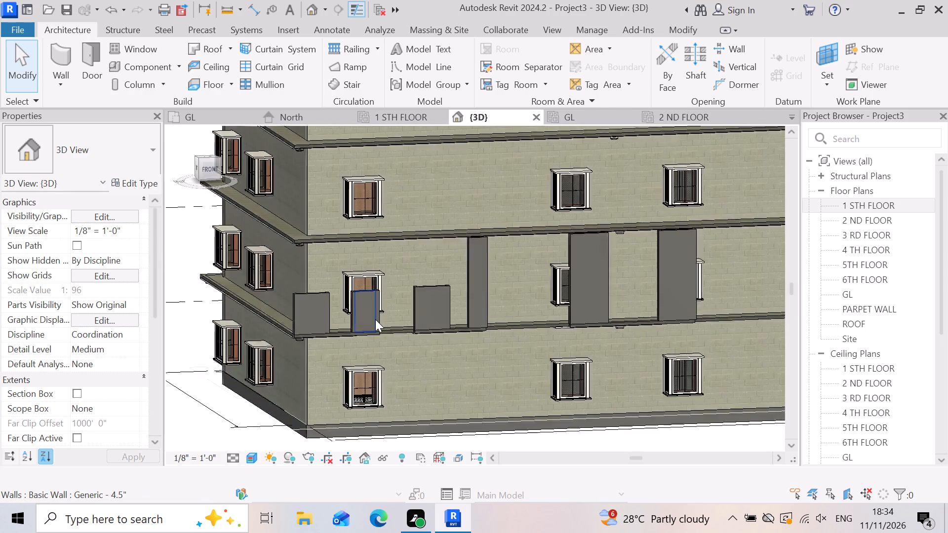
scroll(375, 319, up, 3)
click(371, 317)
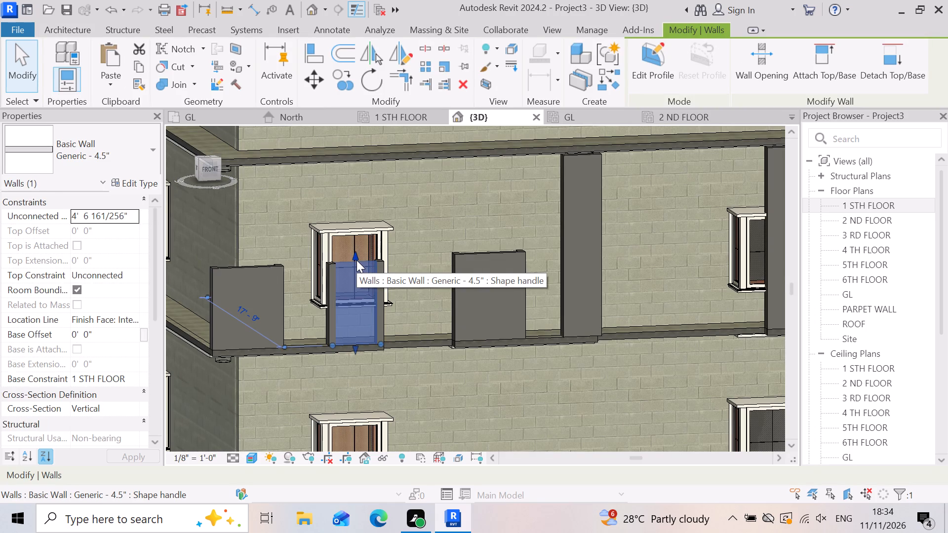
drag(357, 257, 356, 276)
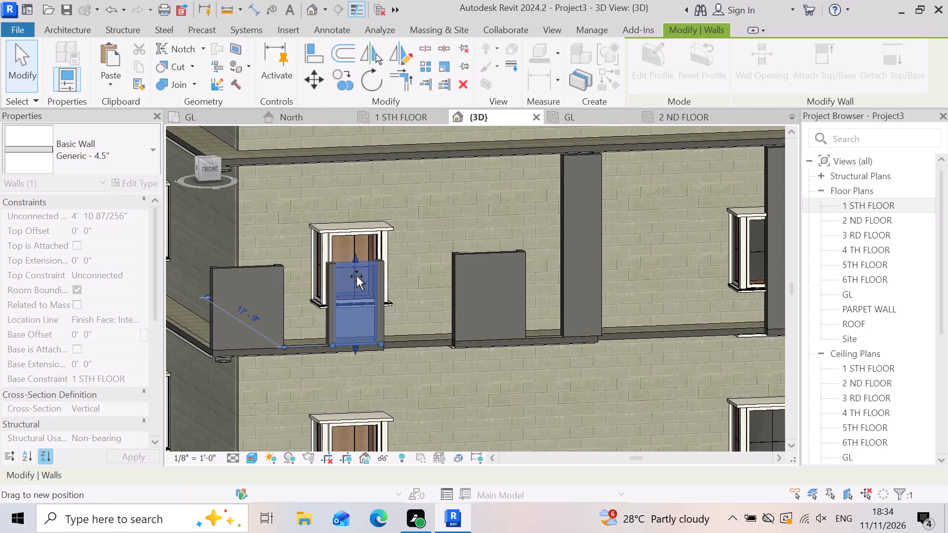
drag(356, 276, 355, 305)
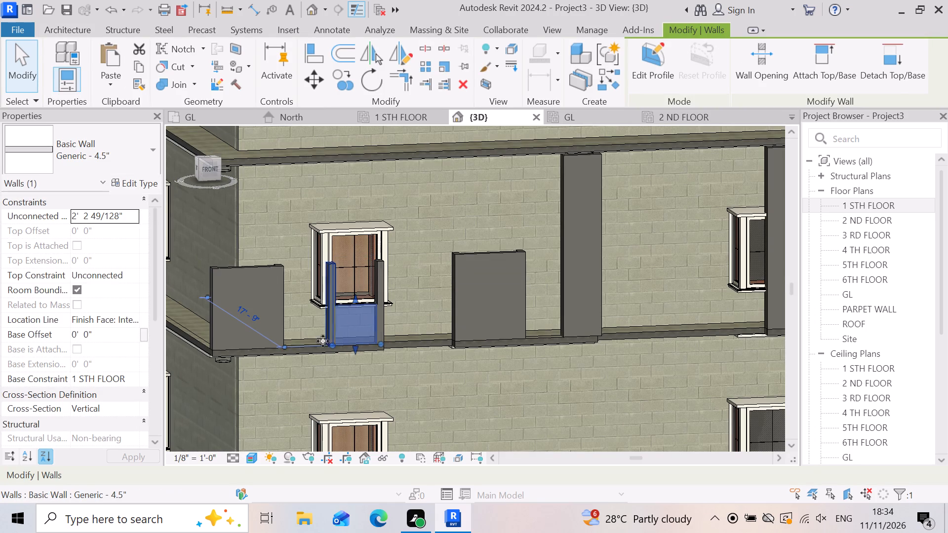
Lower both return walls of that window projection to match its front wall, about 2' 2" high.
scroll(316, 352, up, 4)
click(345, 246)
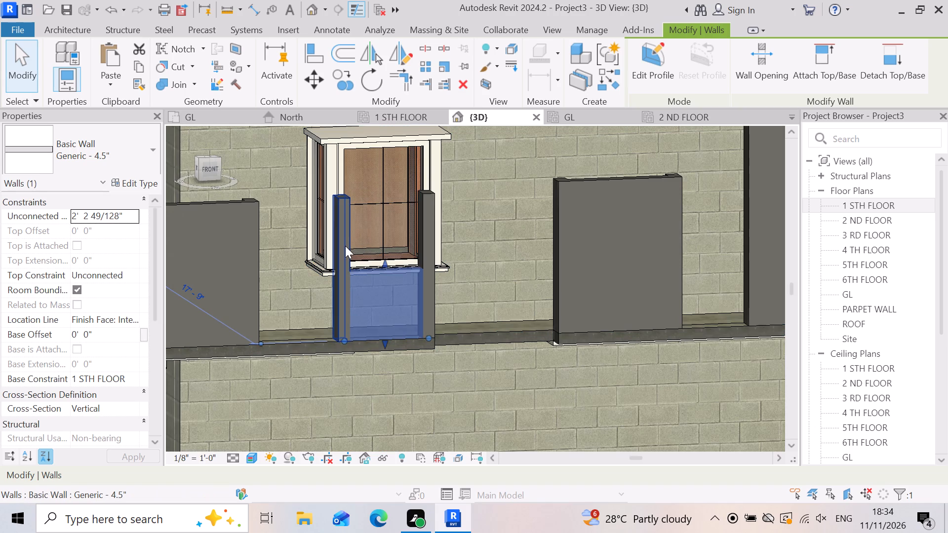
drag(338, 188, 338, 267)
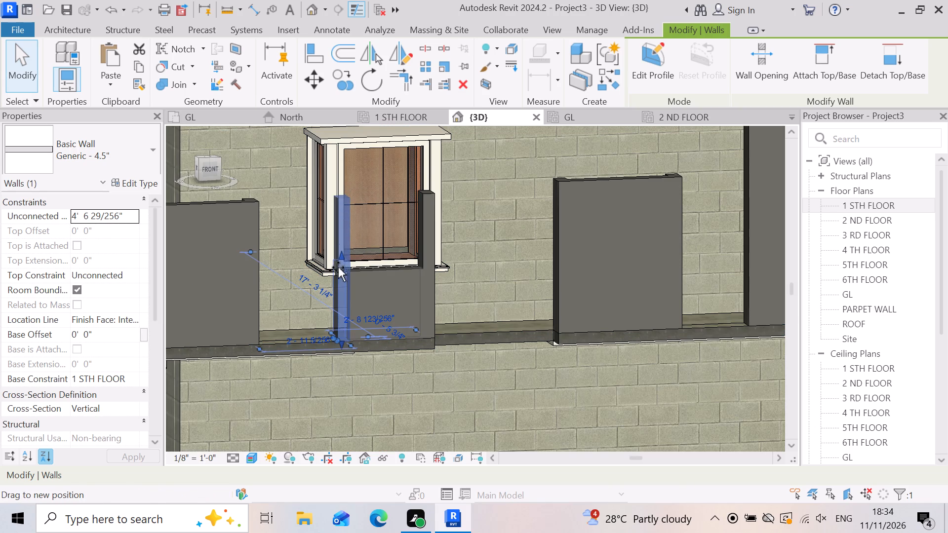
drag(338, 267, 338, 272)
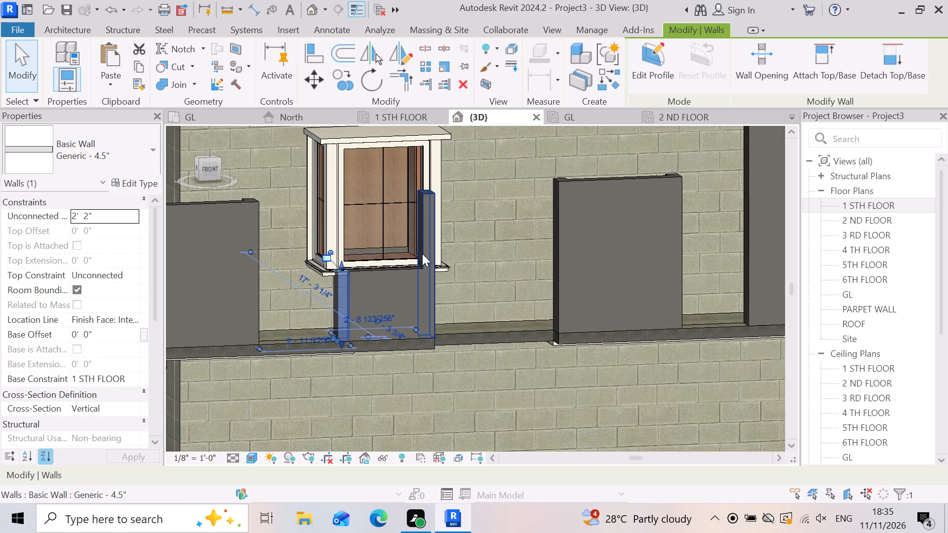
click(425, 253)
drag(428, 185, 427, 194)
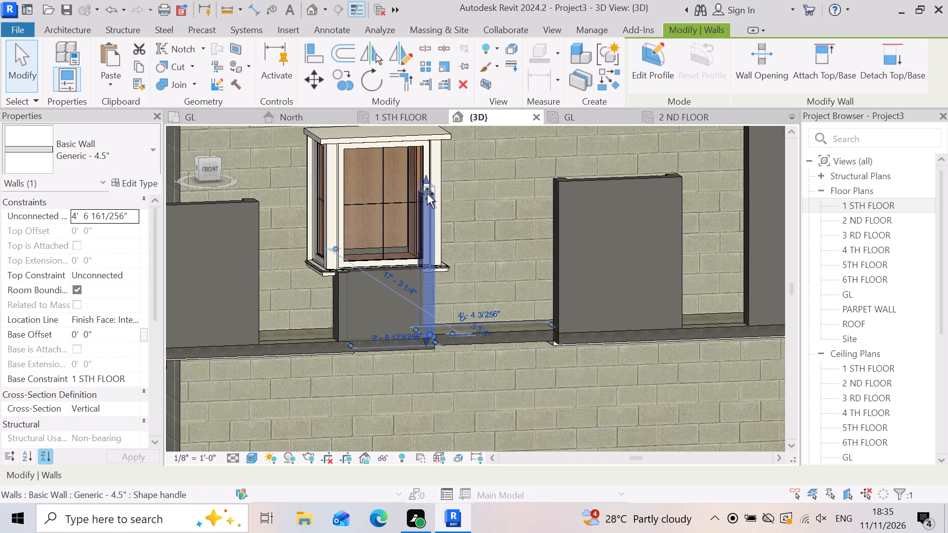
drag(427, 194, 437, 270)
click(437, 270)
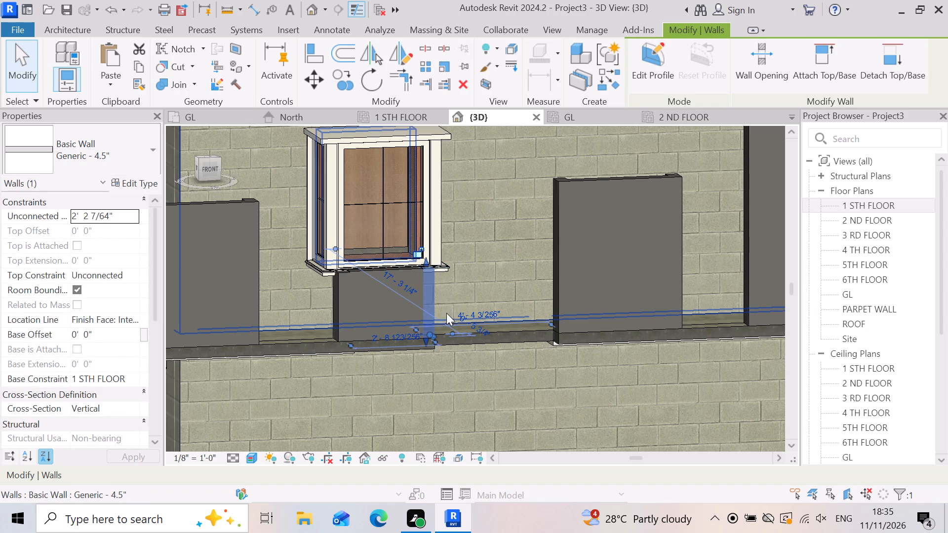
scroll(475, 262, down, 8)
click(216, 433)
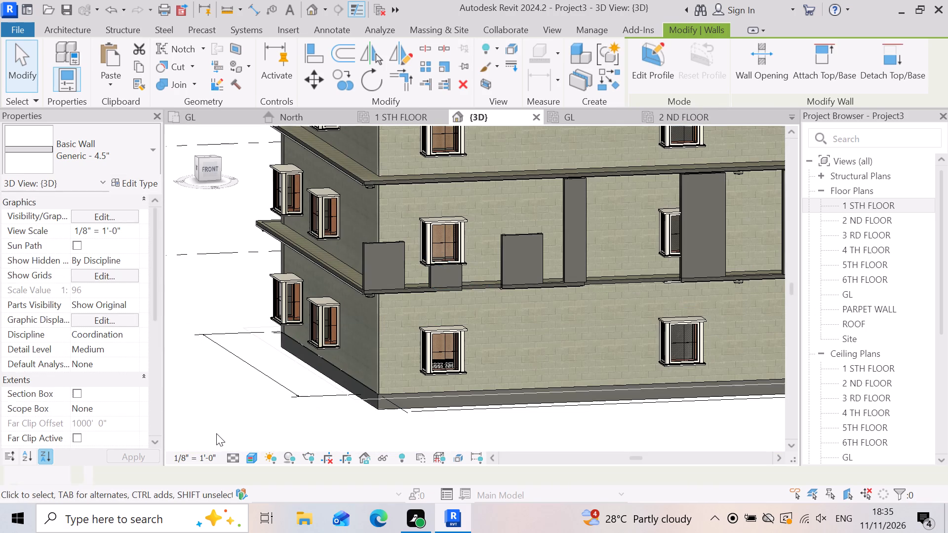
Examine the lowered projection beneath the first 1 STH FLOOR front window, including its sill, slab edge and neighbouring projections.
scroll(367, 337, up, 3)
scroll(473, 270, up, 9)
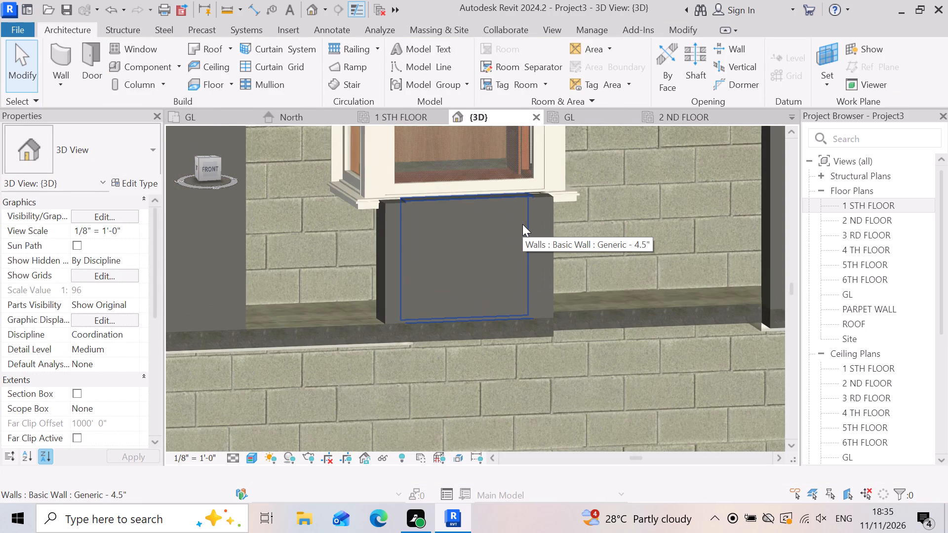
scroll(490, 233, down, 6)
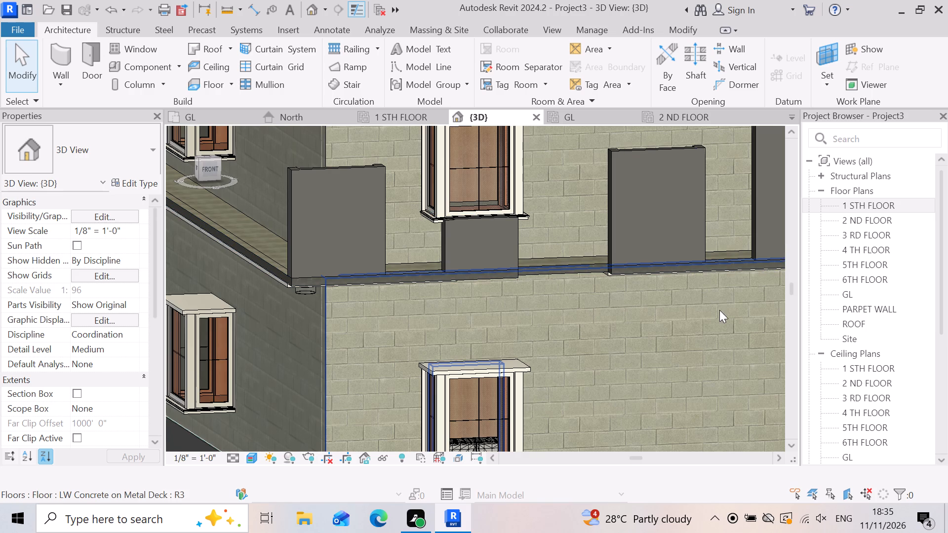
scroll(535, 273, up, 2)
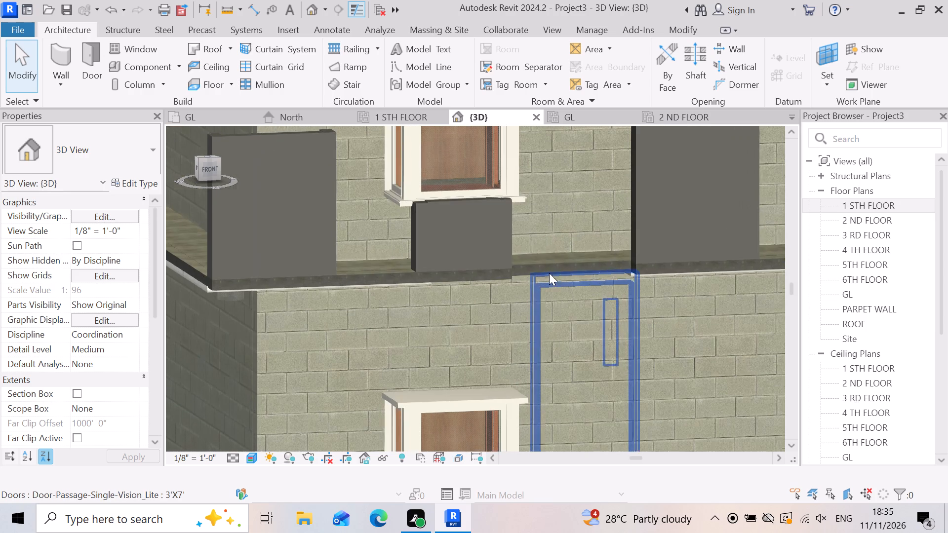
scroll(525, 181, up, 2)
scroll(612, 278, up, 1)
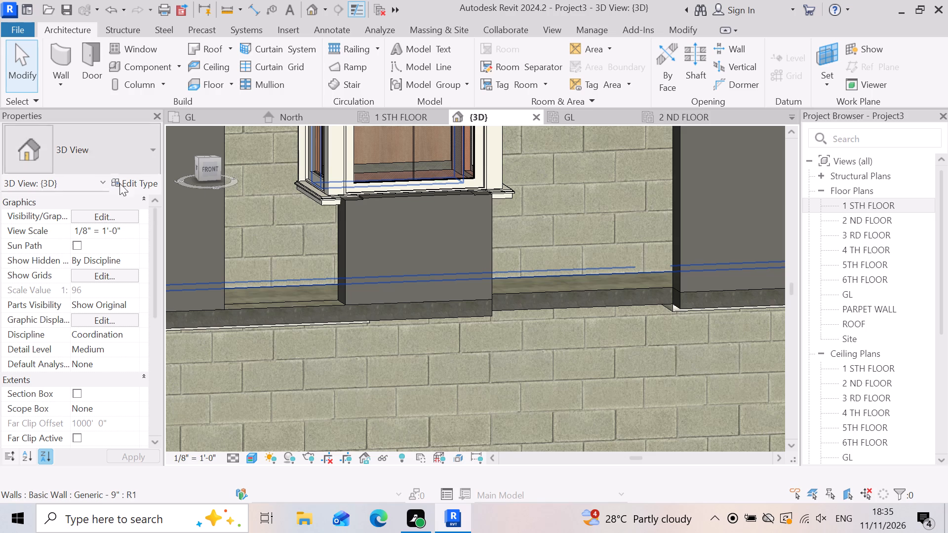
scroll(438, 247, up, 4)
scroll(447, 246, down, 4)
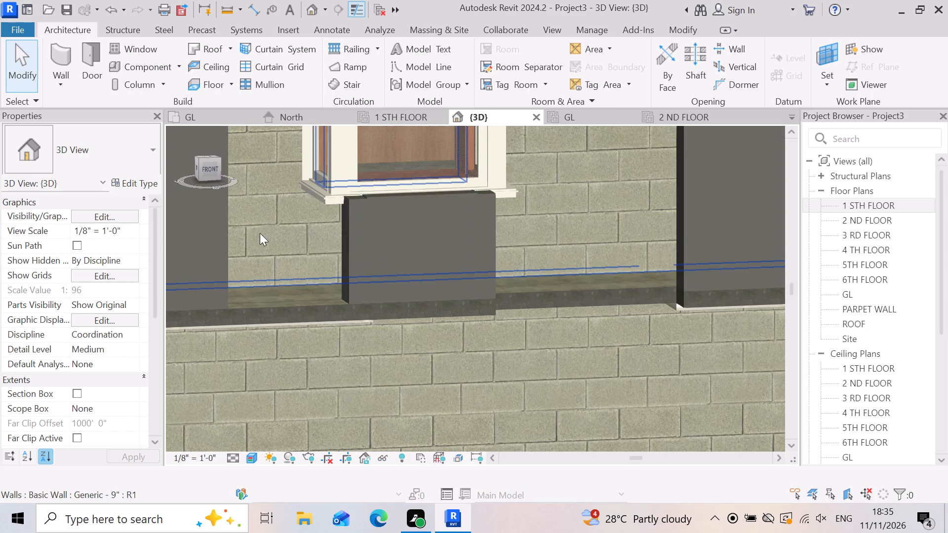
scroll(339, 229, down, 4)
scroll(294, 228, down, 3)
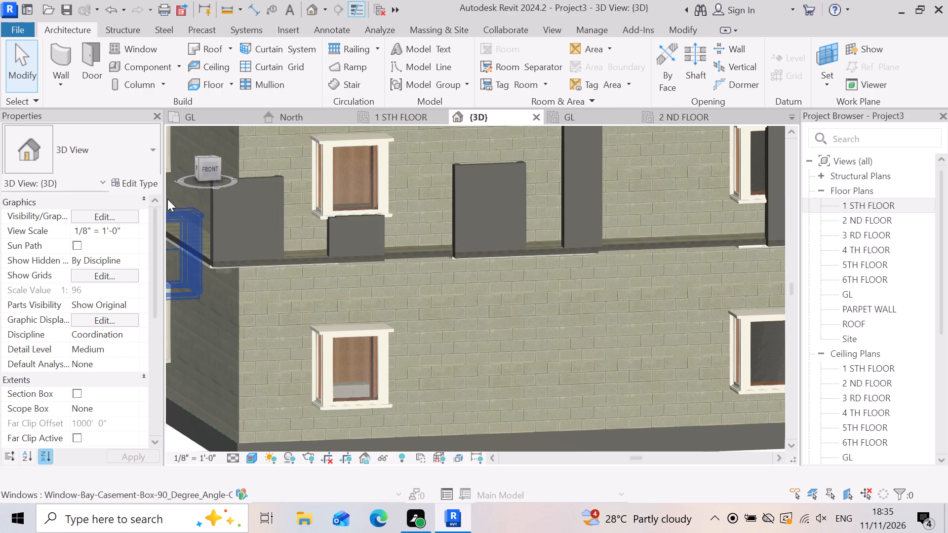
scroll(226, 211, down, 3)
scroll(313, 252, up, 3)
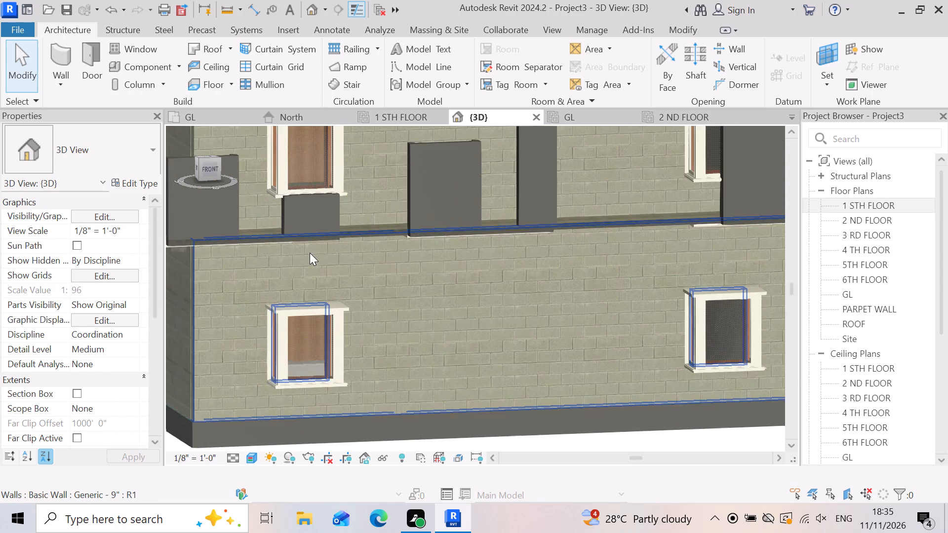
scroll(303, 242, up, 3)
scroll(281, 208, up, 4)
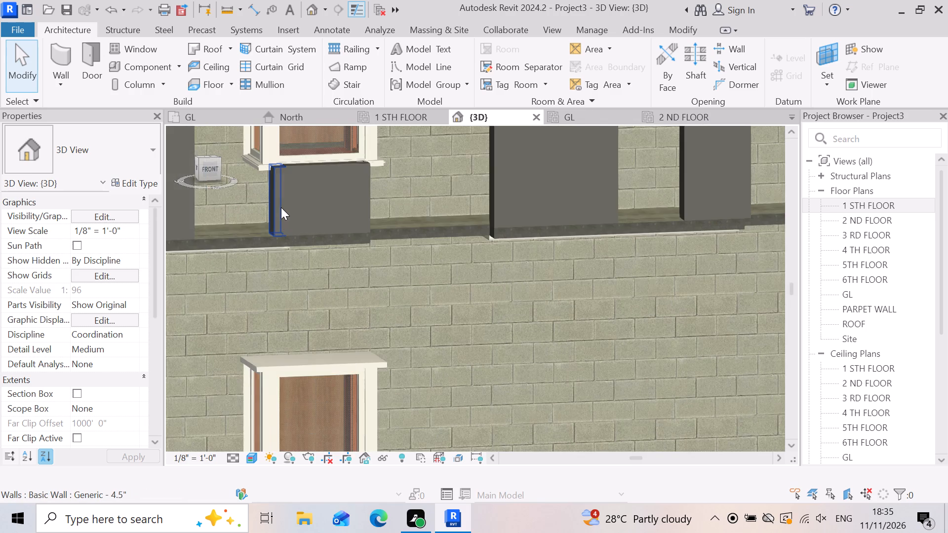
scroll(303, 220, down, 6)
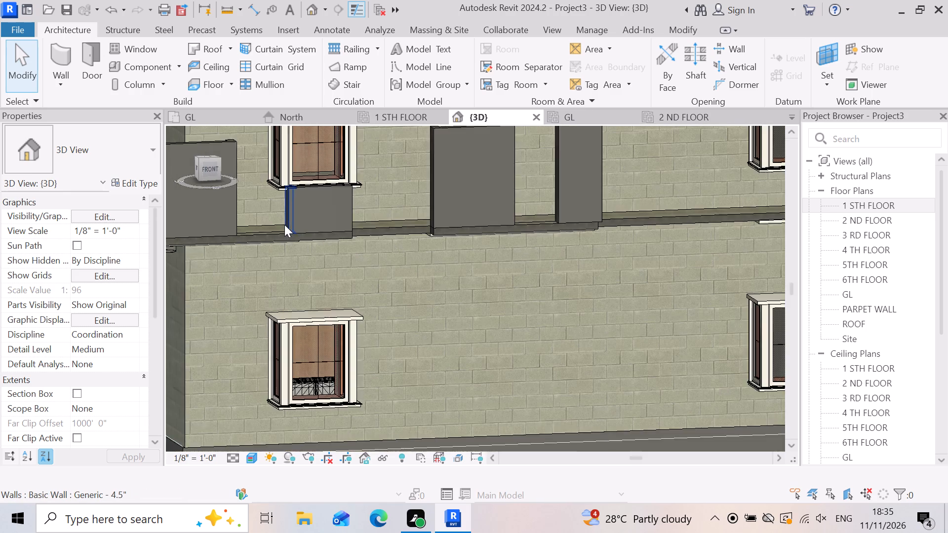
scroll(284, 225, down, 4)
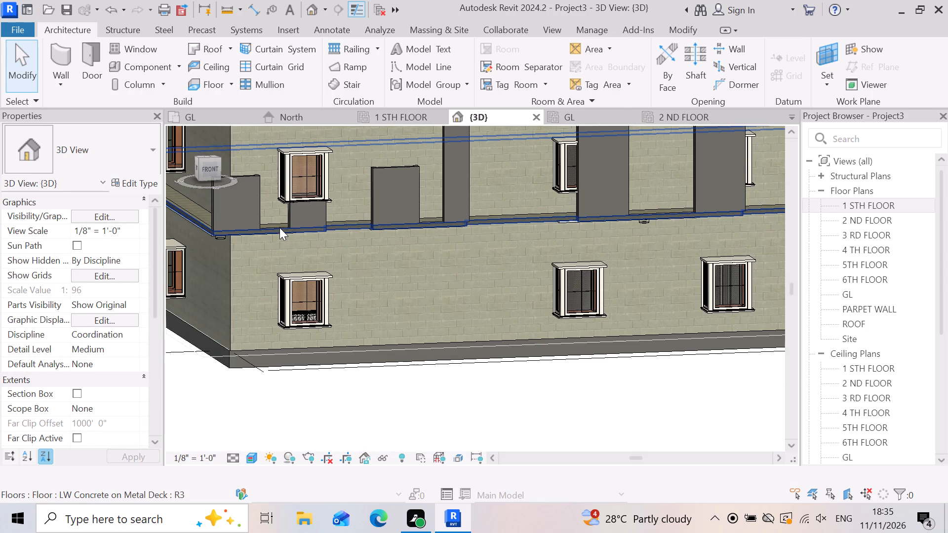
scroll(293, 221, up, 3)
scroll(288, 221, down, 6)
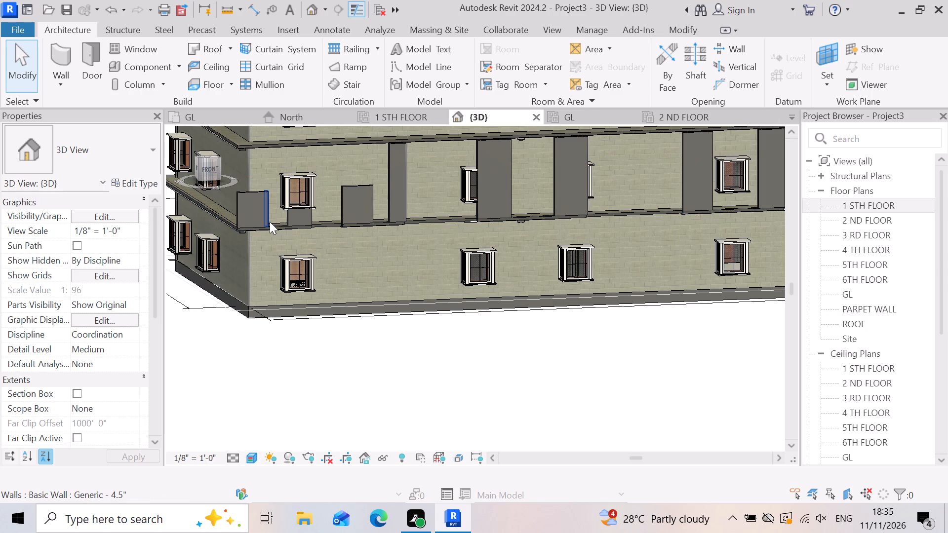
scroll(277, 228, up, 10)
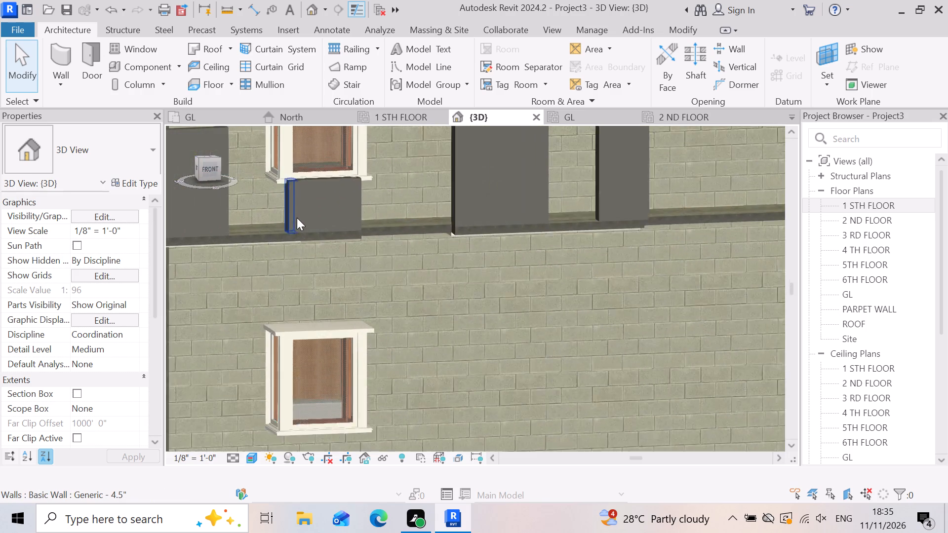
scroll(297, 218, up, 4)
scroll(359, 226, down, 4)
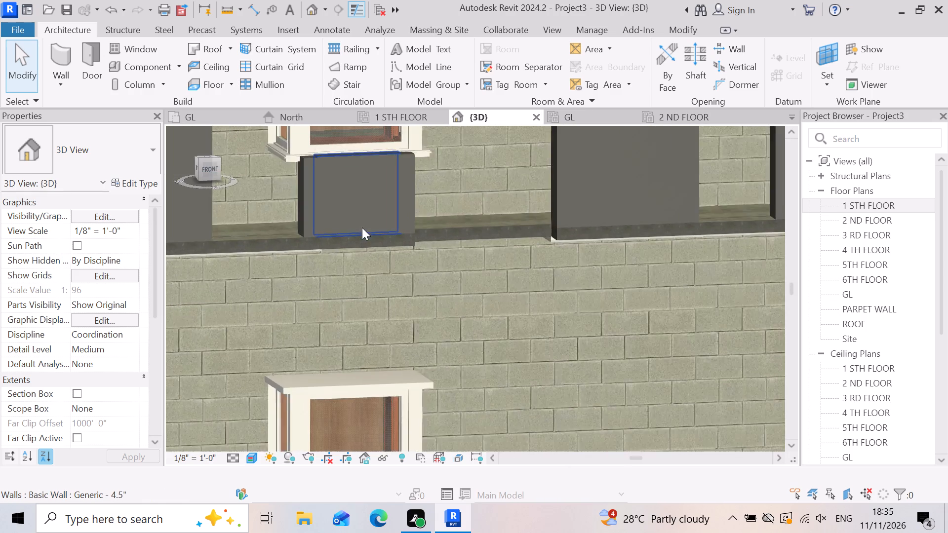
scroll(362, 228, down, 3)
scroll(335, 232, up, 2)
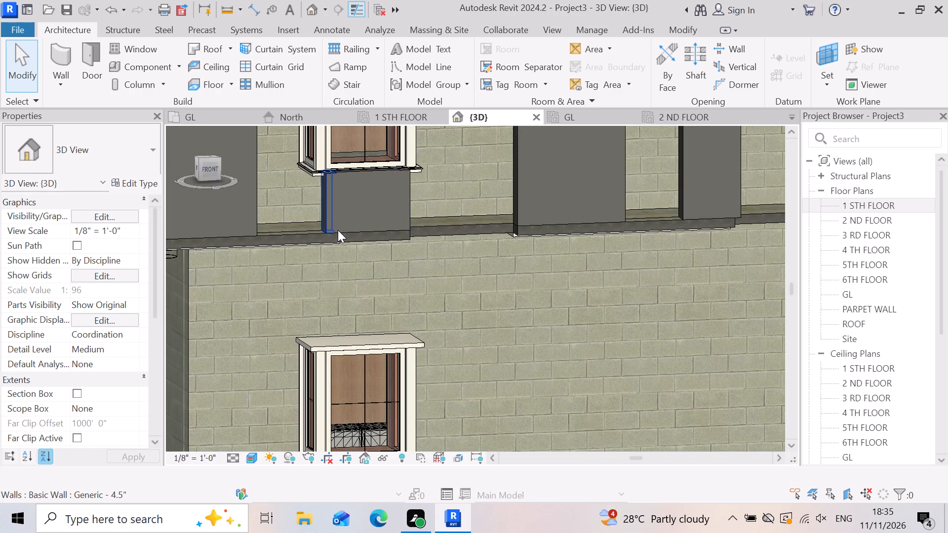
scroll(338, 230, down, 6)
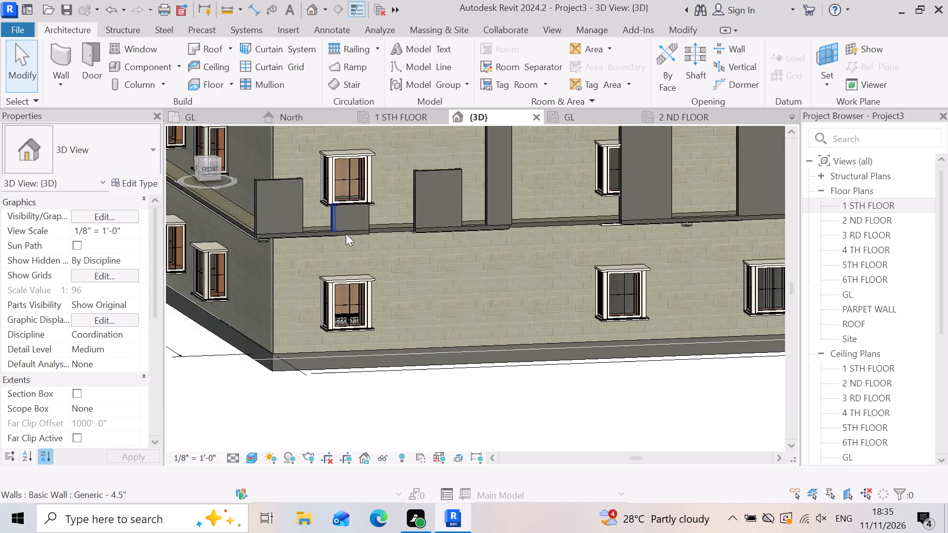
scroll(363, 239, up, 2)
scroll(334, 232, down, 3)
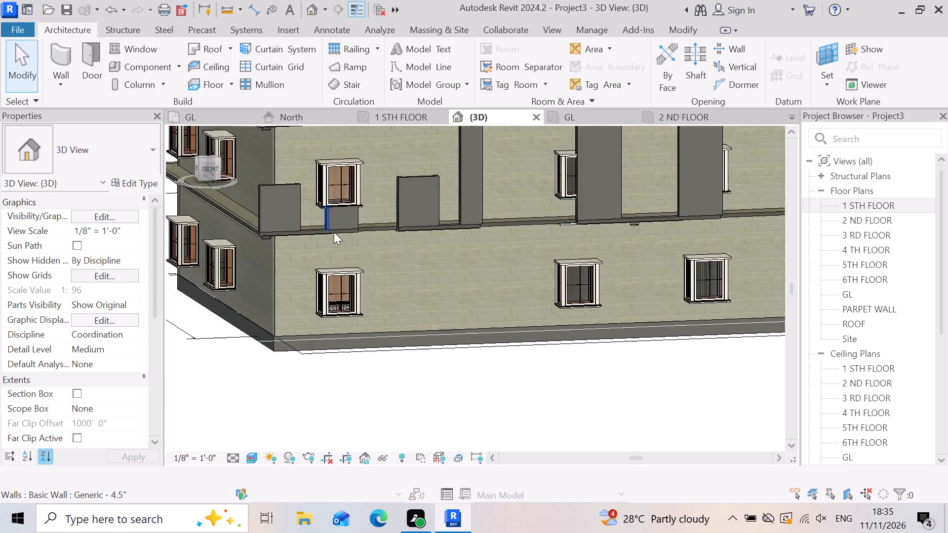
scroll(334, 232, up, 8)
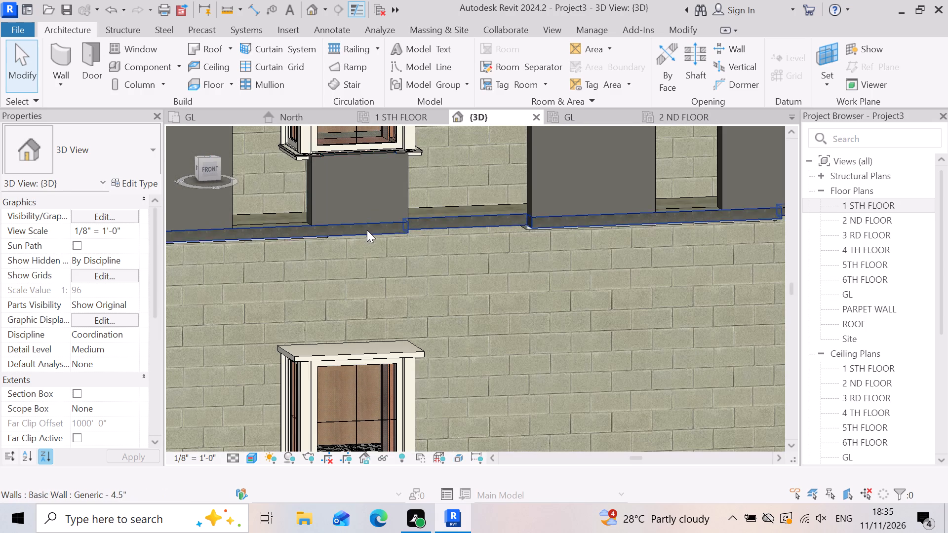
scroll(366, 231, up, 2)
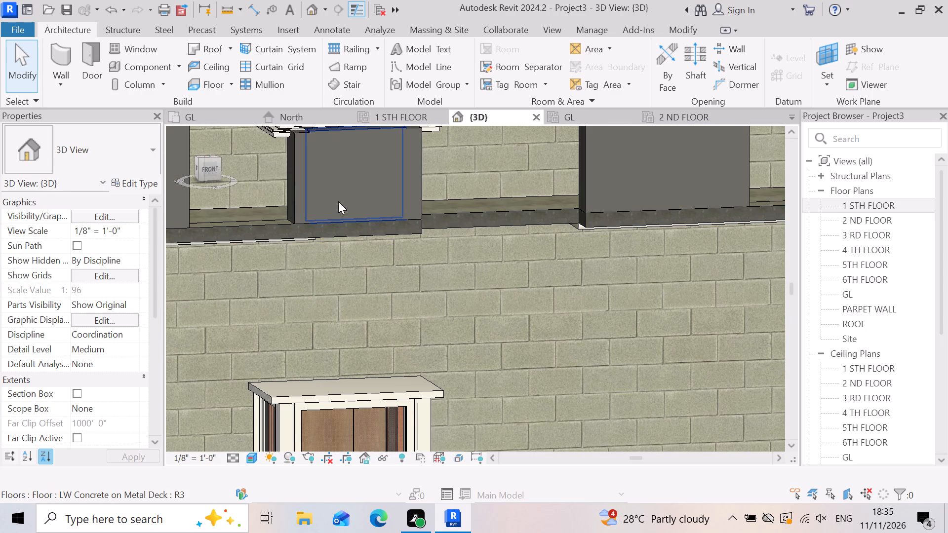
Select the 1 STH FLOOR slab and examine how its front edge runs beneath the low and tall projection walls.
click(326, 232)
scroll(425, 249, down, 2)
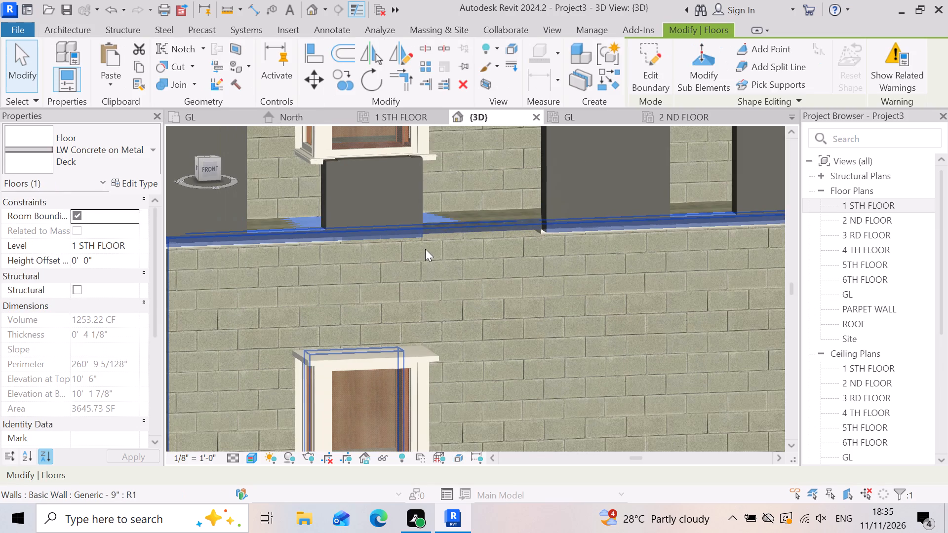
scroll(421, 249, down, 6)
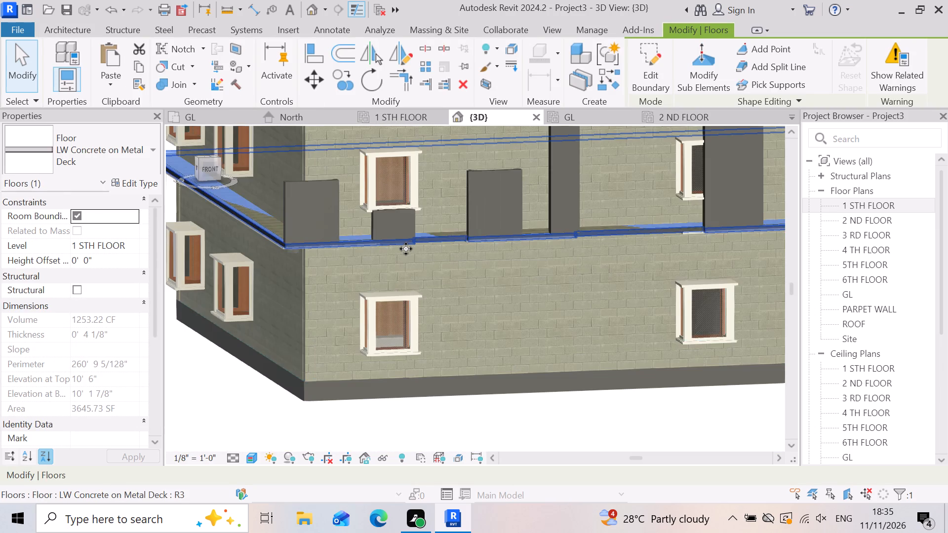
scroll(406, 249, down, 3)
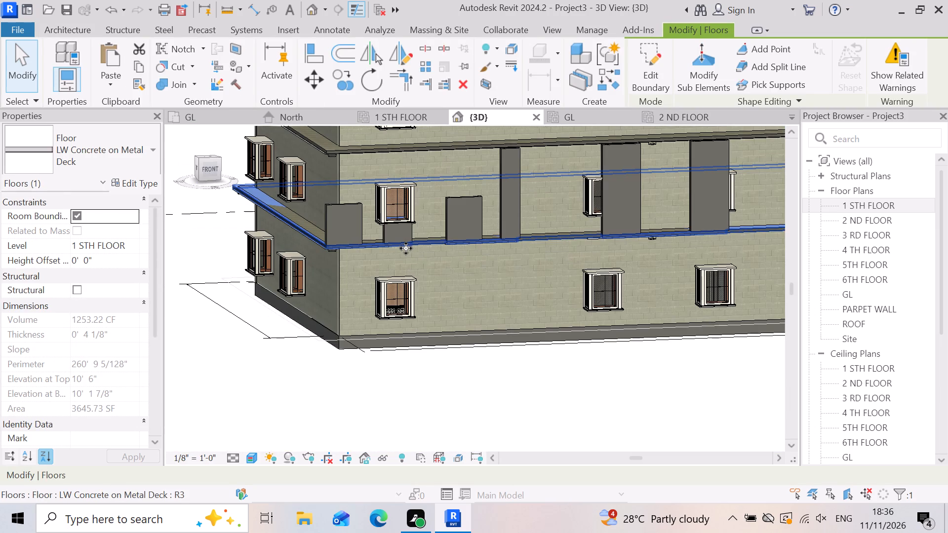
scroll(406, 248, down, 3)
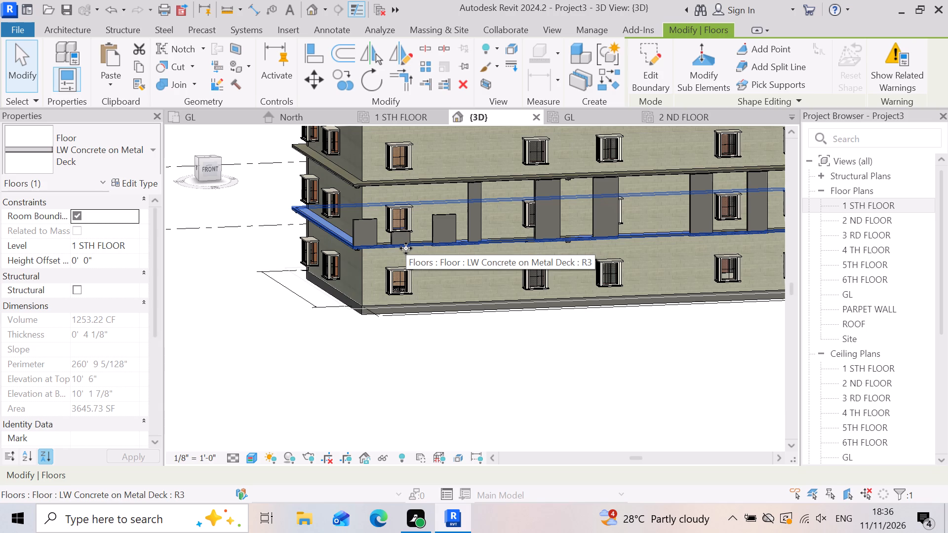
scroll(406, 248, up, 4)
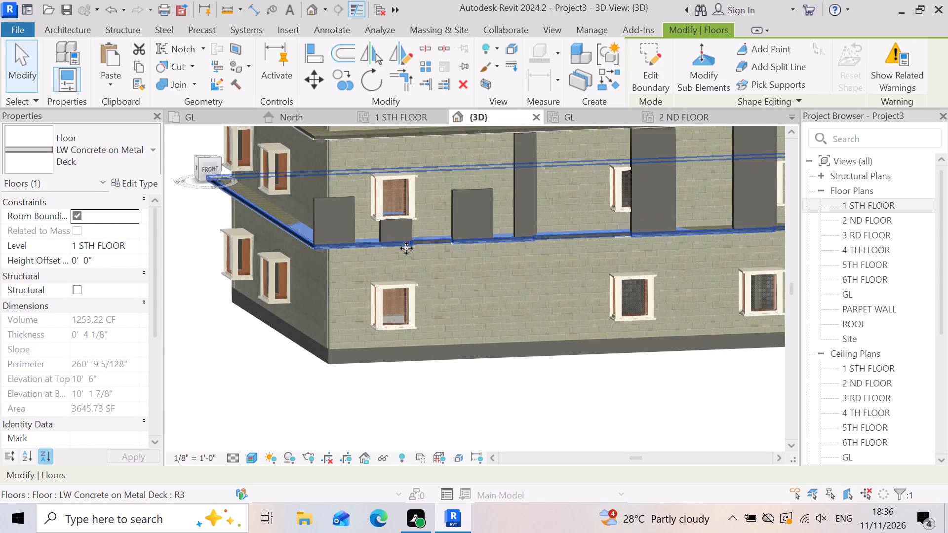
scroll(405, 244, down, 6)
scroll(464, 288, up, 2)
scroll(395, 252, up, 3)
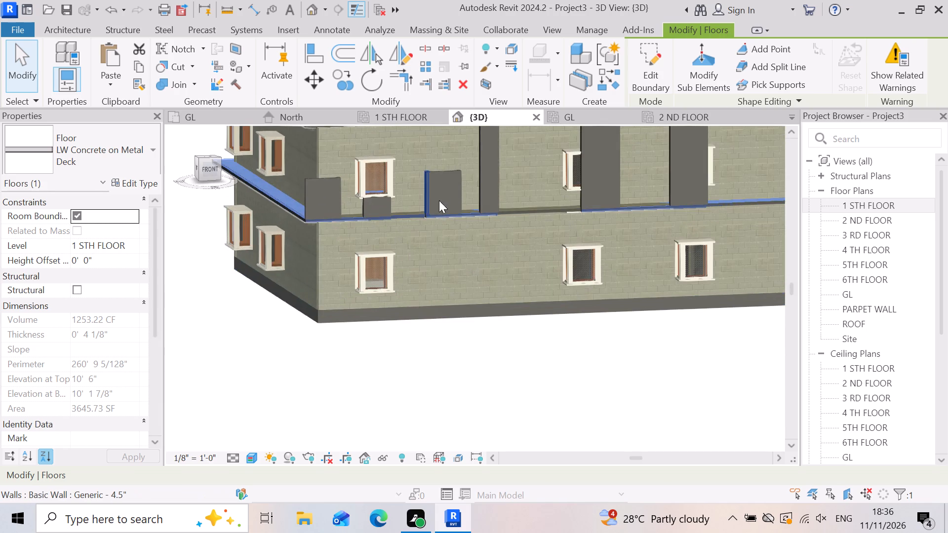
scroll(433, 195, up, 7)
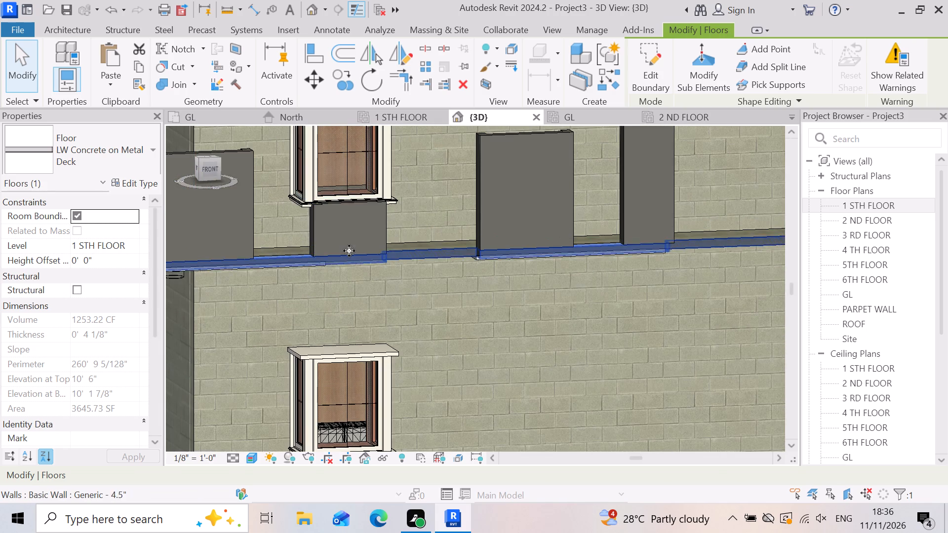
Examine the 1 STH FLOOR slab's front edge beneath the first window projection and the gap before the neighbouring tall projection.
scroll(346, 248, up, 2)
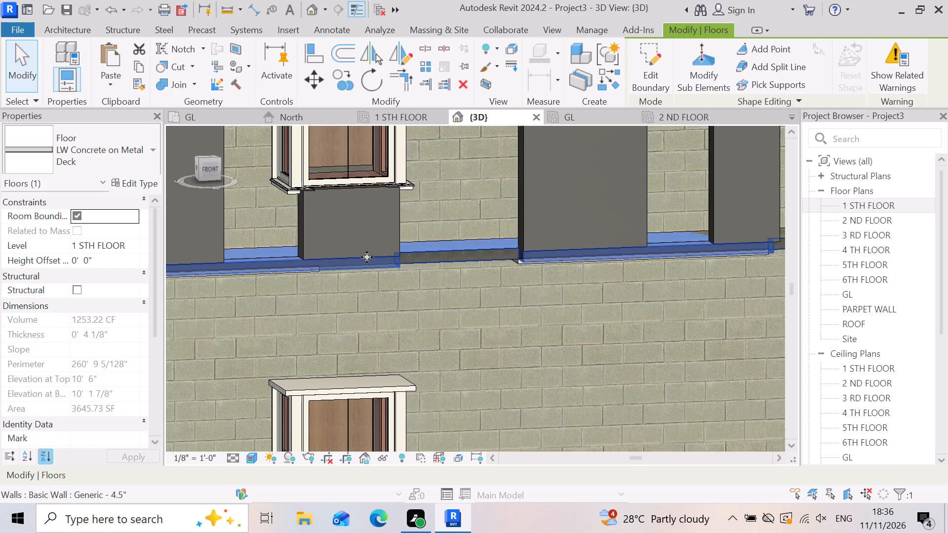
scroll(393, 264, up, 3)
scroll(400, 253, down, 4)
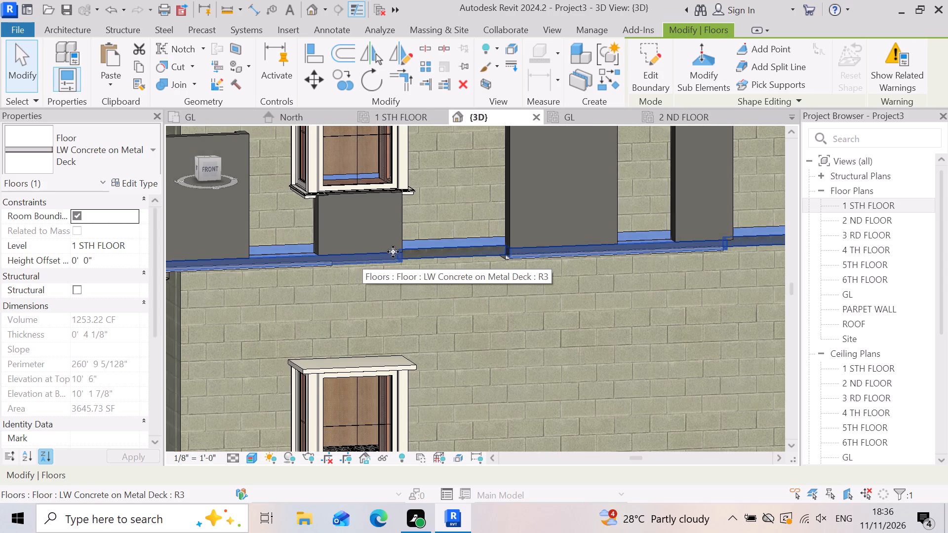
scroll(395, 251, down, 3)
scroll(384, 258, up, 2)
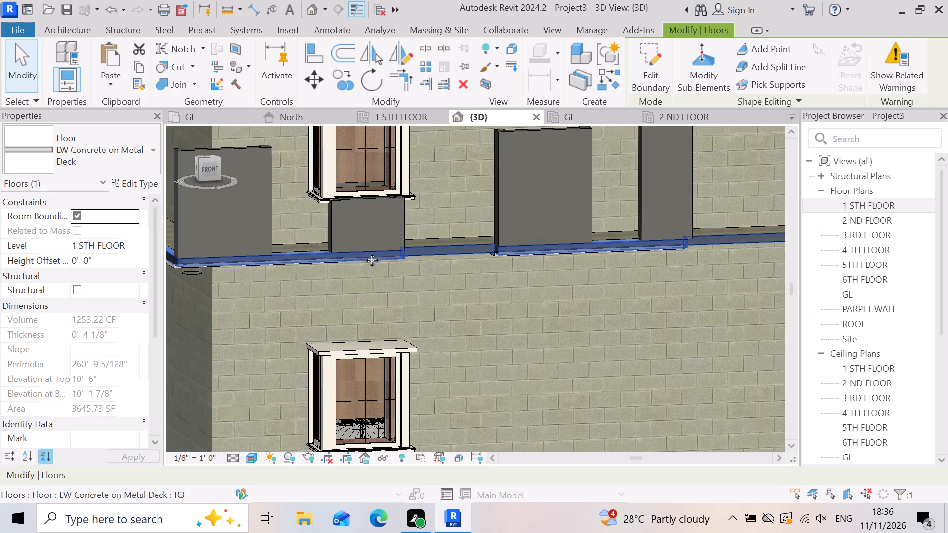
scroll(353, 253, up, 3)
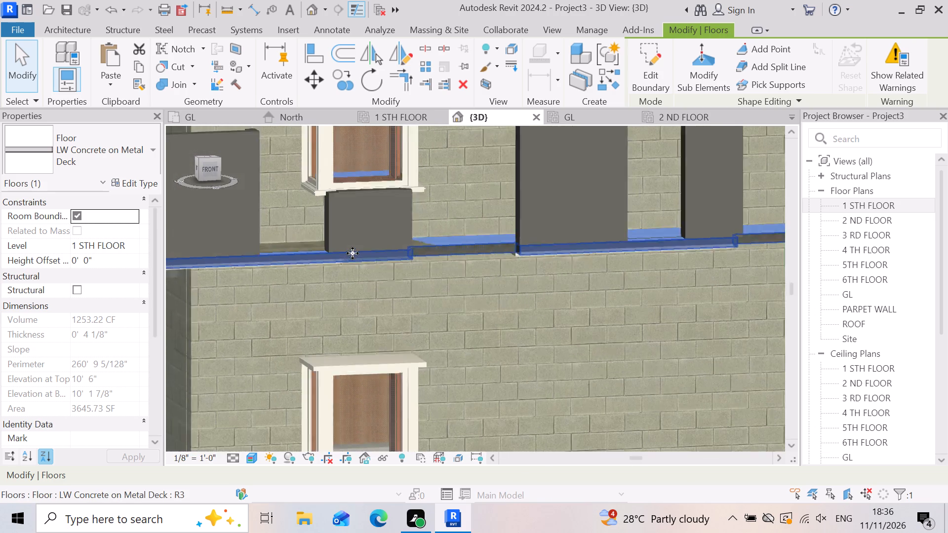
scroll(374, 246, down, 3)
scroll(316, 251, up, 2)
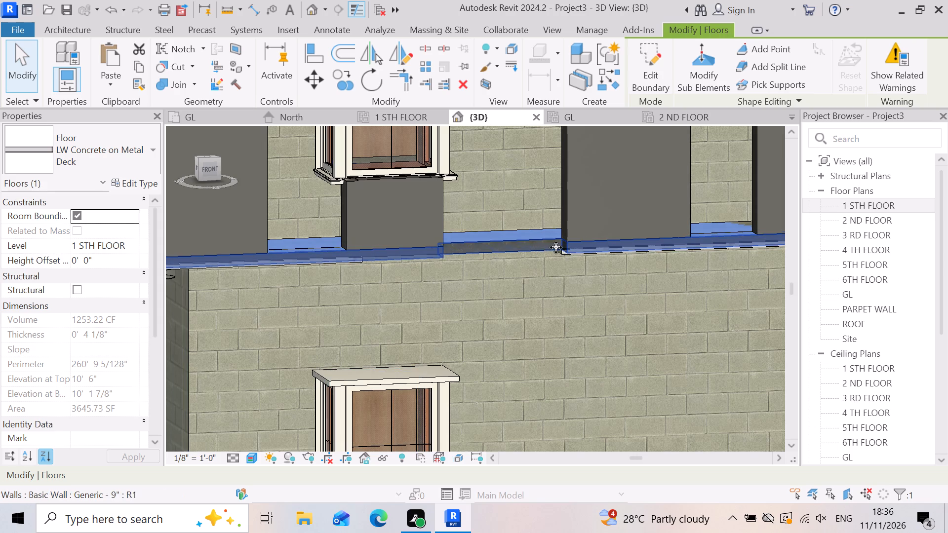
scroll(434, 270, up, 2)
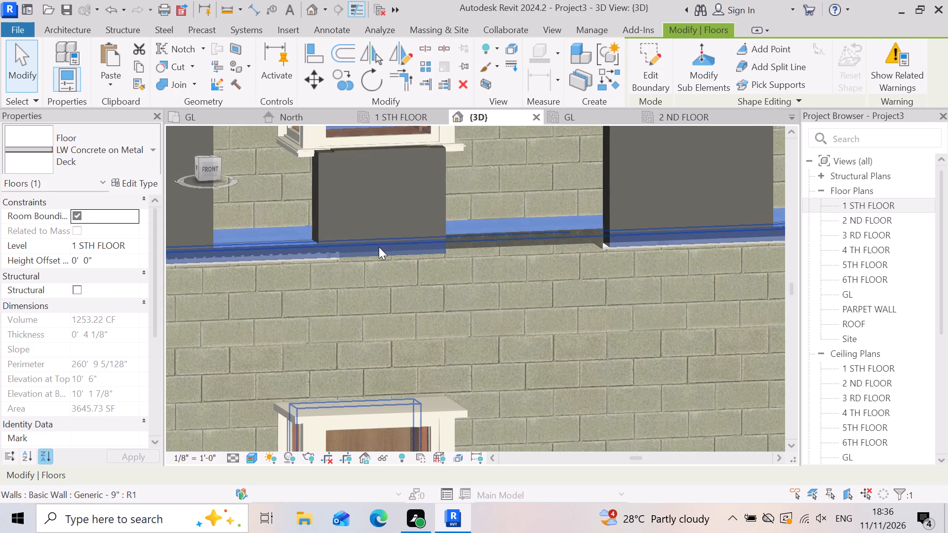
scroll(375, 243, down, 3)
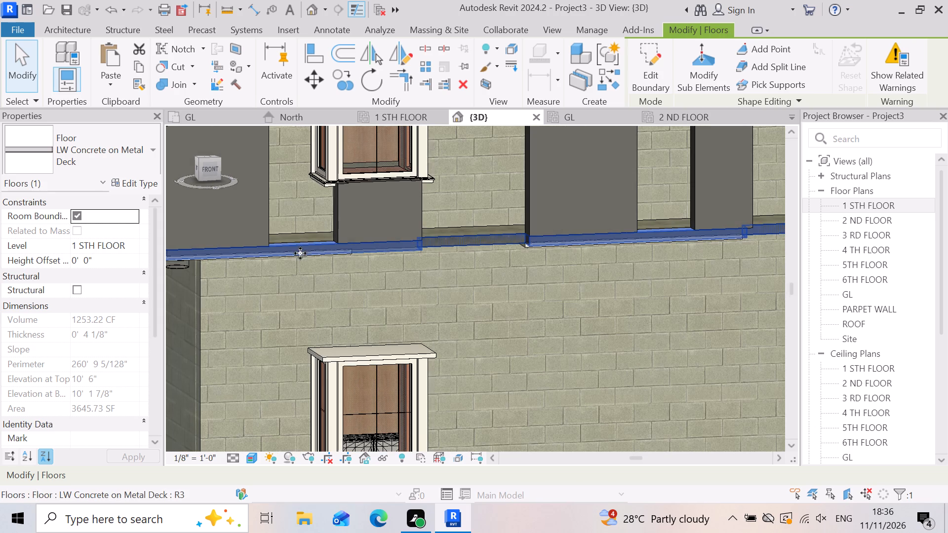
Open the 1 STH FLOOR slab's boundary for editing and switch to the 1 STH FLOOR floor plan.
click(648, 61)
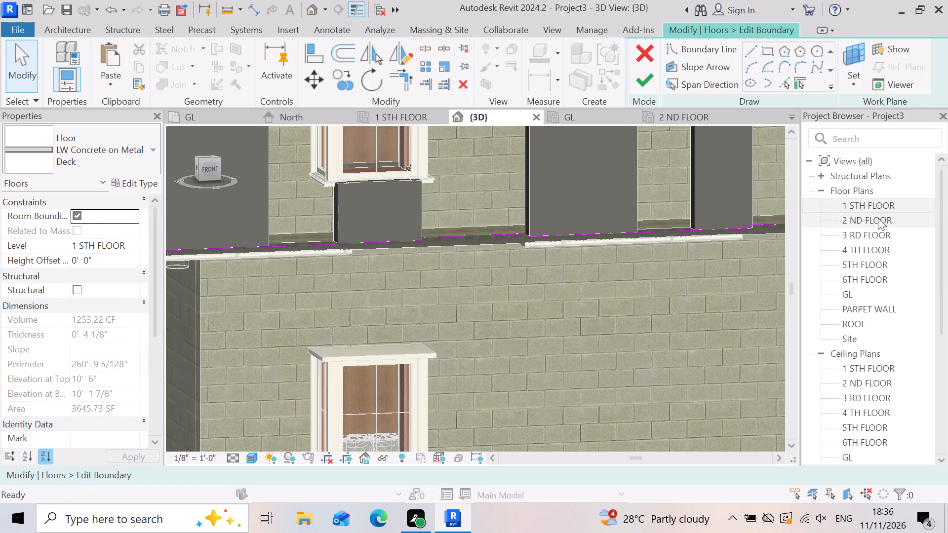
click(883, 203)
click(877, 203)
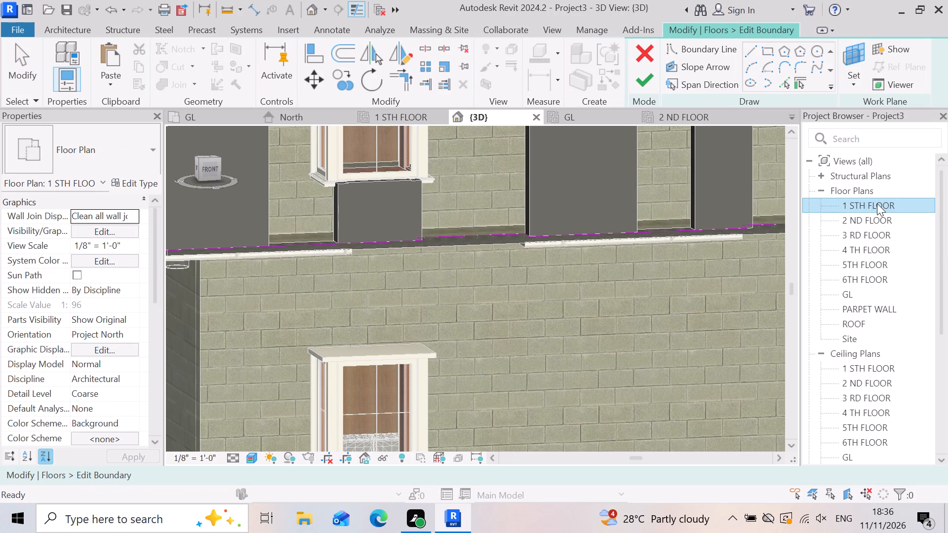
double_click(868, 208)
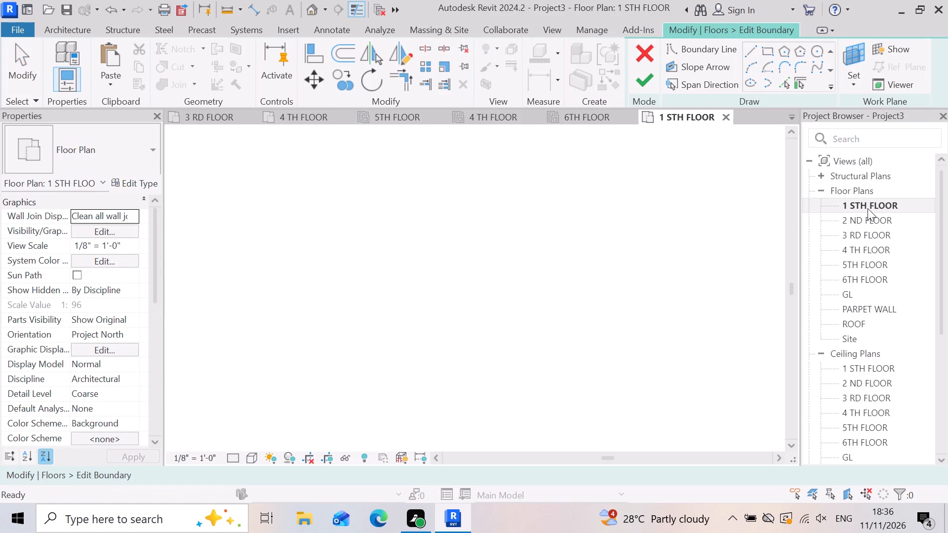
Examine the slab boundary sketch in plan along the front projections and the recess beside the first front window.
scroll(625, 279, down, 2)
scroll(458, 337, up, 10)
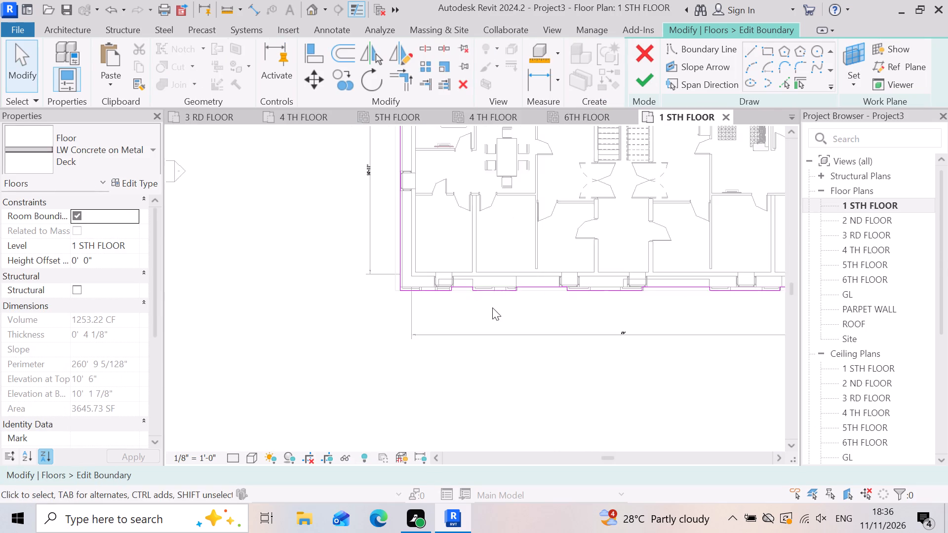
scroll(492, 307, up, 5)
scroll(400, 278, up, 3)
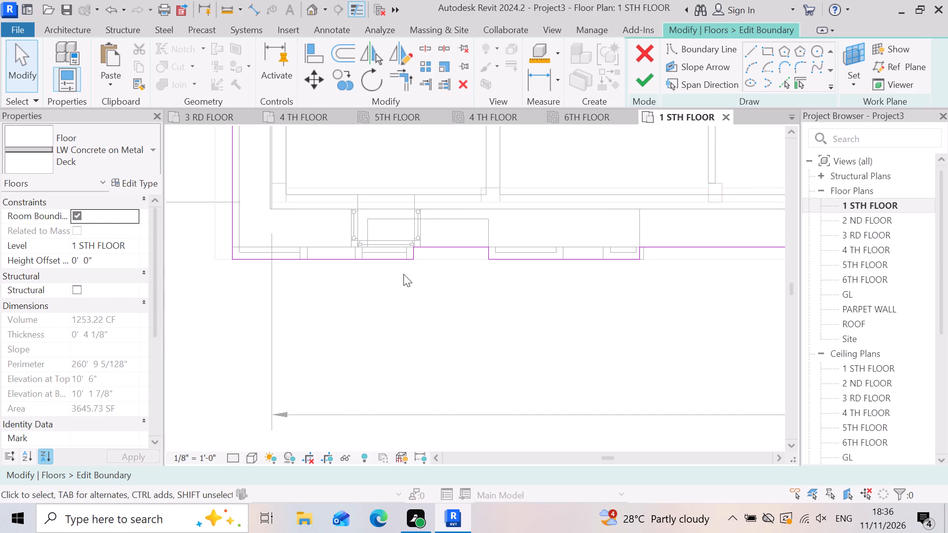
scroll(374, 271, up, 3)
scroll(520, 270, down, 3)
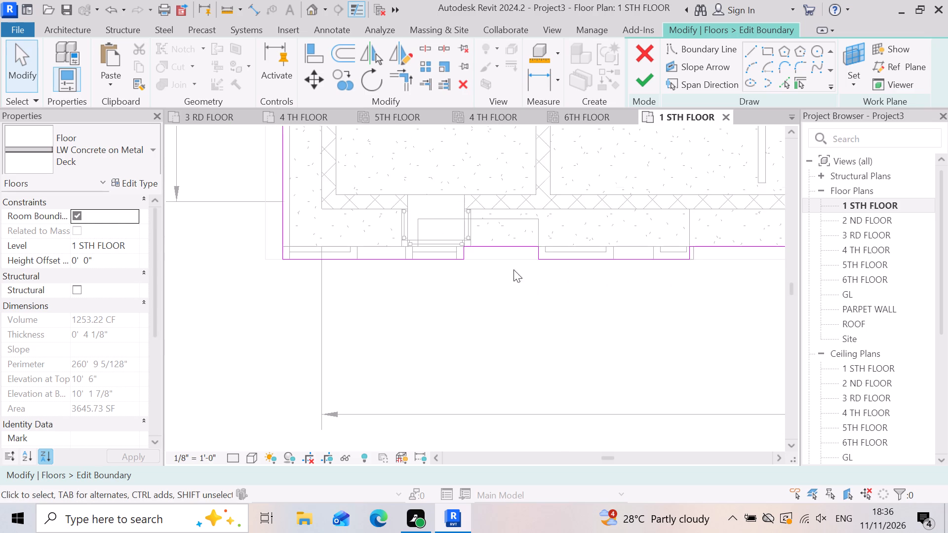
scroll(380, 264, up, 6)
scroll(547, 281, up, 1)
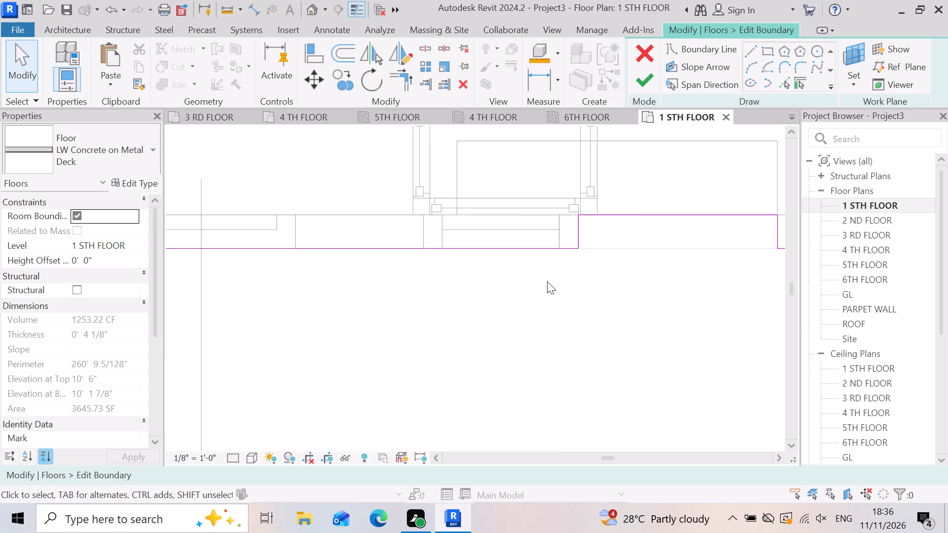
scroll(547, 281, up, 2)
scroll(490, 276, down, 5)
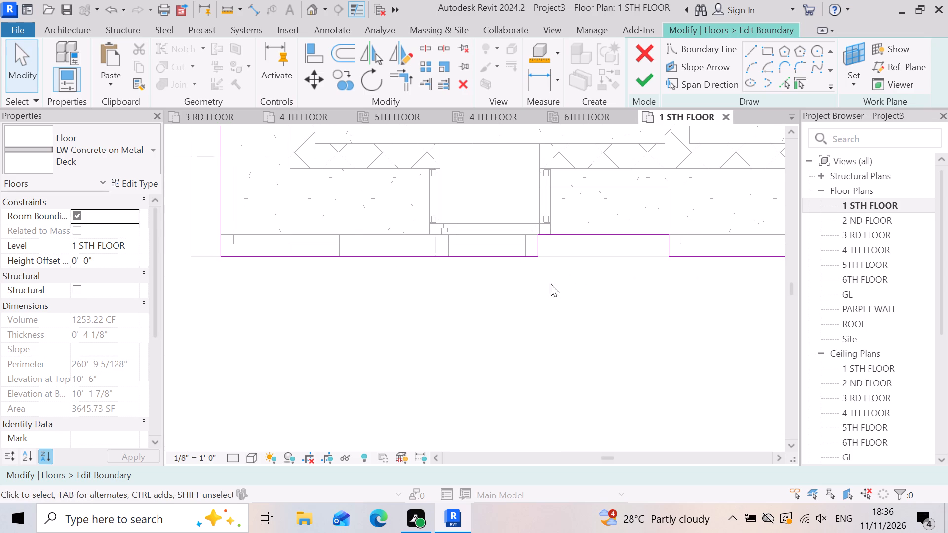
scroll(463, 259, down, 2)
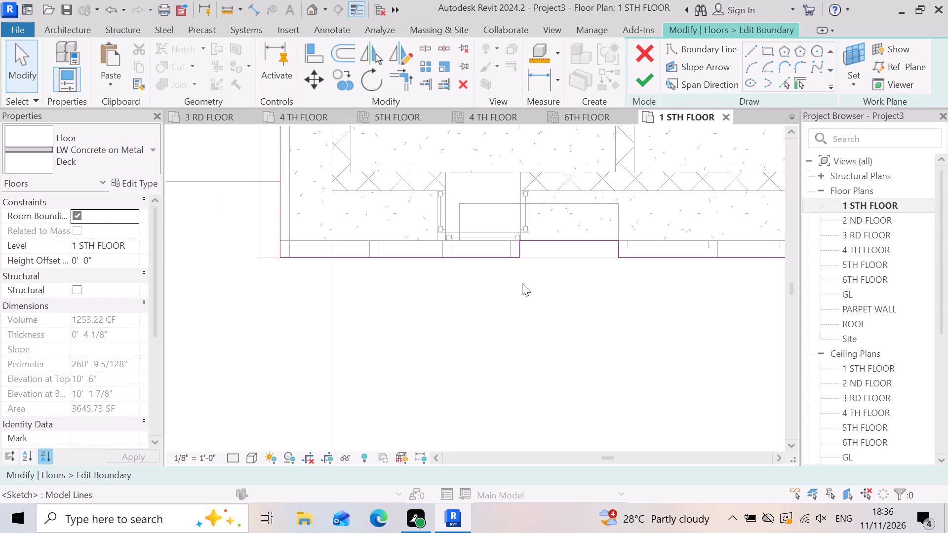
scroll(536, 265, up, 4)
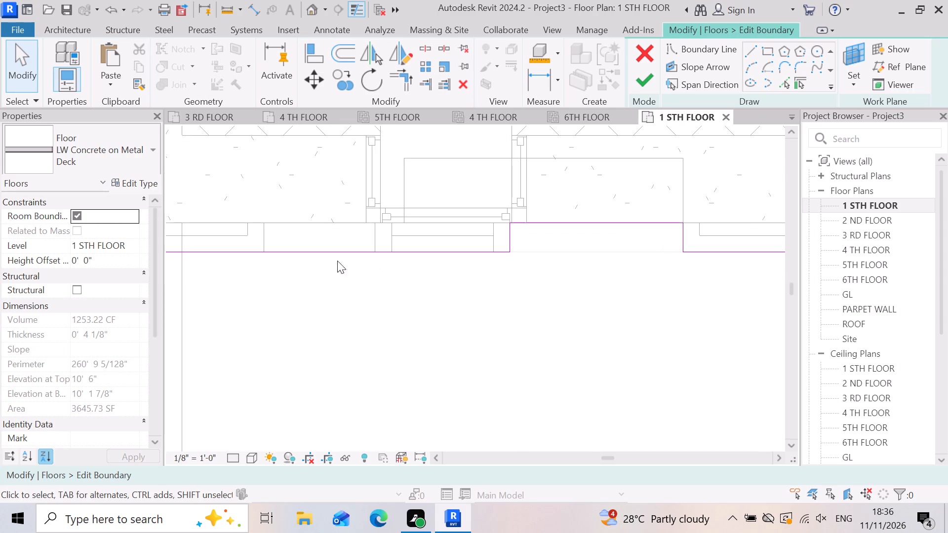
scroll(369, 249, up, 5)
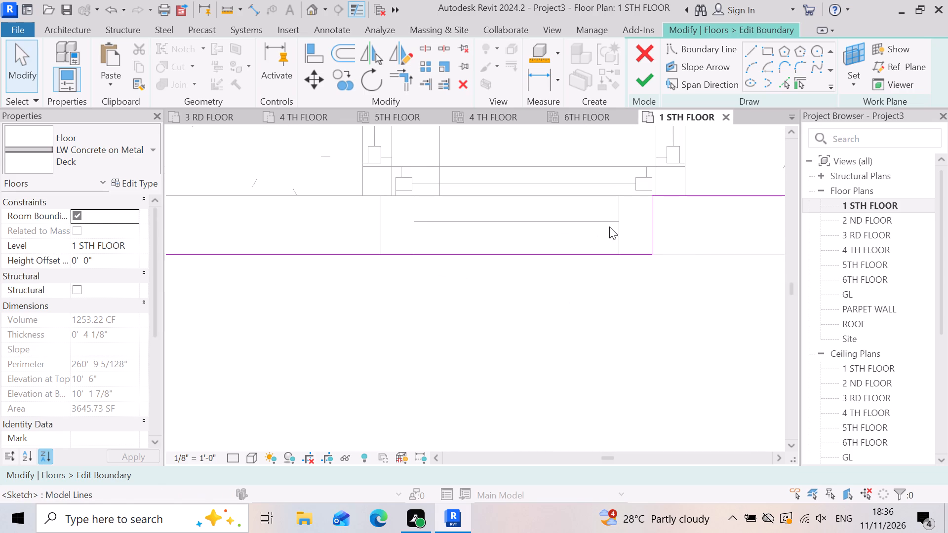
scroll(609, 227, down, 10)
scroll(510, 245, up, 4)
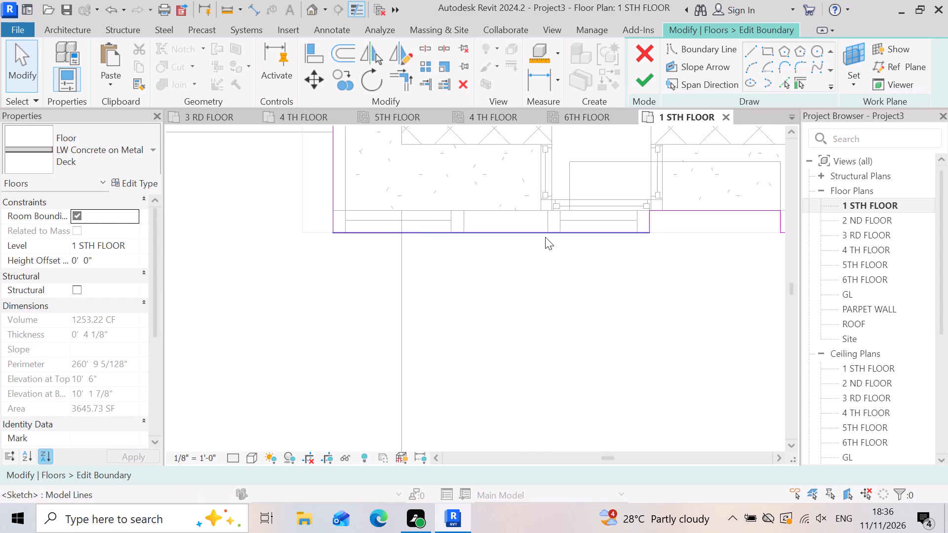
scroll(545, 237, up, 4)
scroll(599, 255, down, 3)
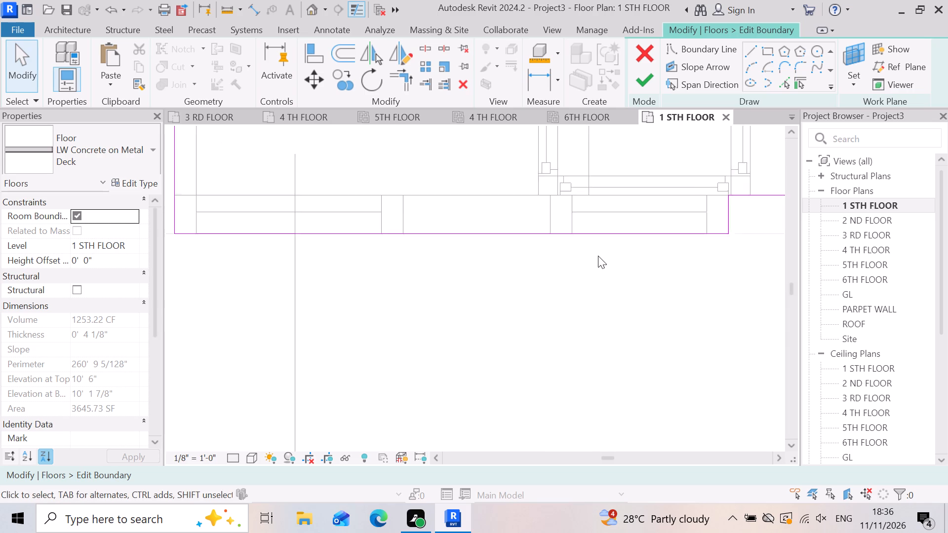
scroll(591, 253, down, 3)
scroll(571, 247, up, 4)
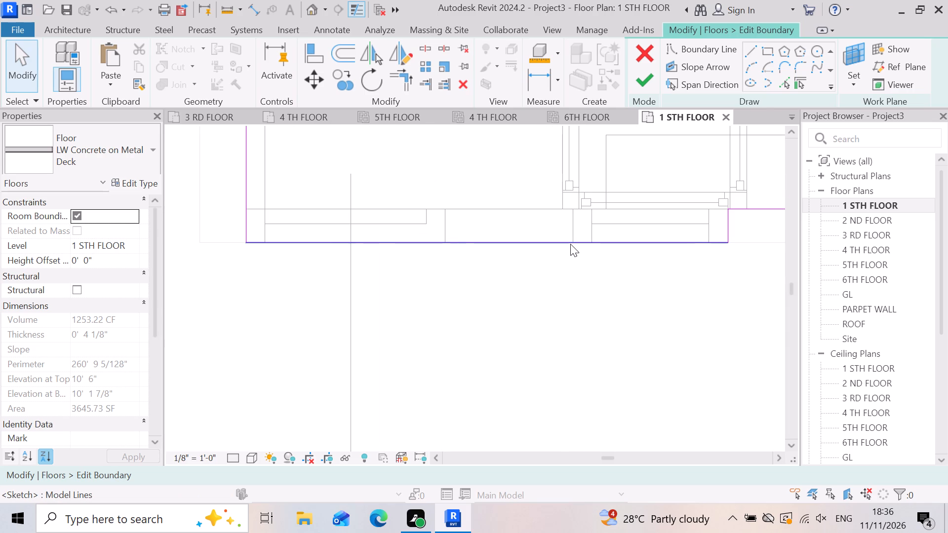
scroll(439, 268, down, 8)
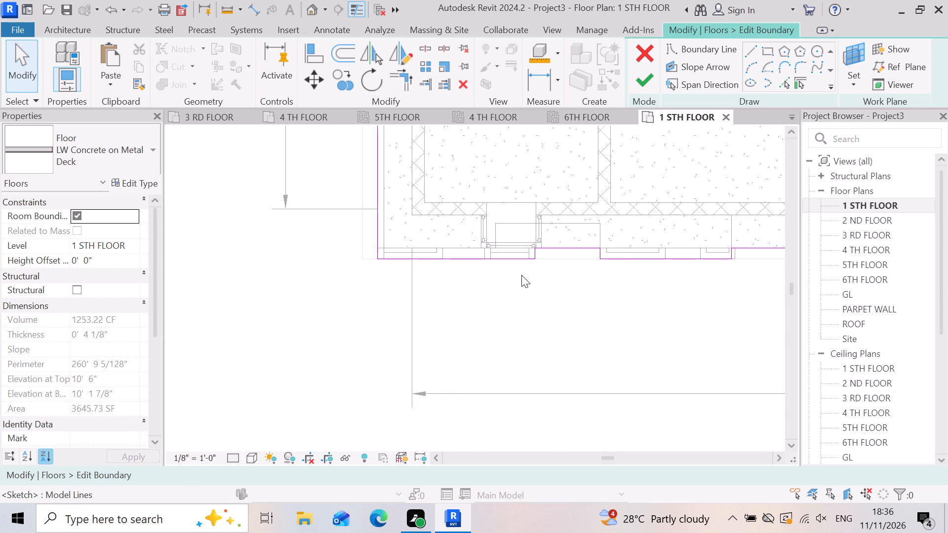
scroll(524, 264, up, 5)
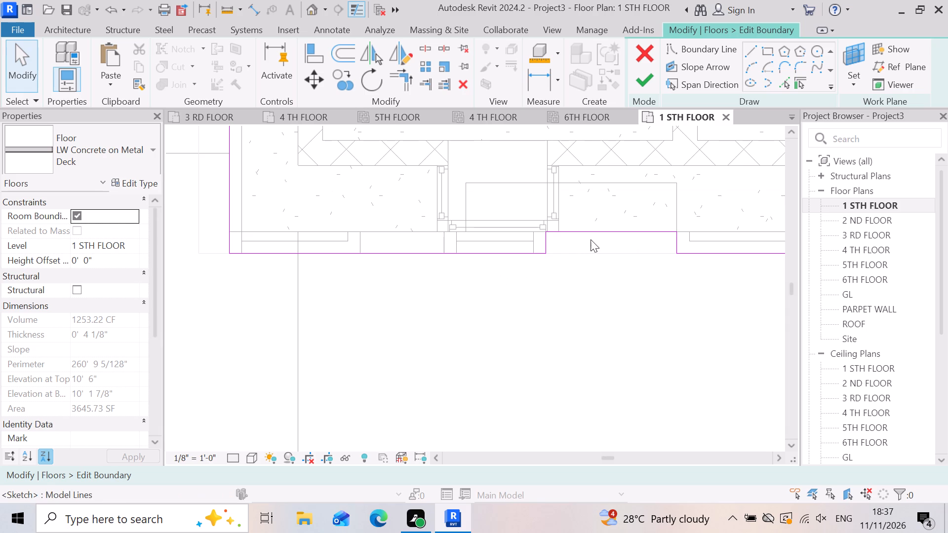
Remove the slab boundary's recess between the first window projection and the next front projection, starting with its long back line.
click(598, 228)
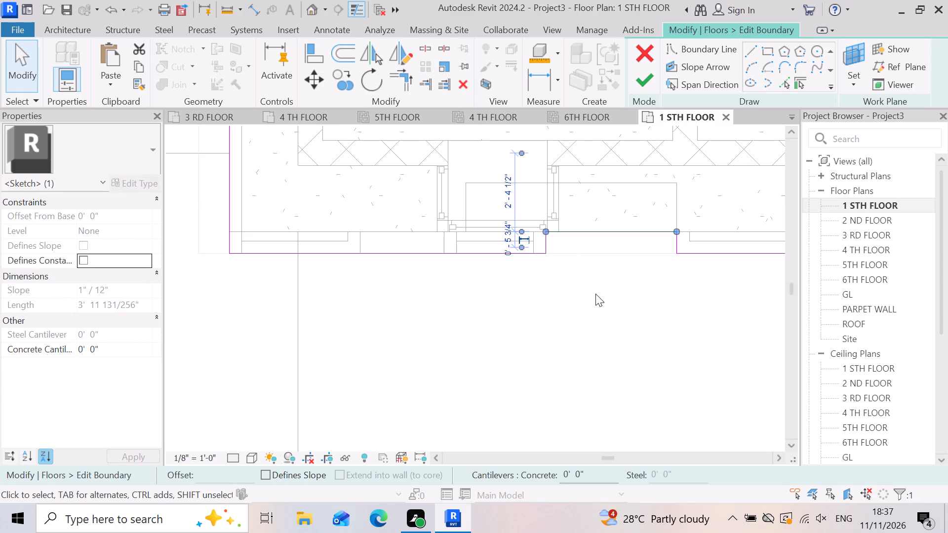
key(Delete)
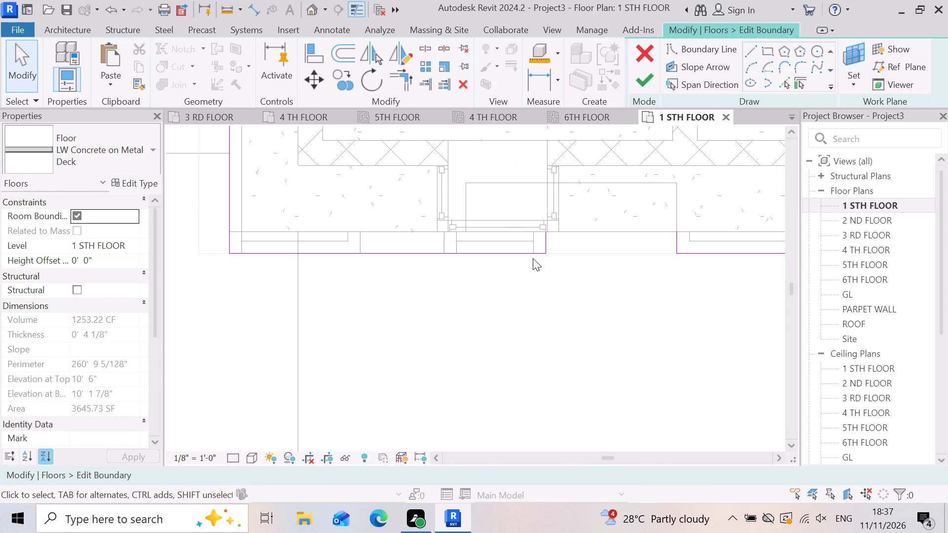
double_click(548, 243)
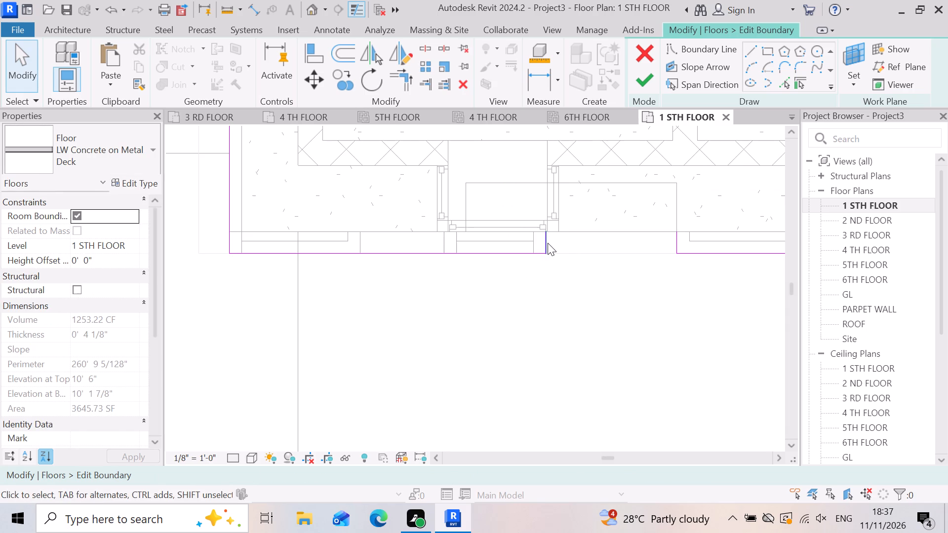
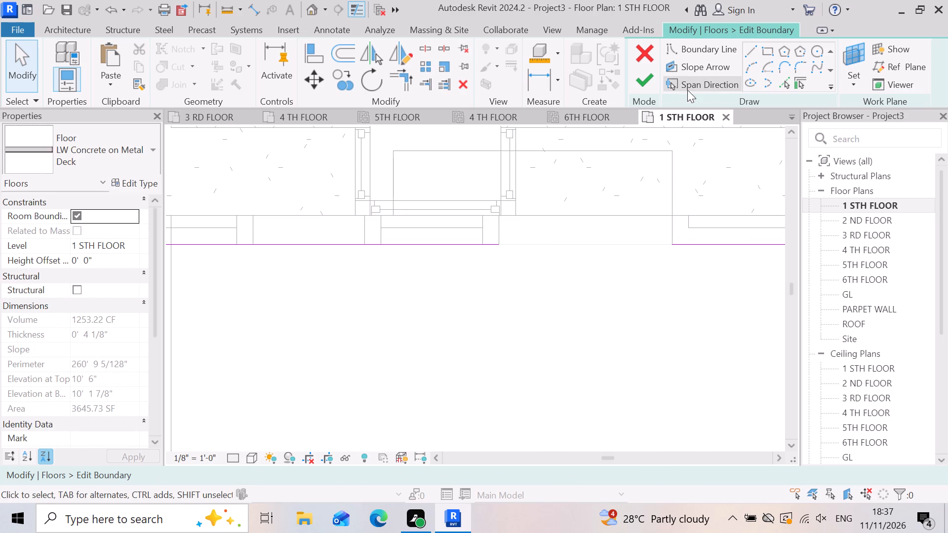
Draw a straight boundary line across the gap between the two front edge segments of the 1 STH FLOOR slab and finish the boundary edit.
click(751, 53)
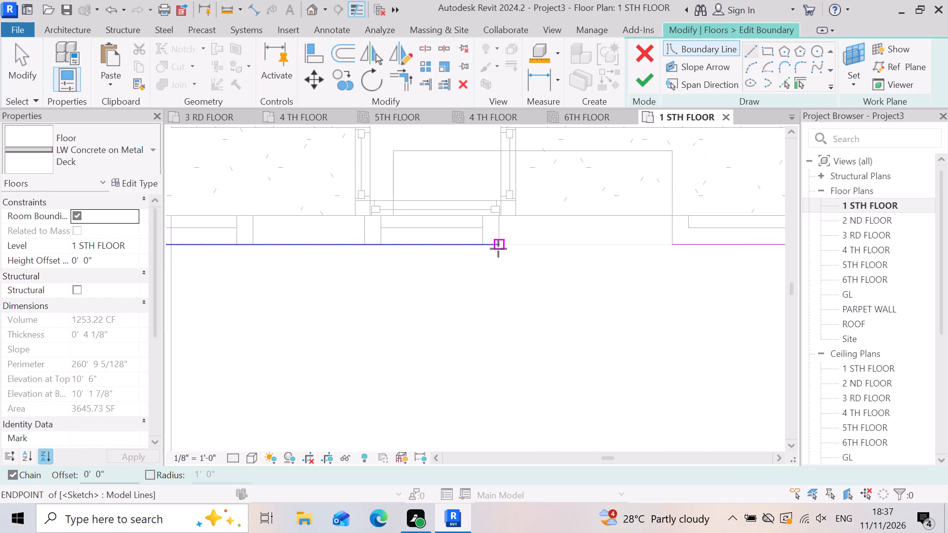
click(500, 246)
click(675, 245)
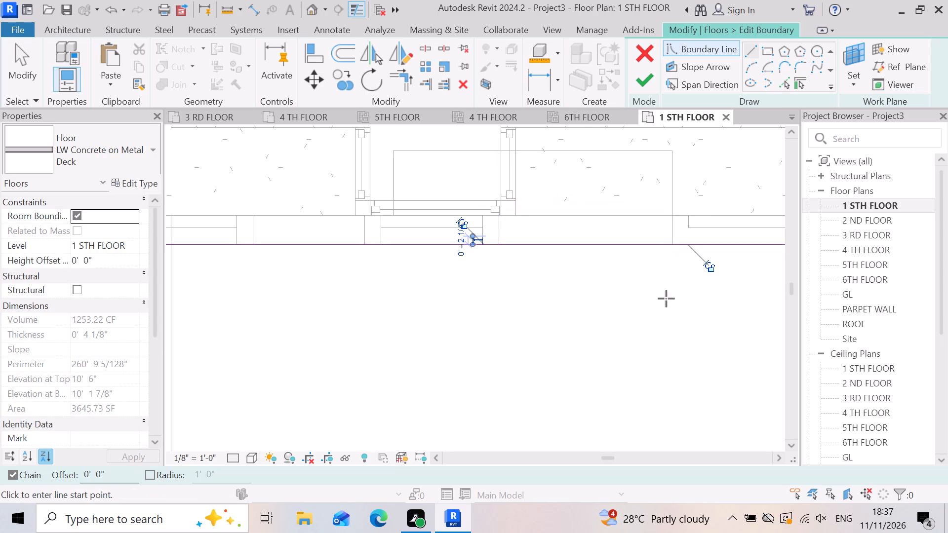
key(Escape)
scroll(628, 308, down, 6)
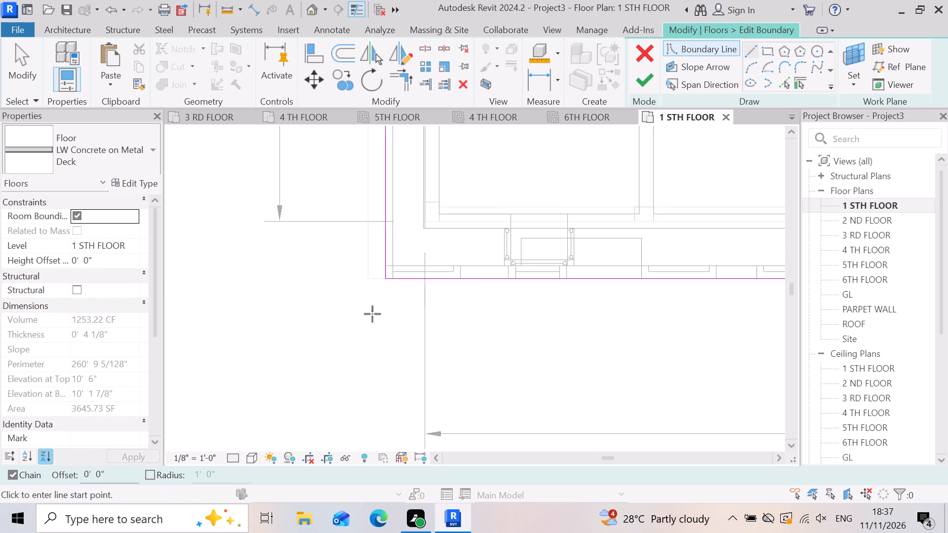
click(643, 76)
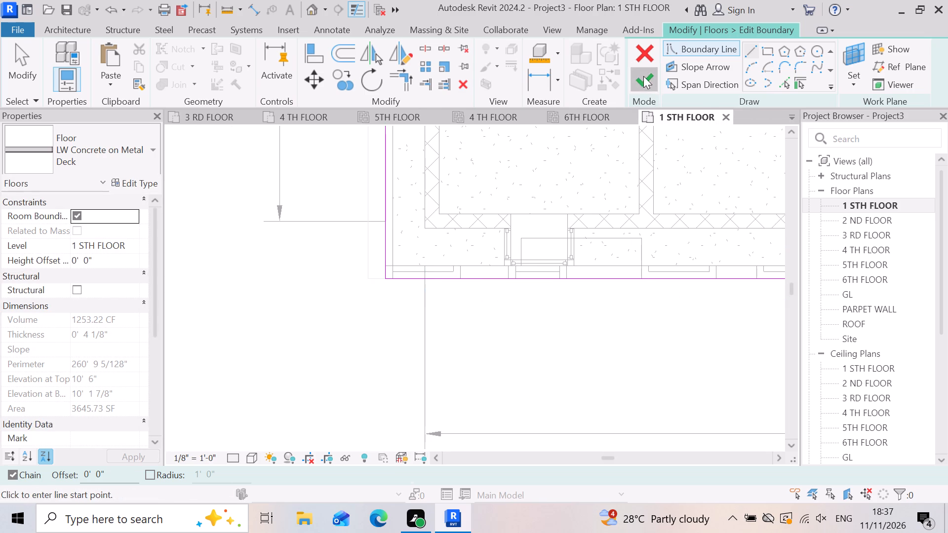
click(515, 266)
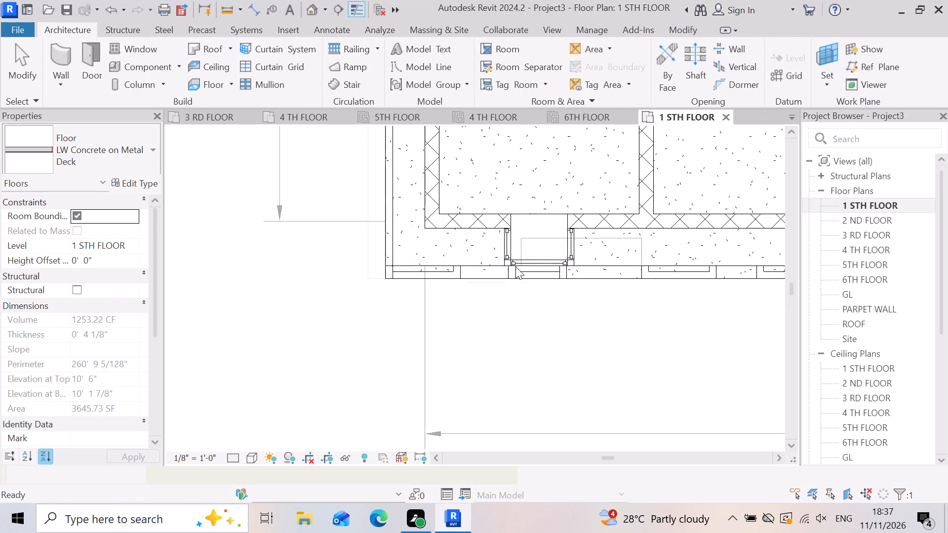
Close the 6TH FLOOR and 4 TH FLOOR ceiling plan views.
scroll(549, 354, down, 3)
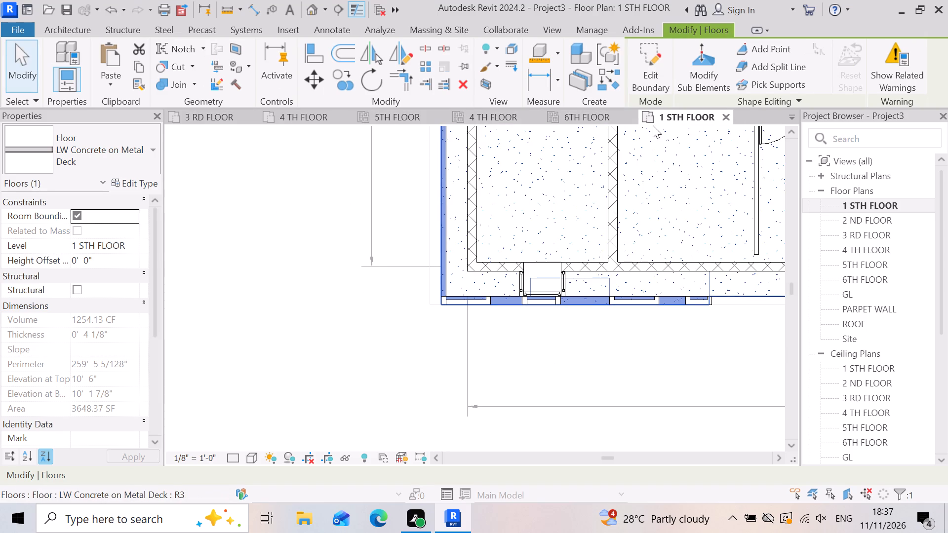
click(630, 118)
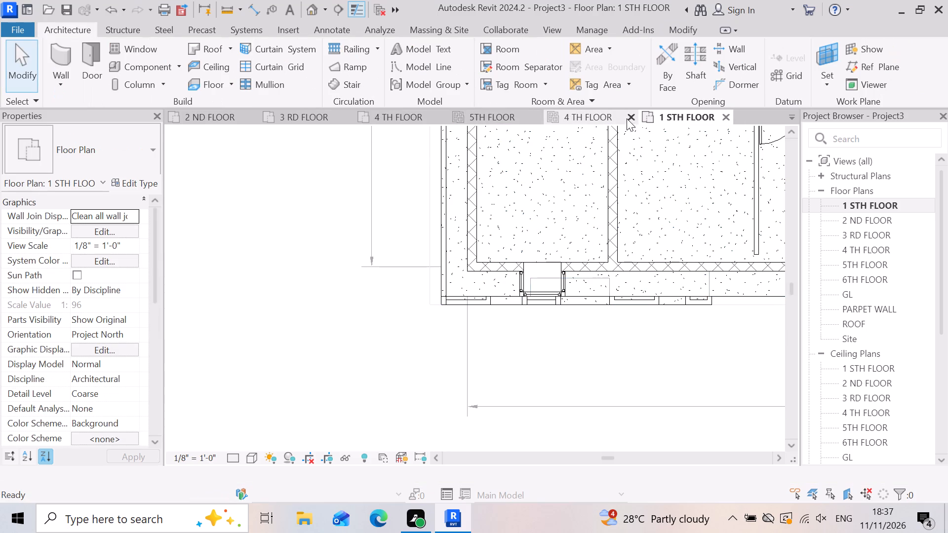
click(631, 120)
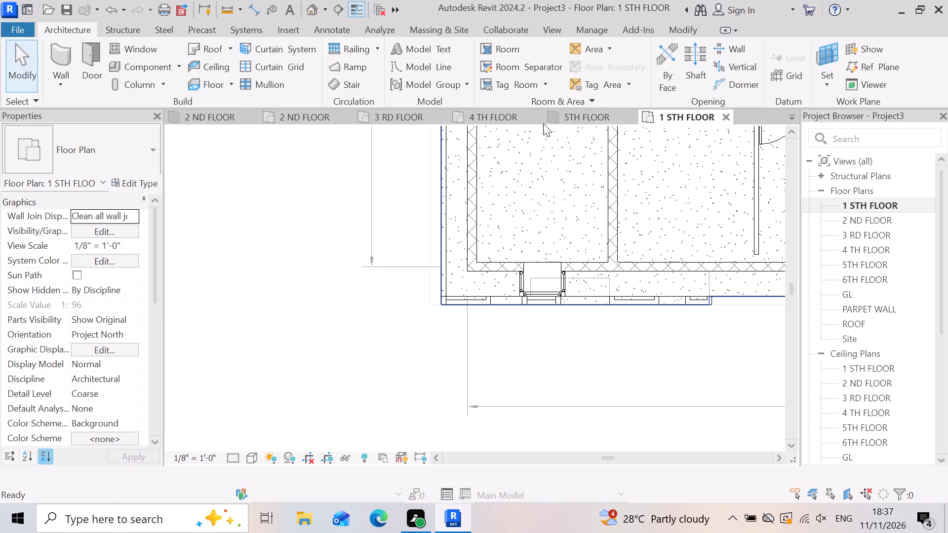
click(625, 117)
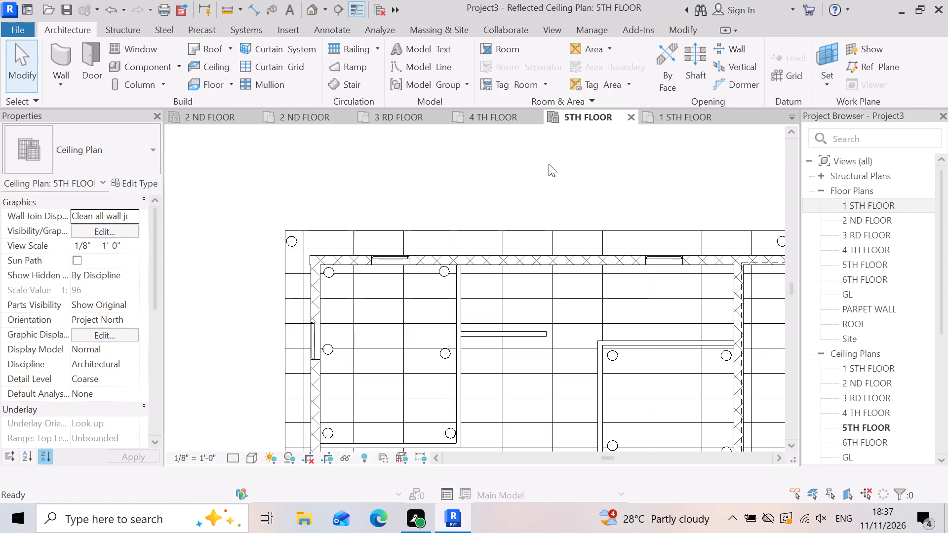
scroll(457, 216, down, 11)
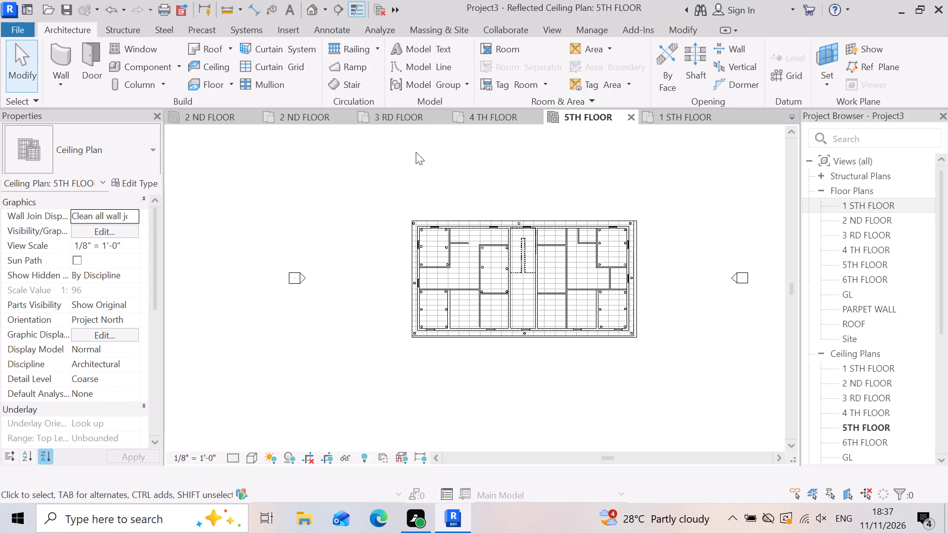
In the 3D view, examine the 1 STH FLOOR slab's front edge and select the 4.5" wall below the first front window.
click(314, 7)
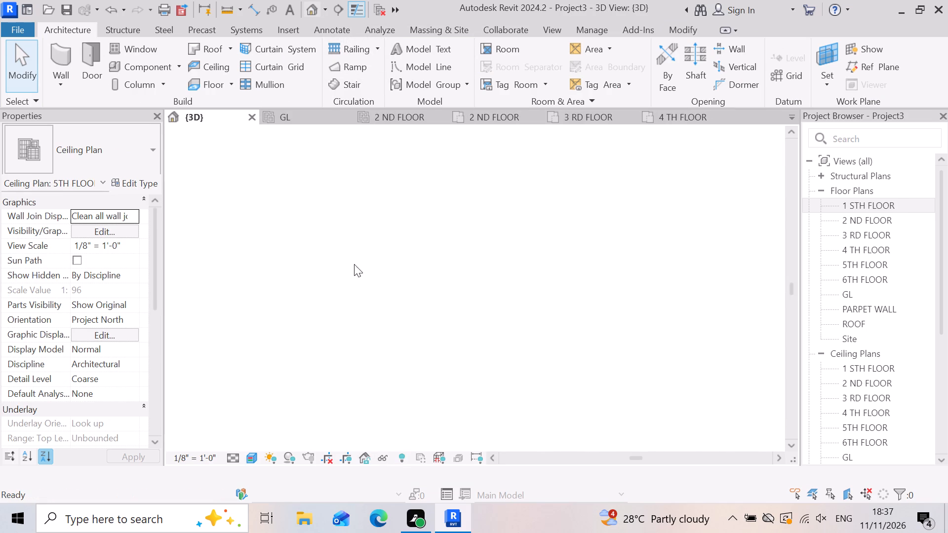
scroll(484, 271, down, 4)
scroll(415, 262, down, 3)
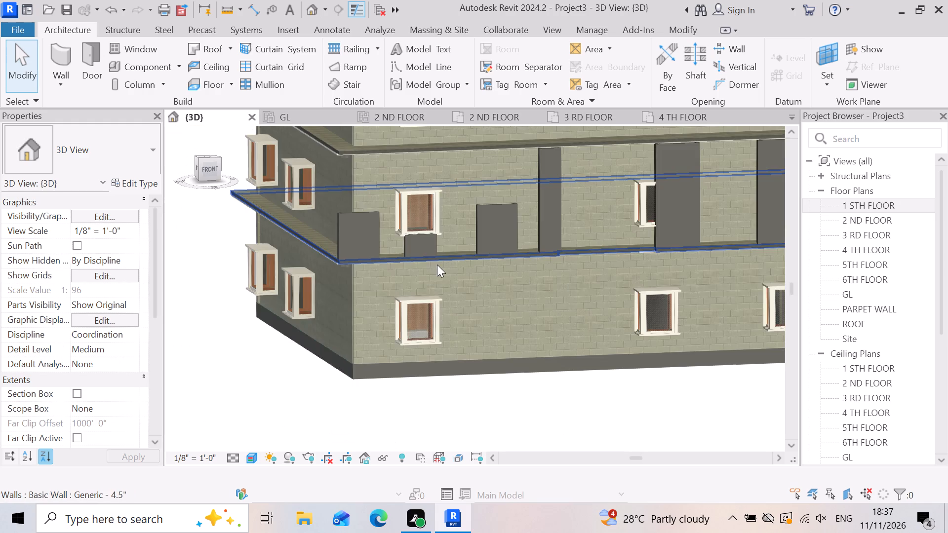
click(253, 394)
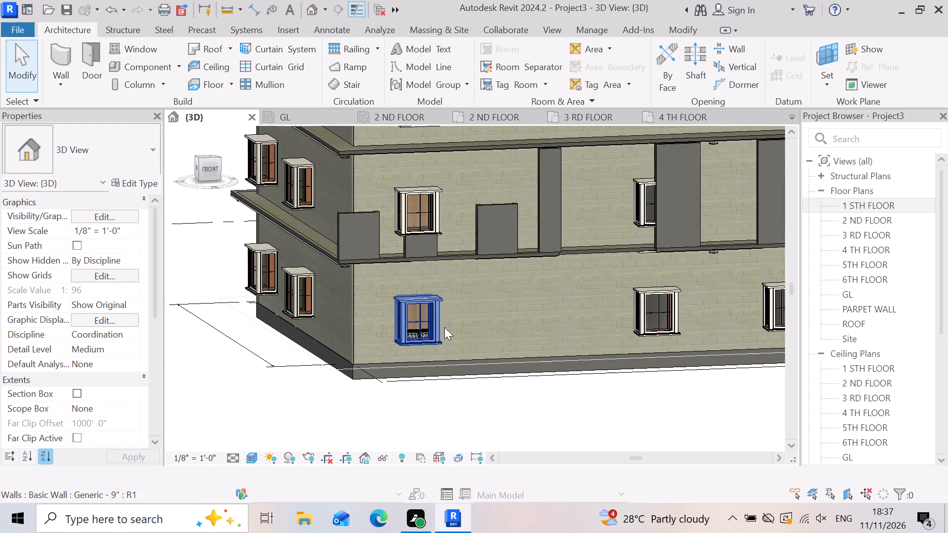
scroll(449, 310, up, 14)
scroll(427, 221, down, 3)
click(402, 221)
scroll(402, 231, up, 3)
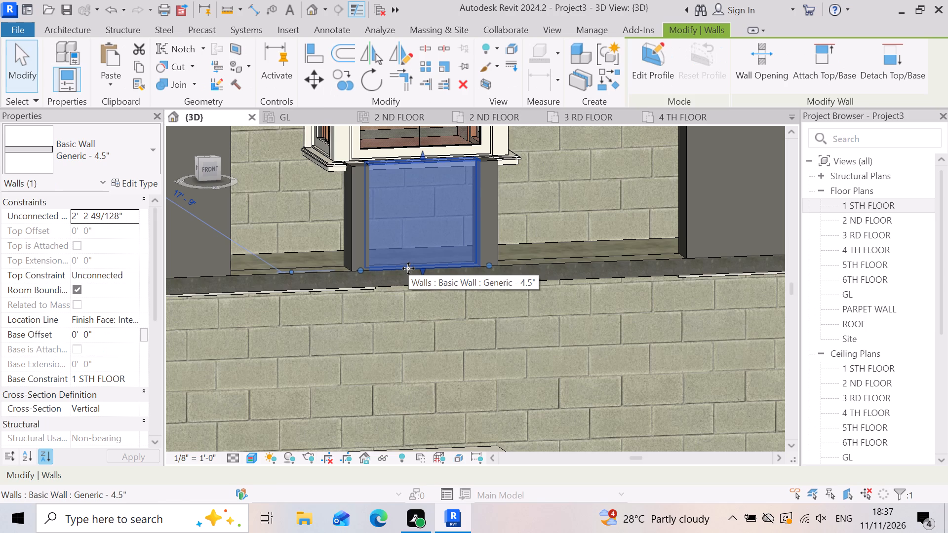
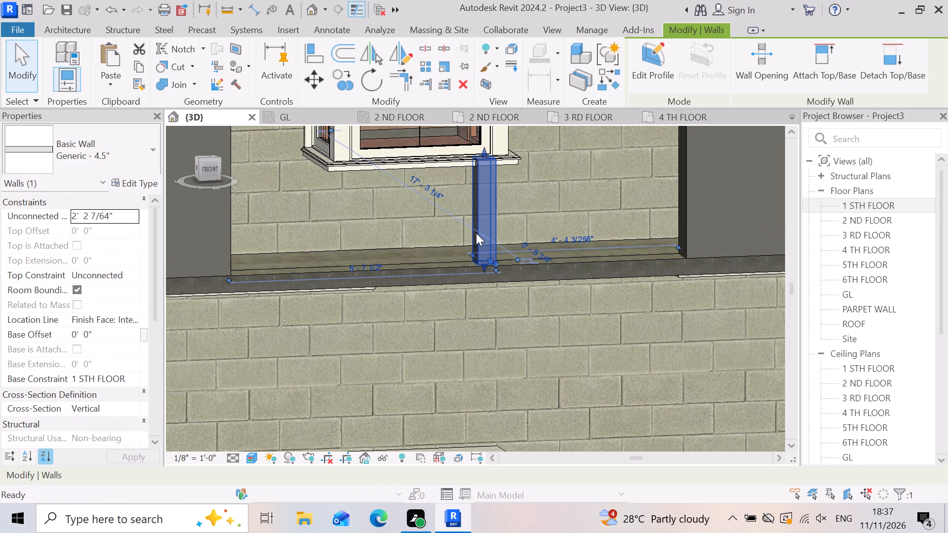
Examine the 1 STH FLOOR slab's front edge and the 4.5" projection walls standing along it.
scroll(430, 297, down, 2)
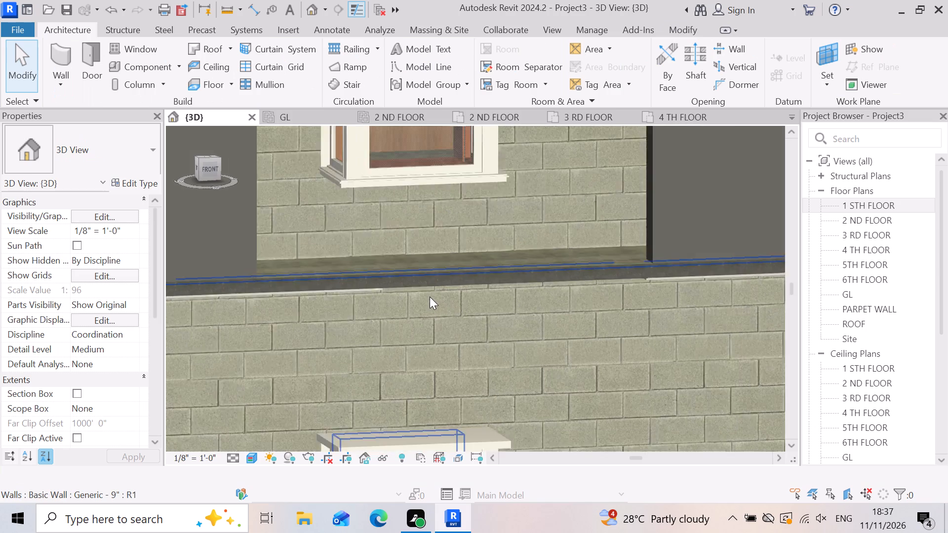
scroll(430, 297, down, 5)
scroll(318, 279, down, 3)
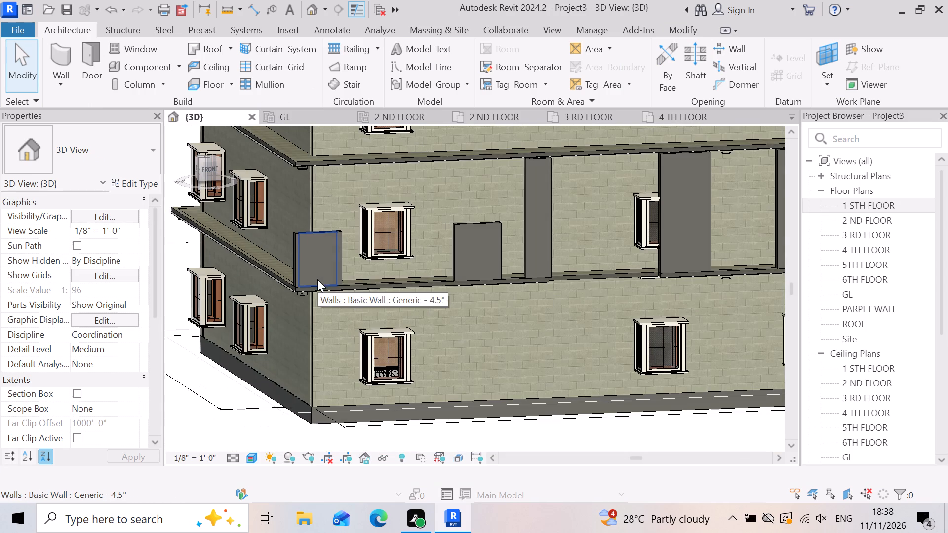
scroll(527, 253, up, 4)
scroll(199, 319, up, 2)
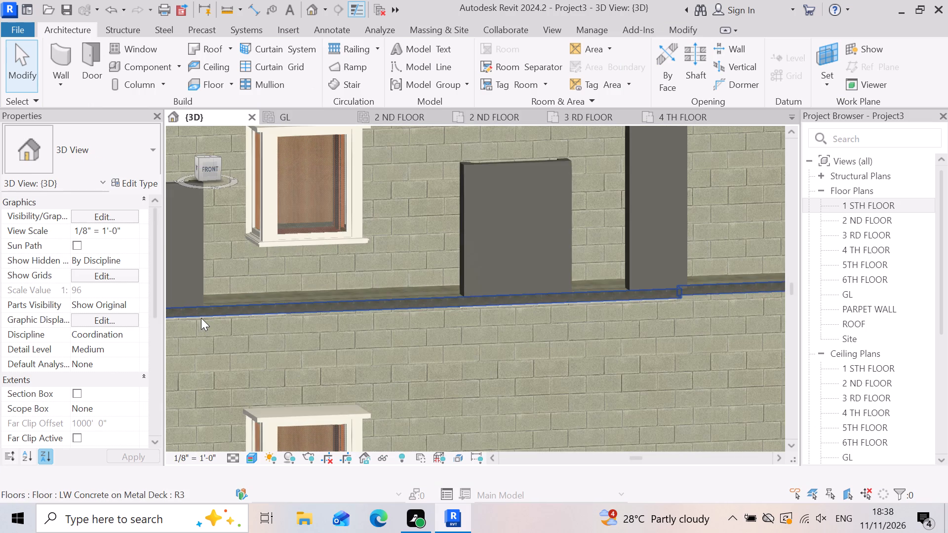
scroll(483, 332, up, 4)
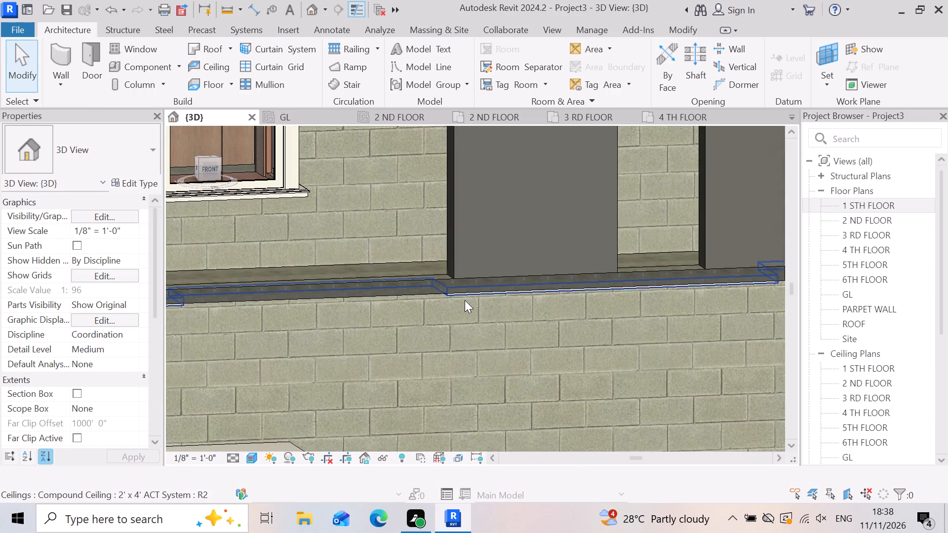
scroll(465, 300, up, 5)
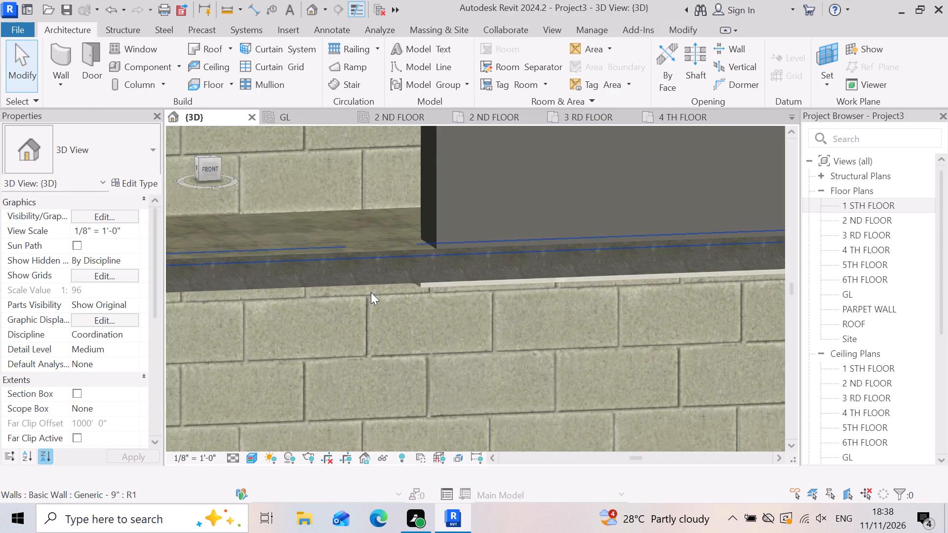
scroll(333, 280, down, 13)
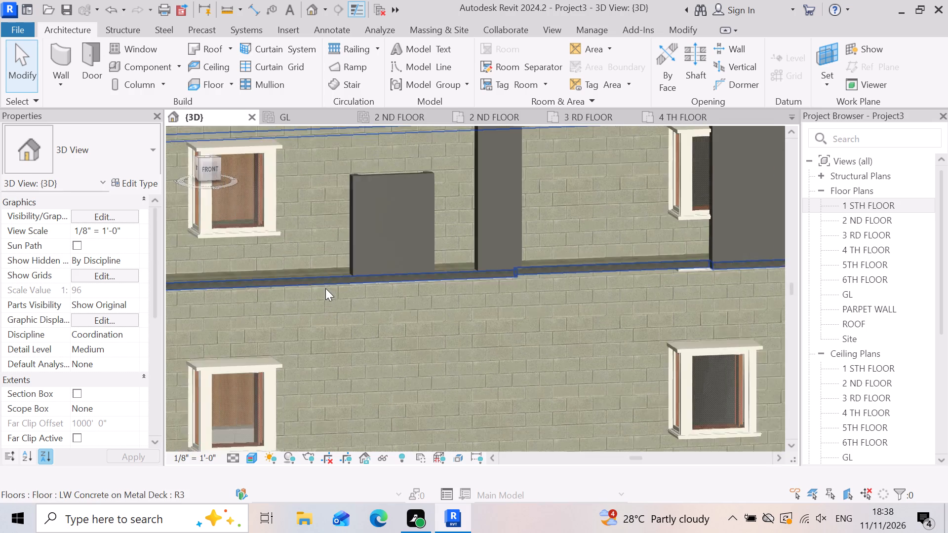
scroll(236, 302, up, 2)
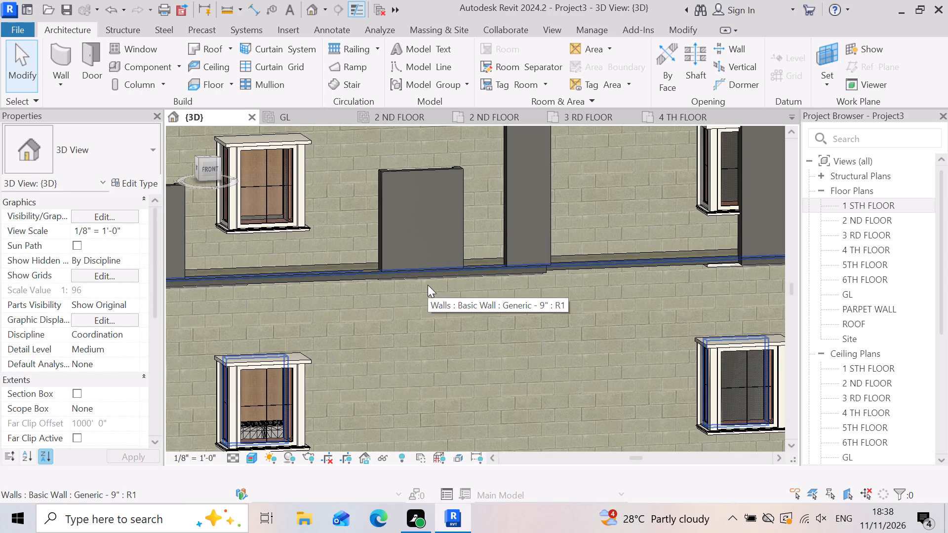
scroll(428, 285, up, 2)
scroll(506, 282, up, 2)
scroll(548, 262, down, 2)
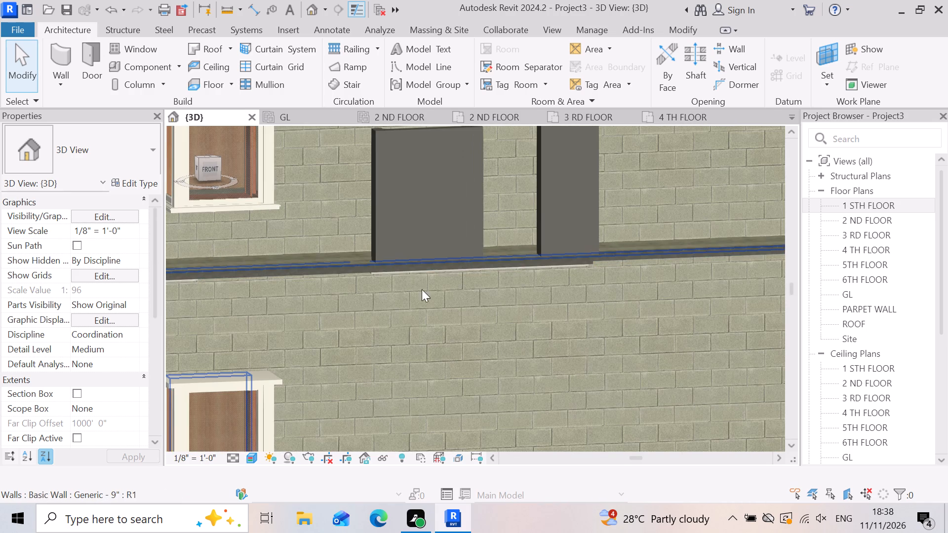
scroll(277, 298, up, 2)
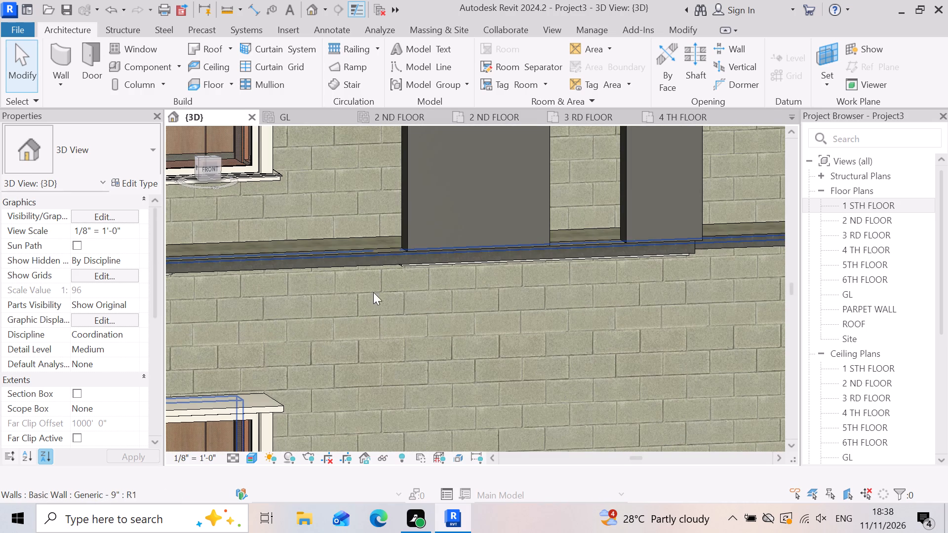
scroll(483, 278, down, 6)
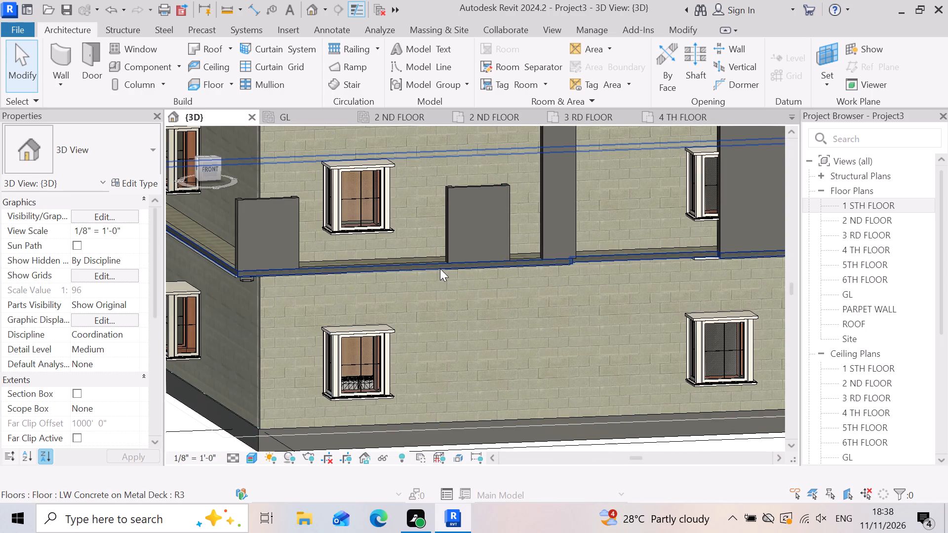
scroll(440, 268, up, 3)
scroll(263, 275, down, 7)
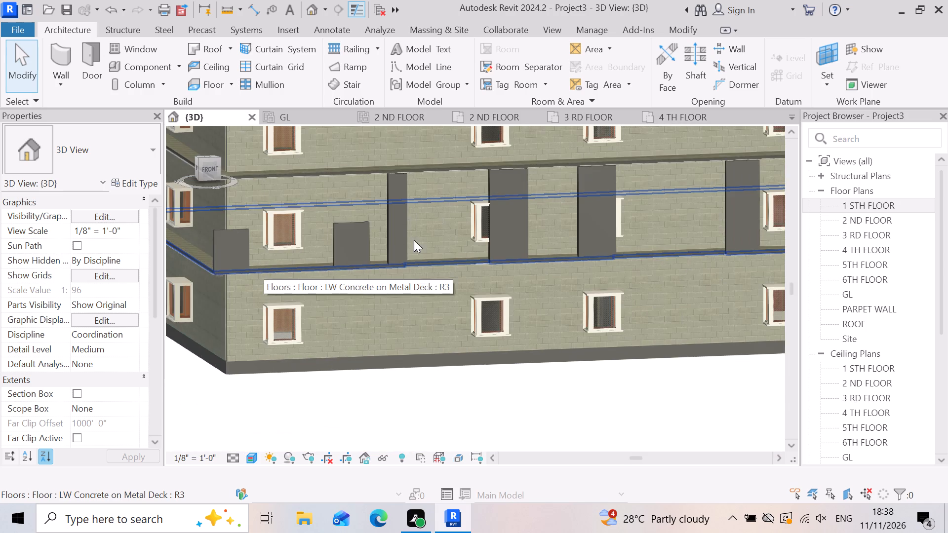
Delete the front 4.5" wall of the narrow full-height projection between the first and second front windows on the 1 STH FLOOR.
scroll(436, 236, up, 2)
scroll(396, 267, up, 5)
click(381, 252)
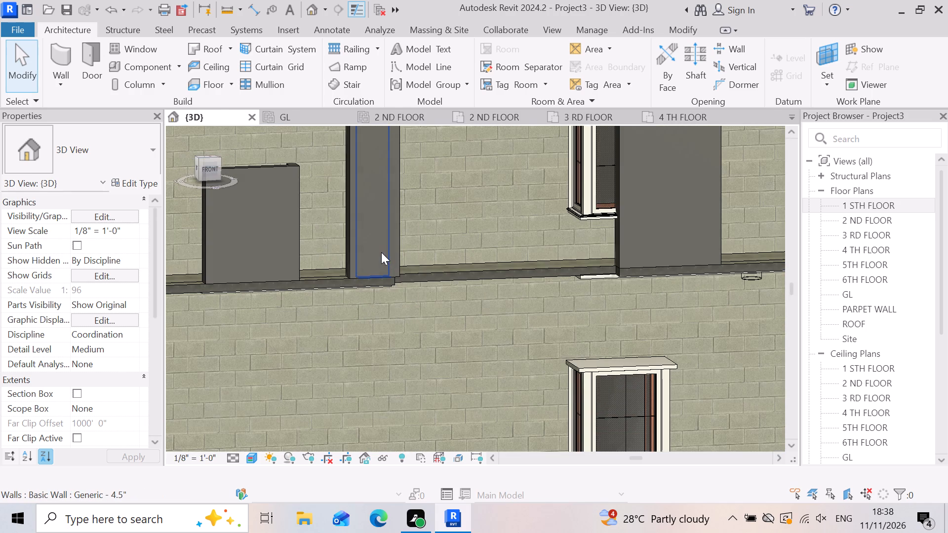
scroll(418, 299, up, 4)
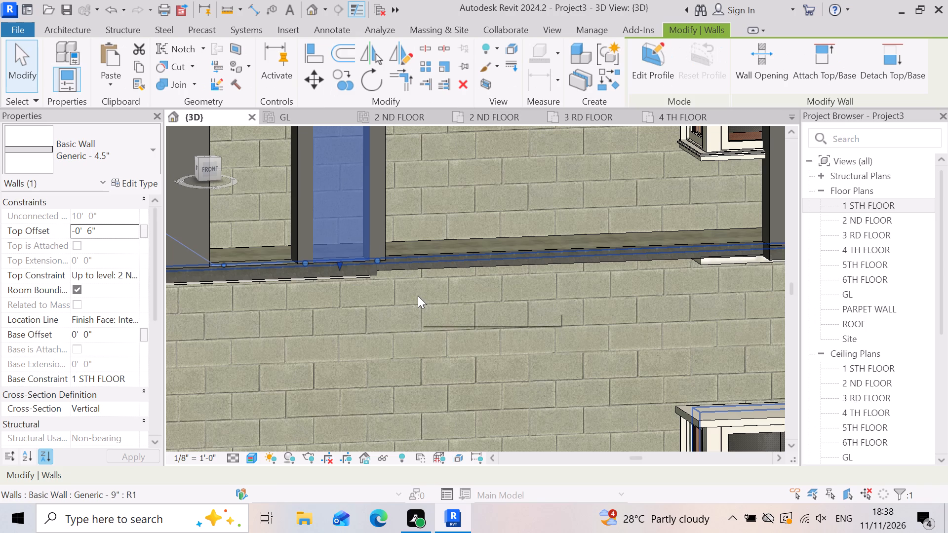
key(Delete)
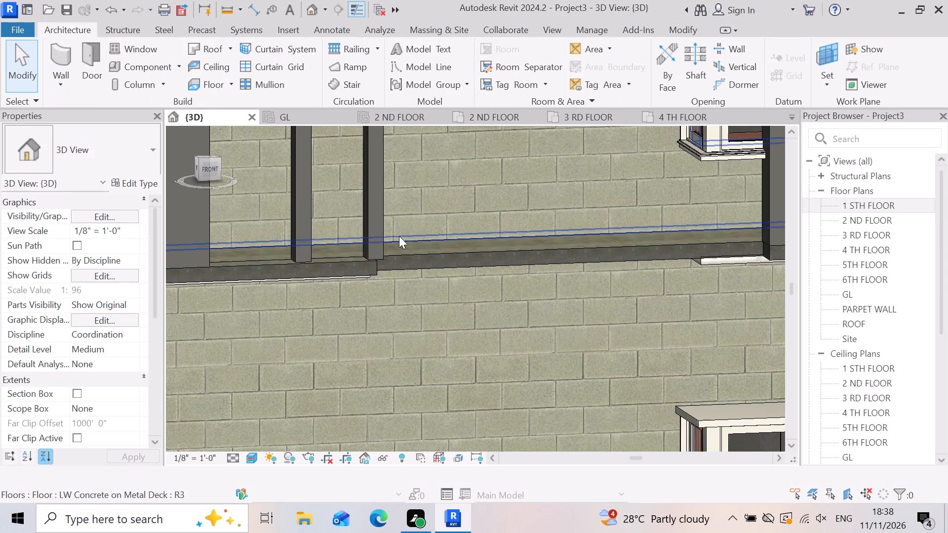
Select the 4.5" side wall of the narrow projection that is nearest the second front window.
click(376, 235)
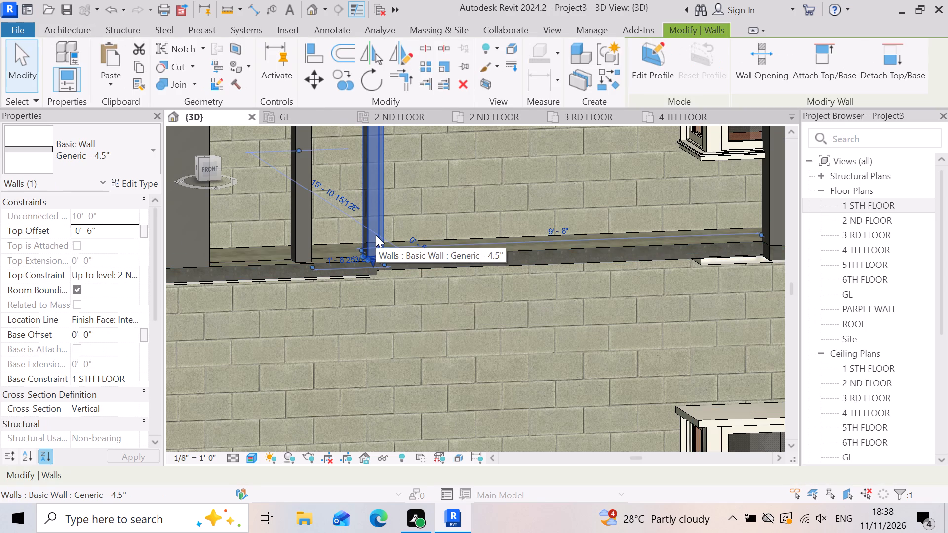
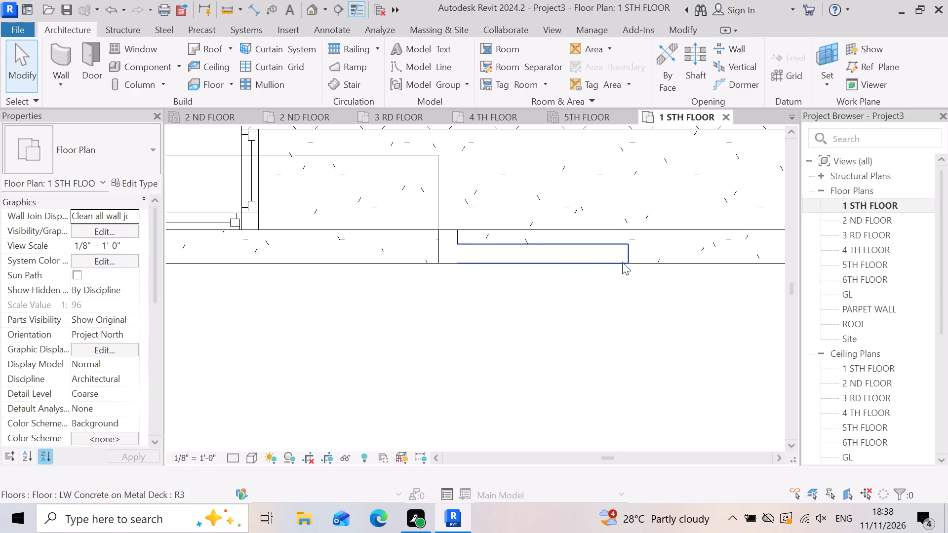
Extend the low 4.5" front wall between the first and second front windows toward the second window, to about 7' 11" long.
click(623, 257)
scroll(566, 266, down, 7)
scroll(590, 285, up, 3)
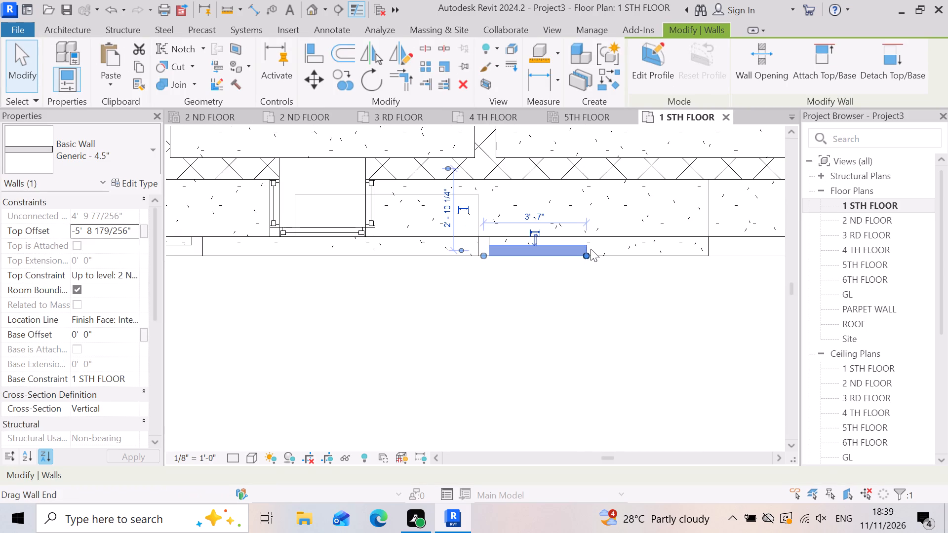
drag(586, 256, 705, 263)
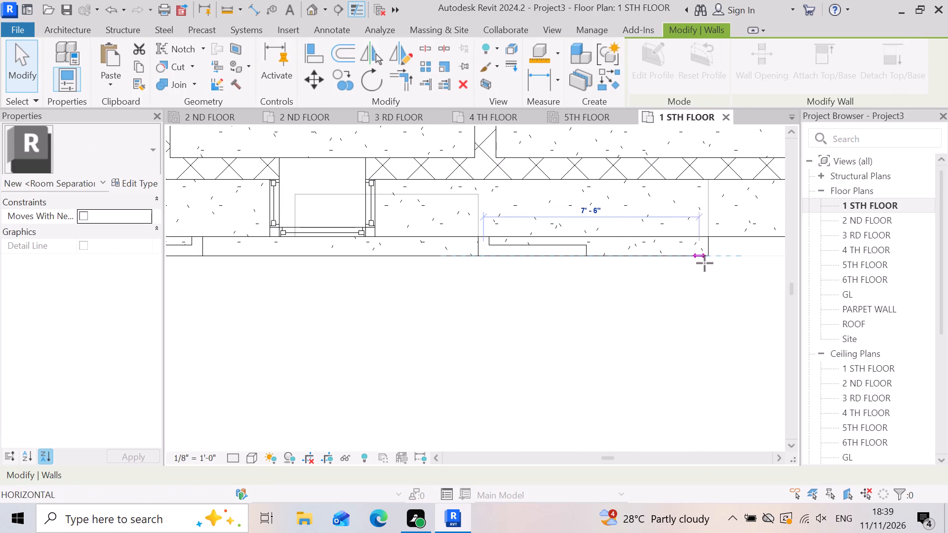
drag(705, 263, 711, 263)
click(672, 306)
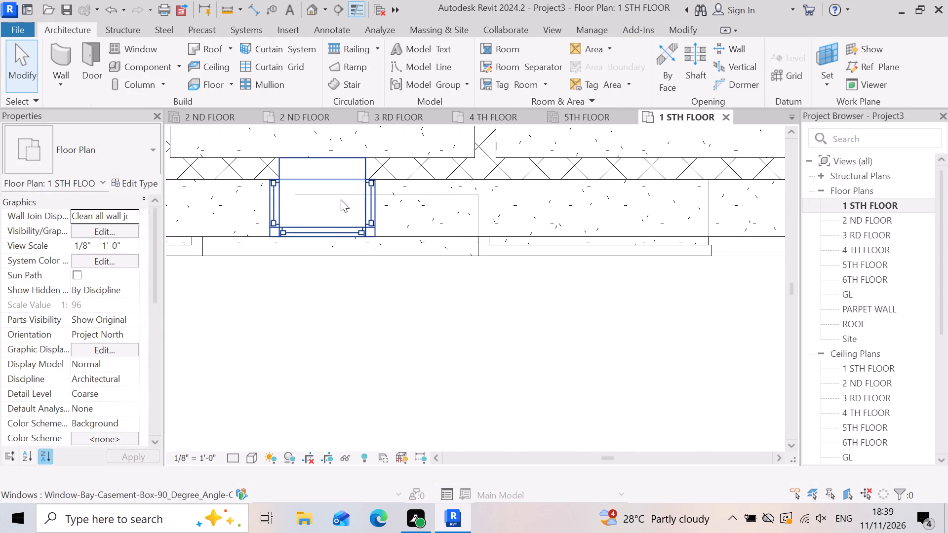
Shorten the extended 4.5" front wall to end at the slab projection's corner, making it 7' 9 3/4" long.
click(60, 58)
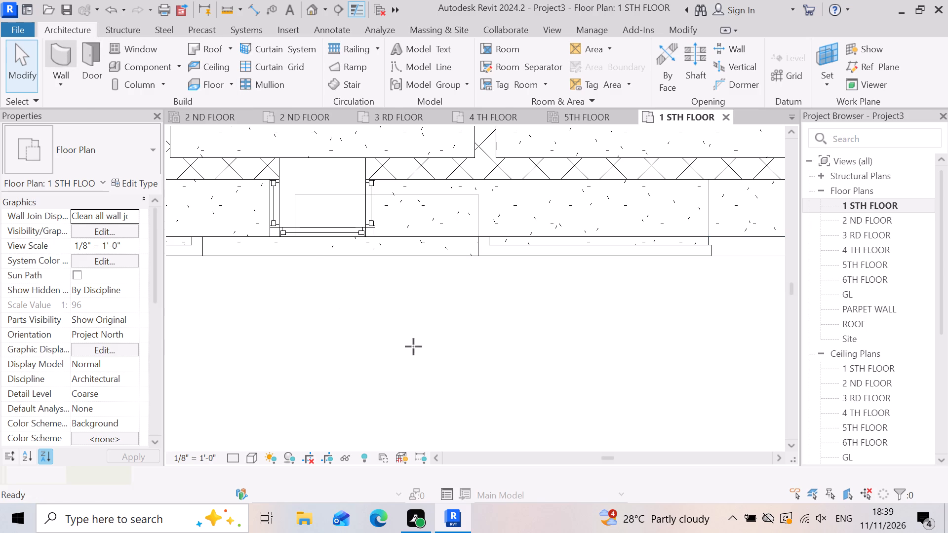
scroll(417, 346, down, 3)
scroll(597, 297, up, 12)
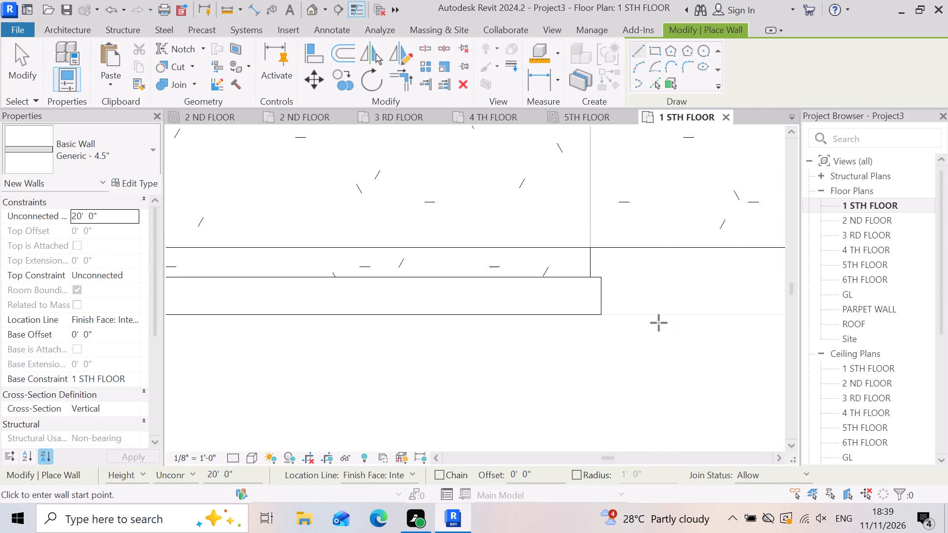
key(Escape)
click(602, 300)
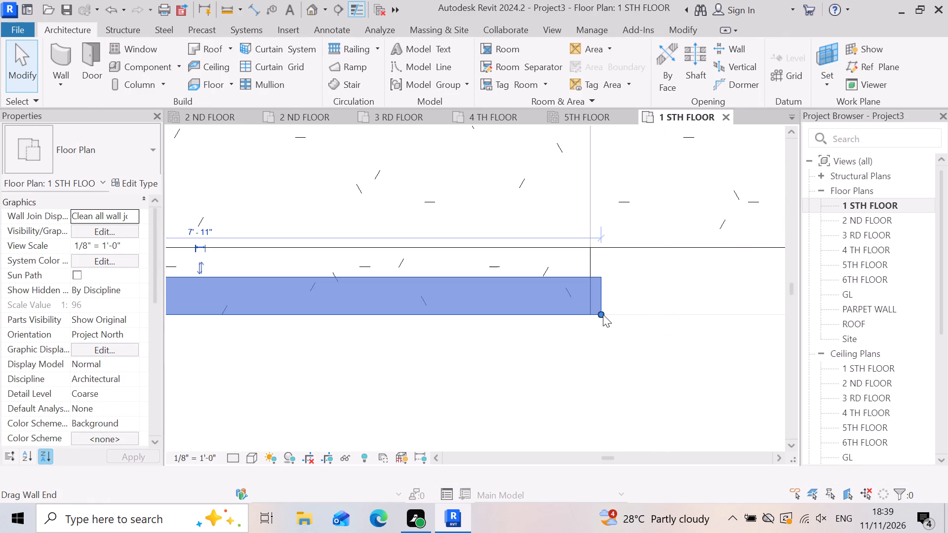
drag(602, 317, 593, 320)
click(592, 320)
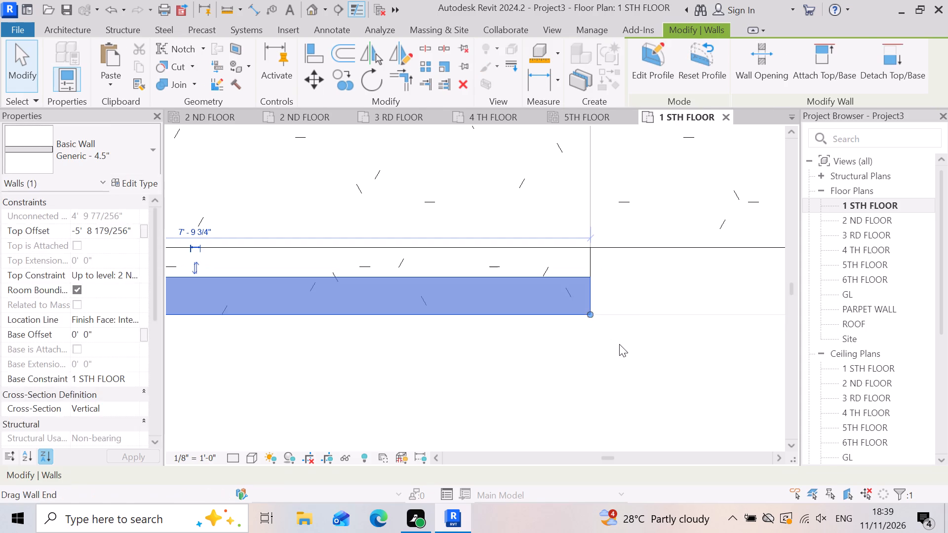
click(619, 344)
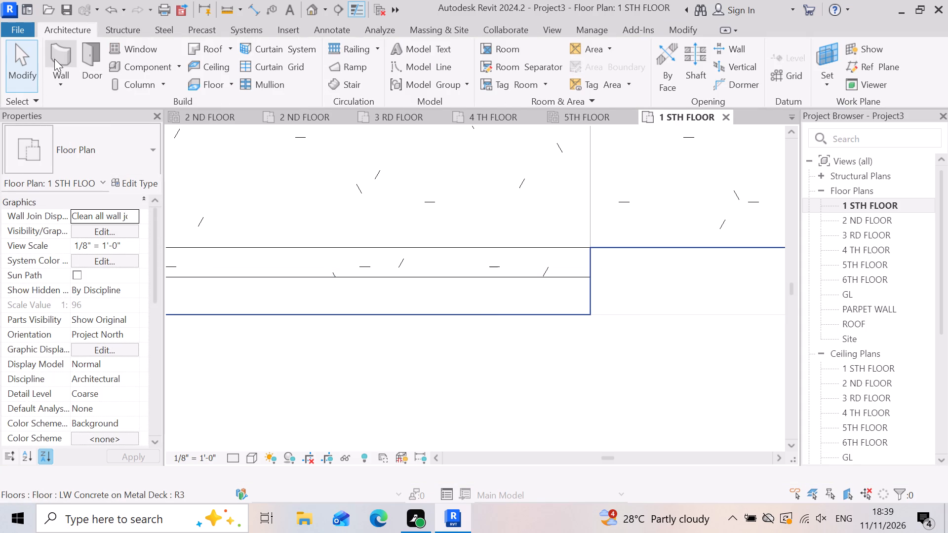
Draw a 4.5" side wall 0' 8" long from the slab's recessed edge to the end of the low front wall.
click(58, 56)
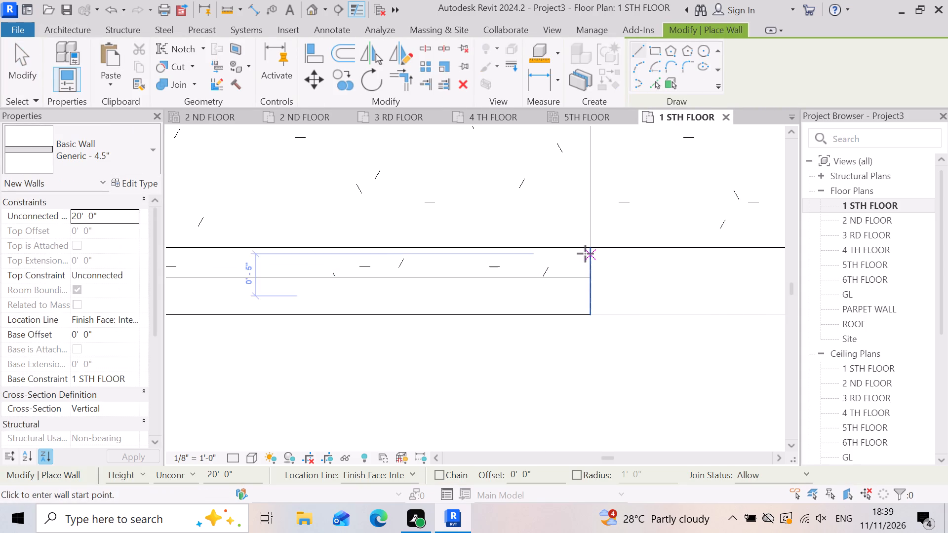
click(585, 252)
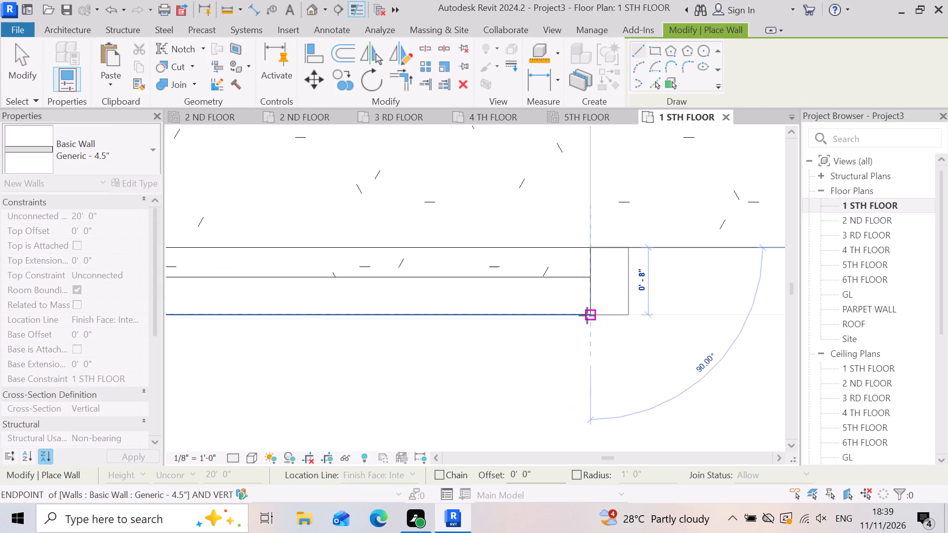
click(587, 315)
key(Escape)
Close the 2 ND FLOOR ceiling plan and floor plan views.
scroll(472, 333, down, 5)
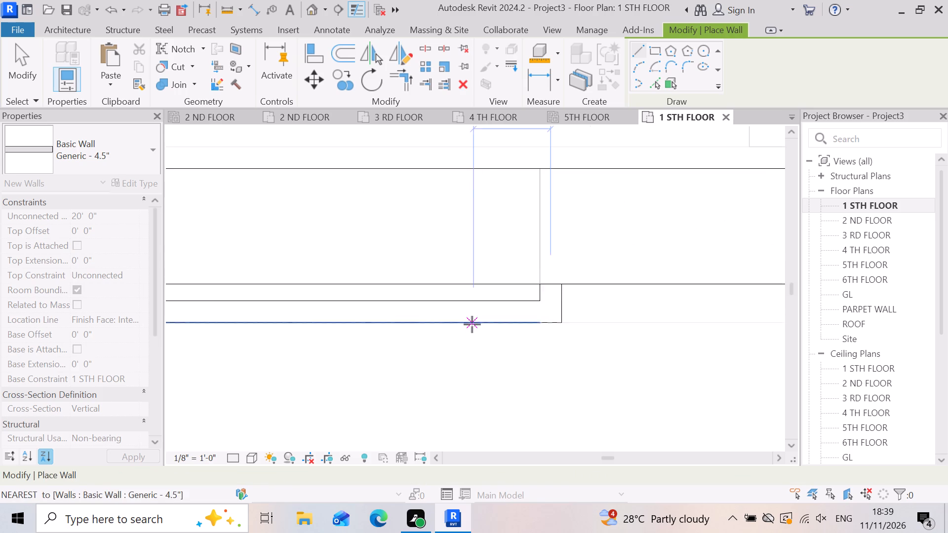
scroll(472, 324, down, 3)
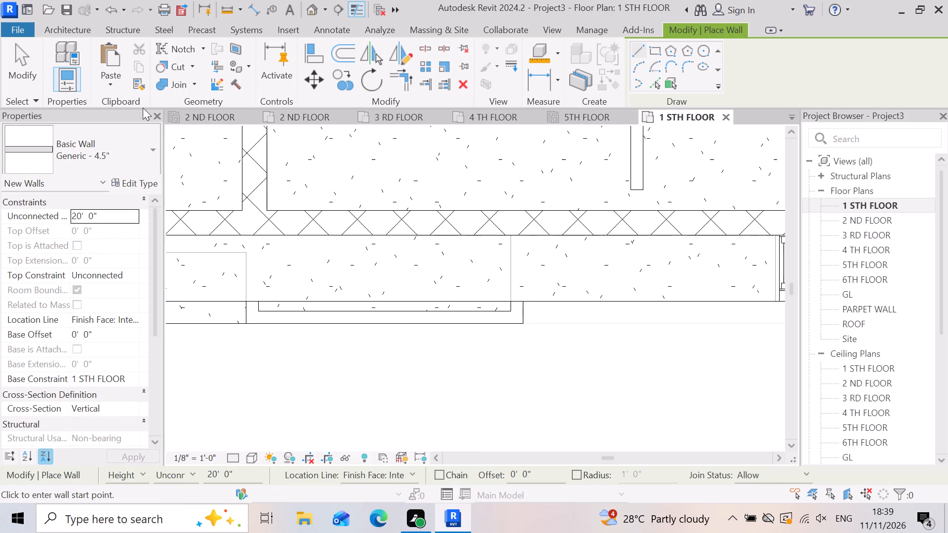
click(251, 114)
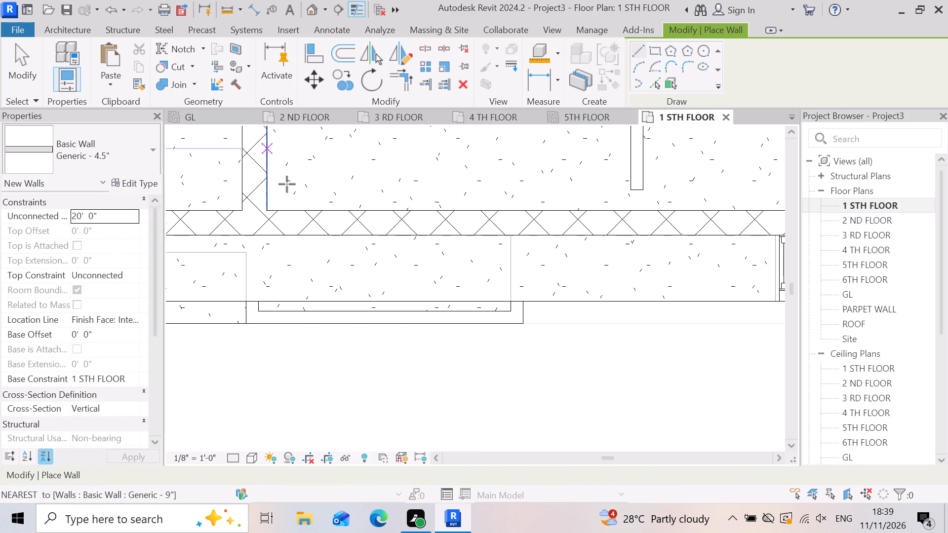
scroll(361, 211, down, 12)
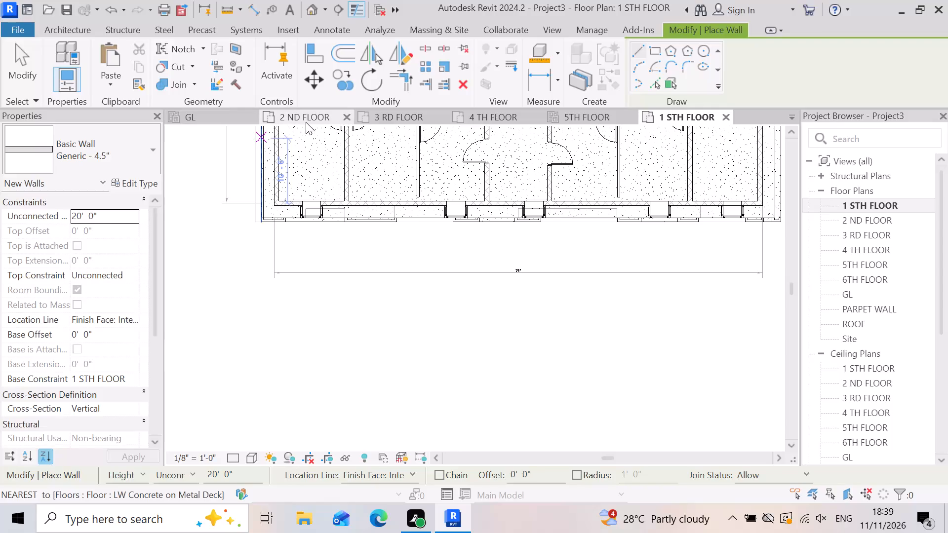
click(344, 118)
scroll(385, 218, down, 6)
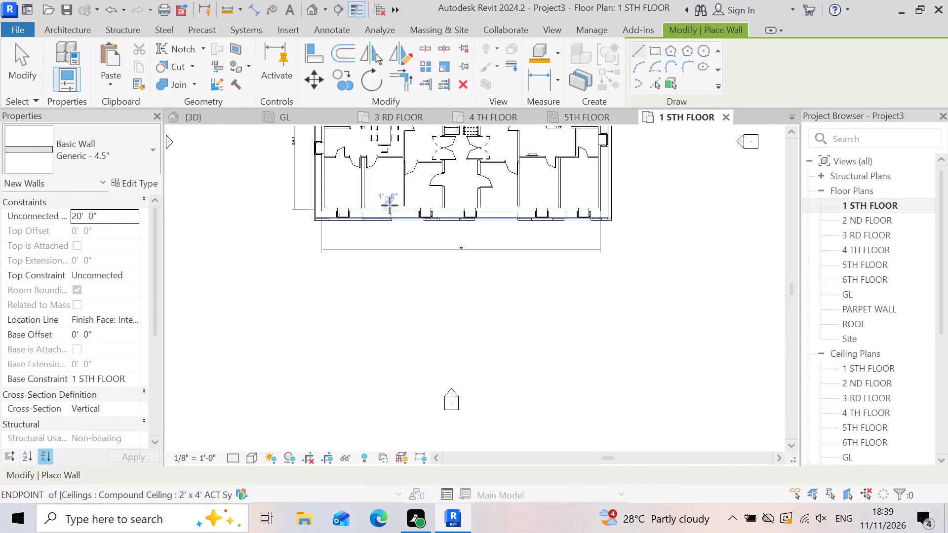
scroll(390, 205, down, 3)
scroll(413, 243, down, 4)
scroll(472, 191, up, 6)
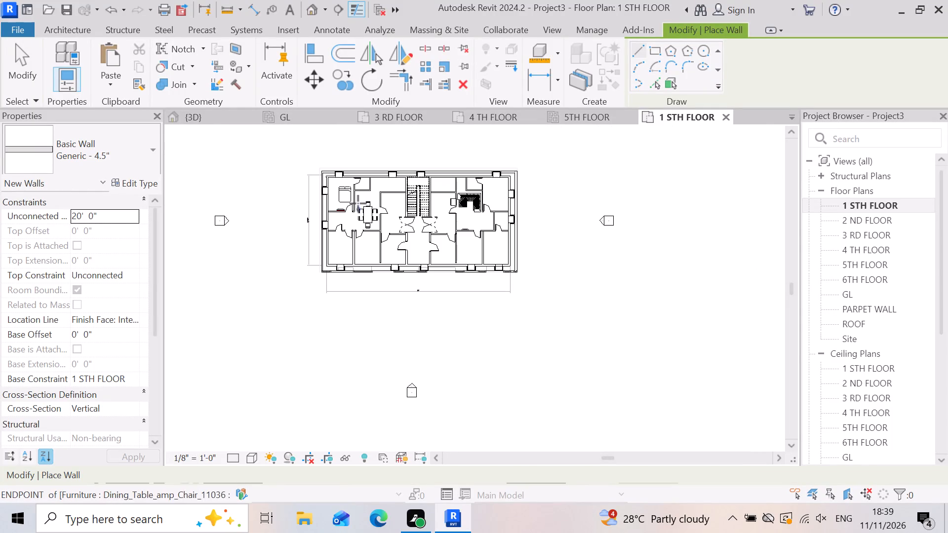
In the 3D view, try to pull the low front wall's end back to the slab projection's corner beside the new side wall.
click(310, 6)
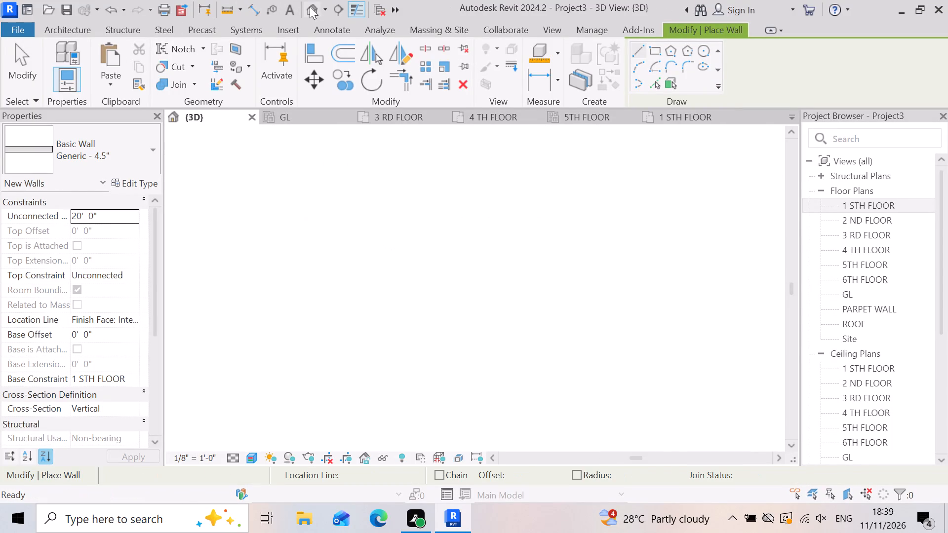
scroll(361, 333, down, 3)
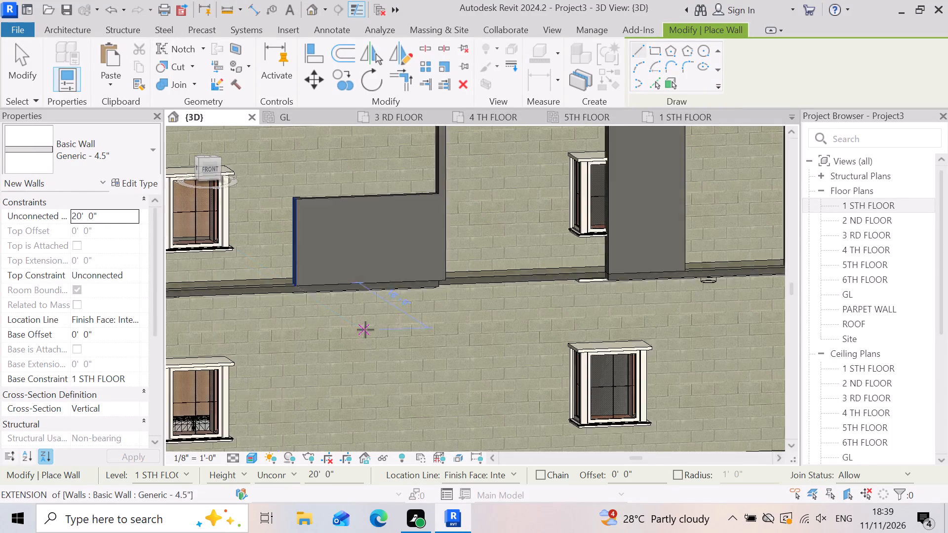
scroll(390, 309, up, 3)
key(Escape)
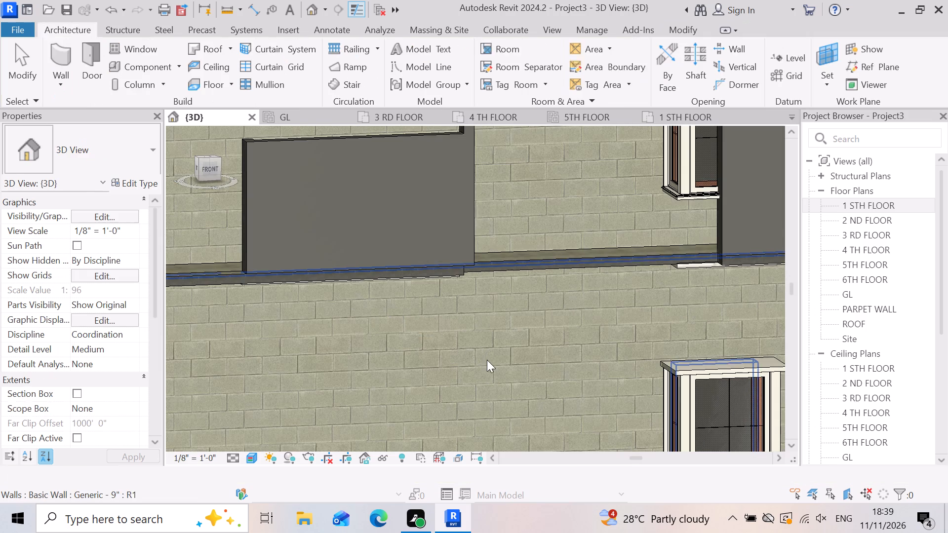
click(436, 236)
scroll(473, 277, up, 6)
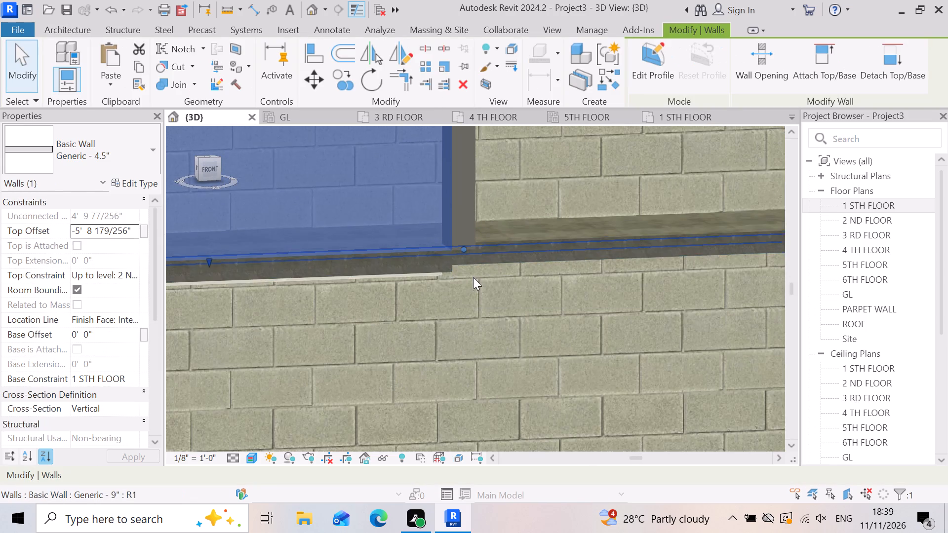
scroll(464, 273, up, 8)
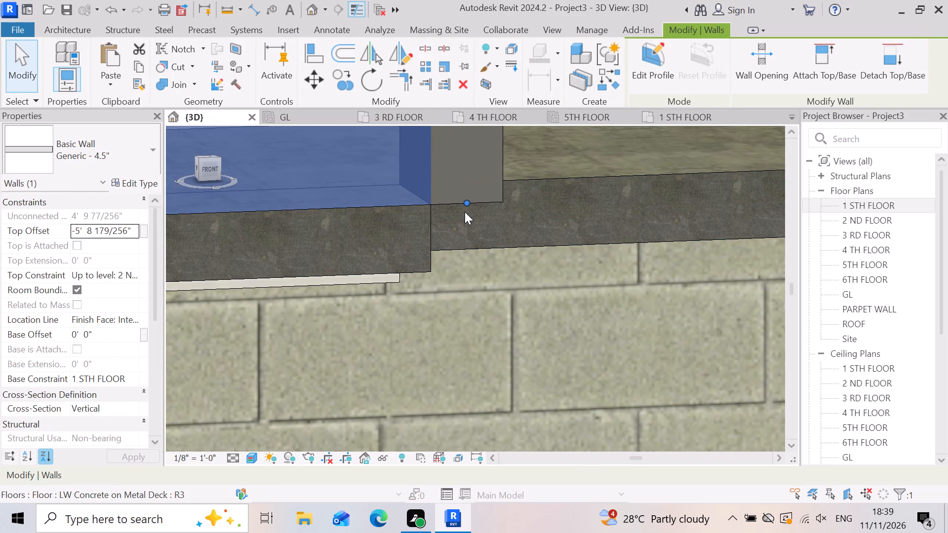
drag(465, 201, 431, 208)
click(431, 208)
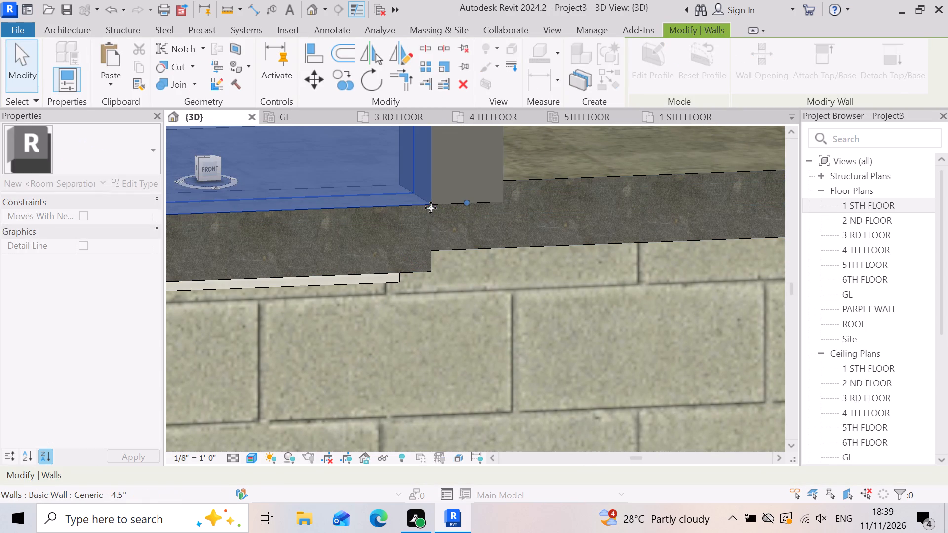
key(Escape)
Examine the new side wall and the slab step beneath it in the 3D view and on the 1 STH FLOOR floor plan.
scroll(463, 212, up, 3)
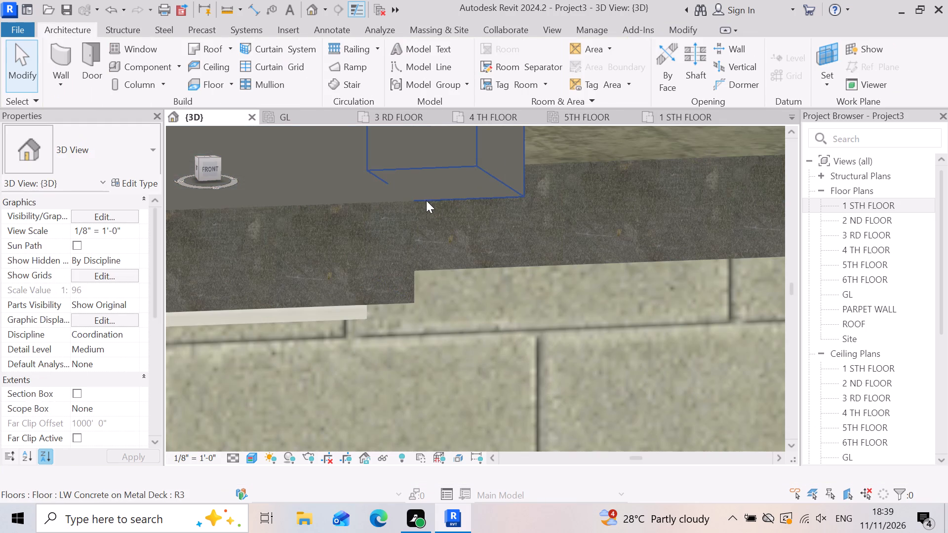
click(454, 183)
scroll(497, 227, down, 2)
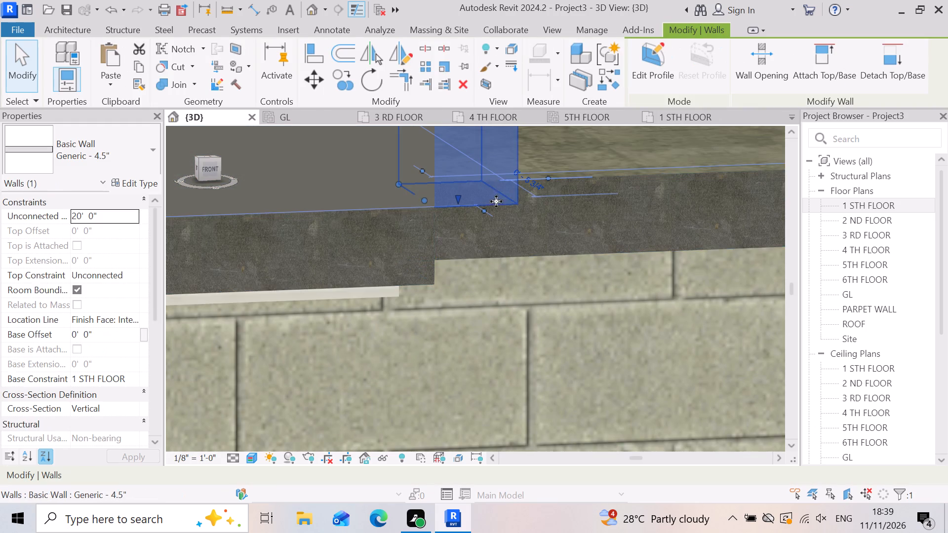
key(Escape)
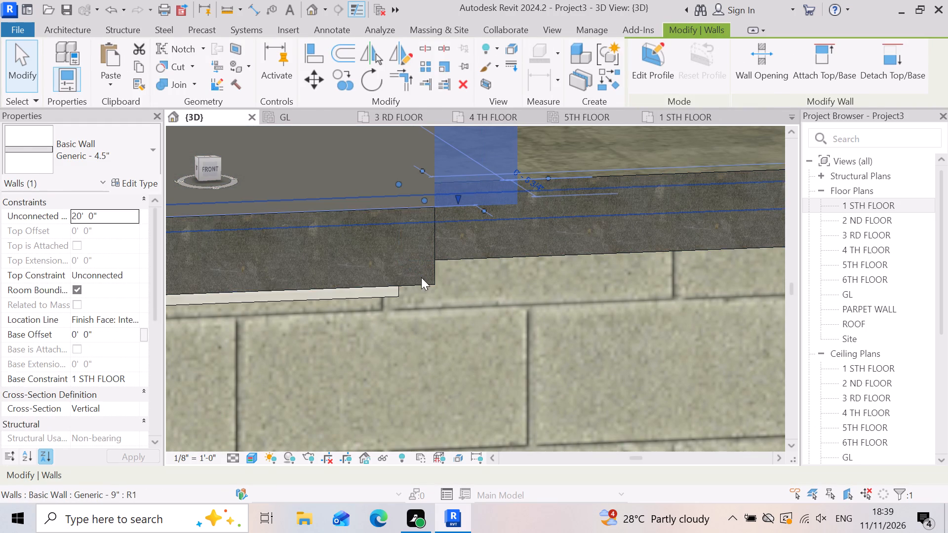
scroll(441, 275, down, 10)
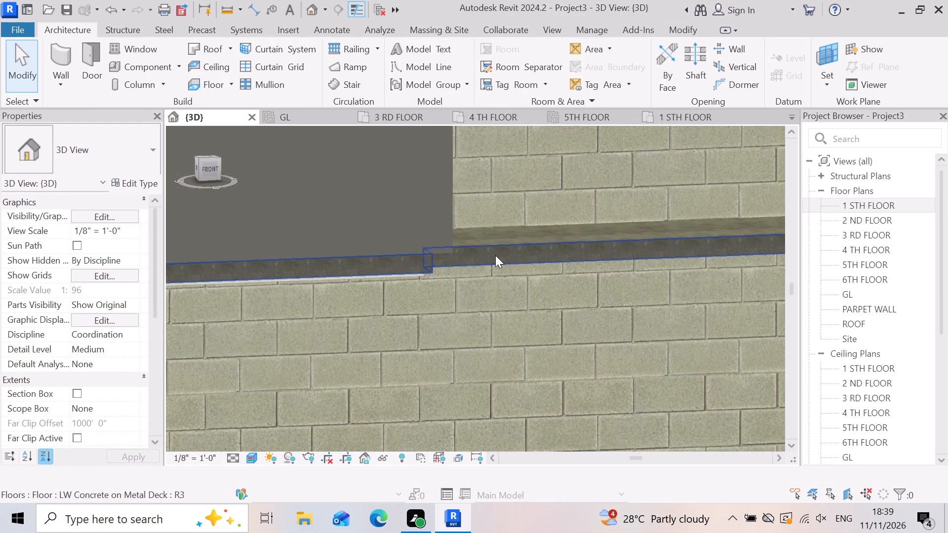
scroll(520, 258, down, 4)
click(682, 120)
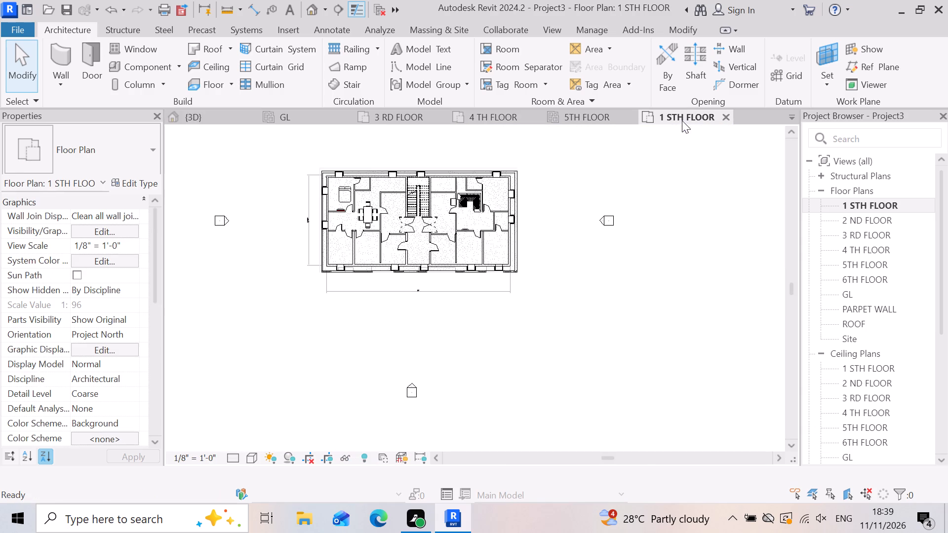
scroll(407, 287, up, 3)
drag(398, 361, 403, 364)
scroll(335, 281, up, 2)
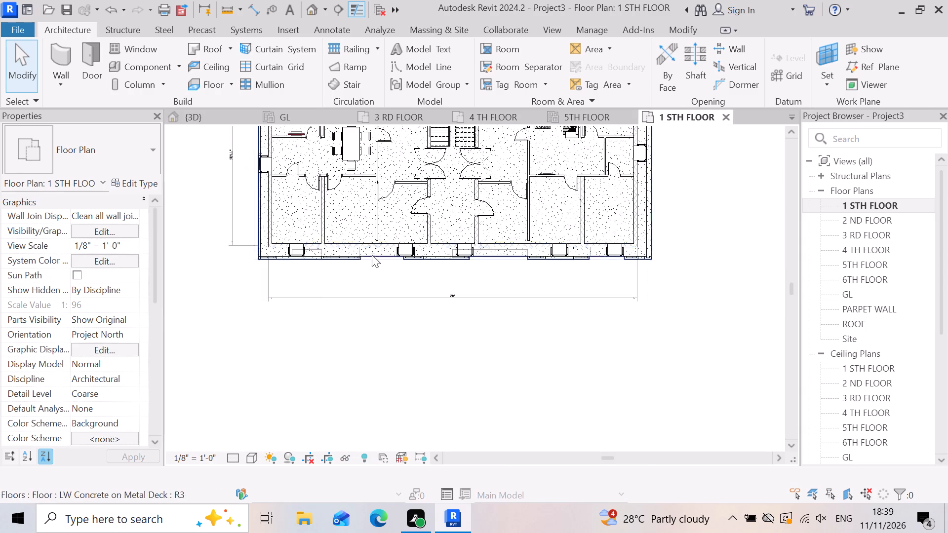
scroll(372, 252, up, 9)
scroll(311, 307, down, 2)
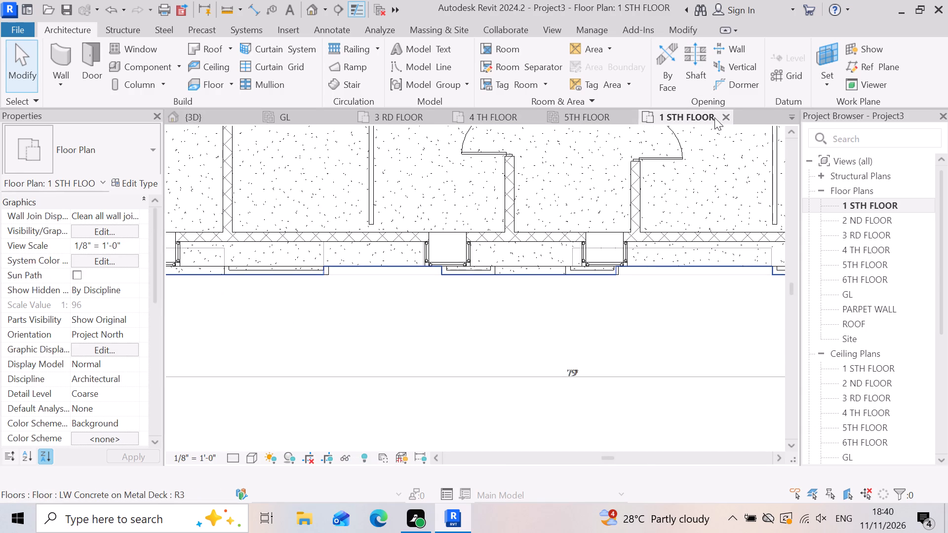
Close the 1 STH FLOOR floor plan and ceiling plan views.
click(722, 117)
scroll(441, 263, down, 4)
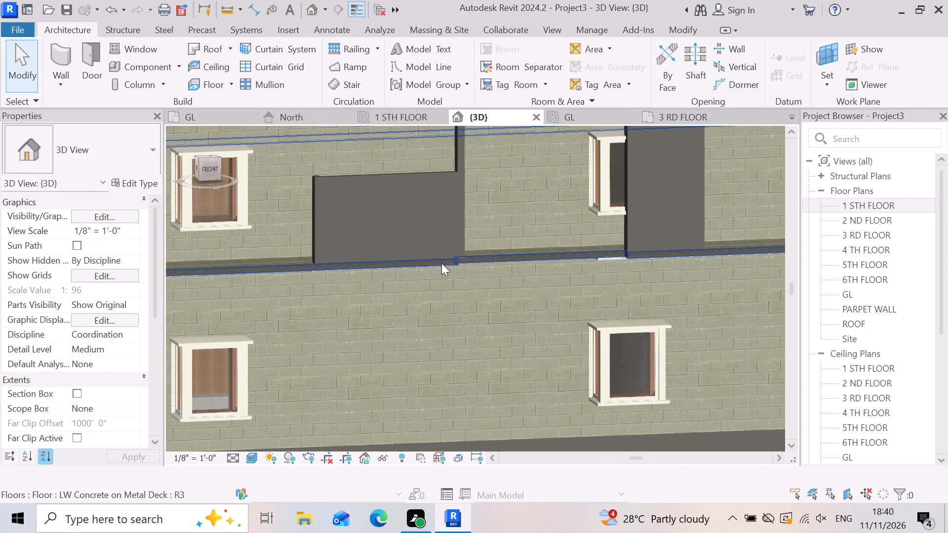
click(418, 112)
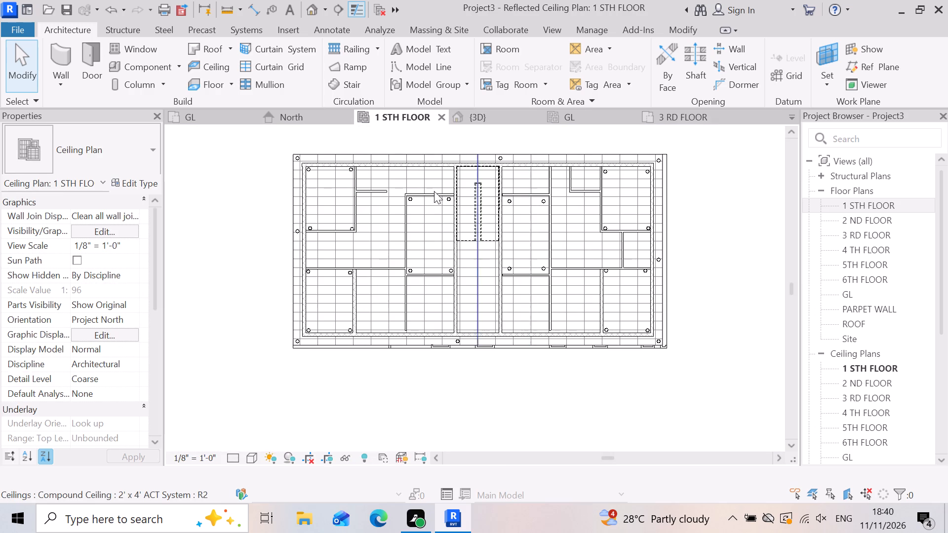
click(446, 120)
scroll(401, 282, down, 3)
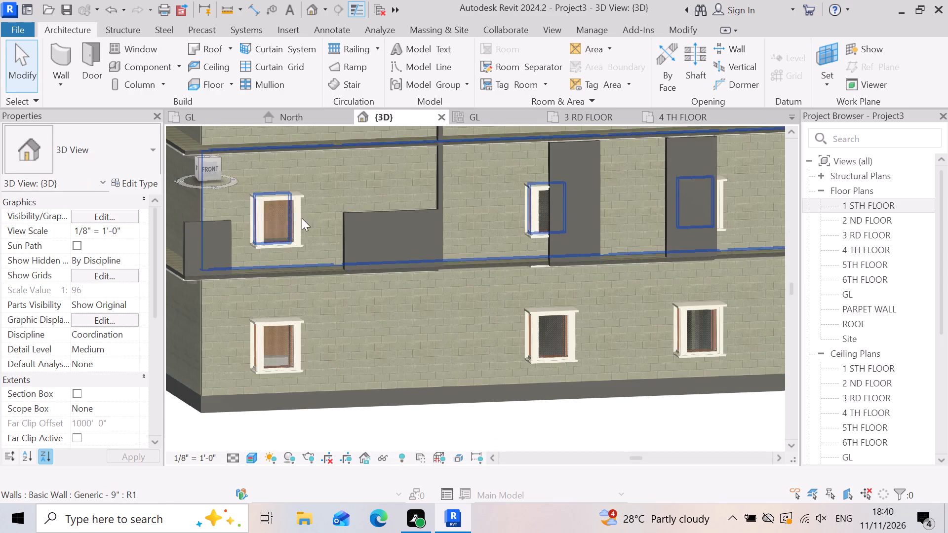
On the 1 STH FLOOR floor plan, delete the short 4.5" side wall at the low front wall's end.
double_click(856, 204)
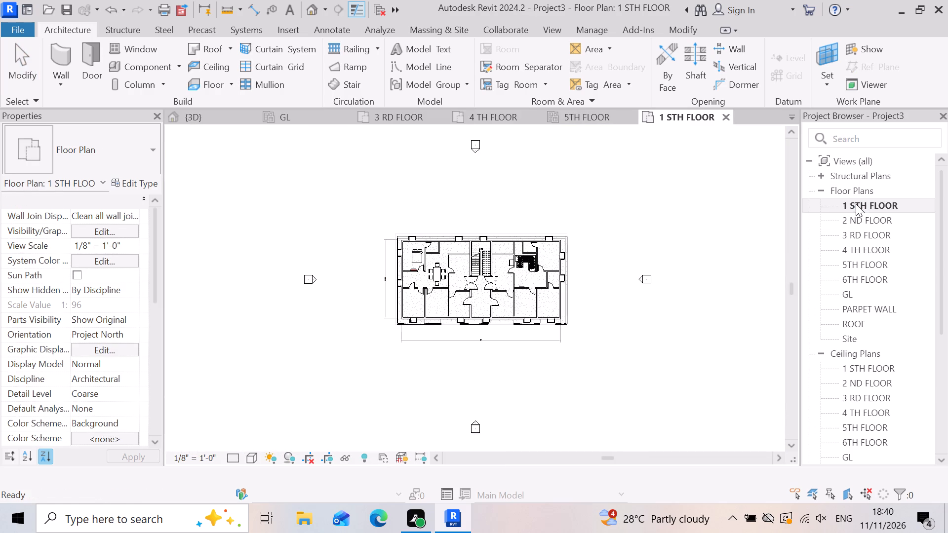
scroll(529, 322, up, 16)
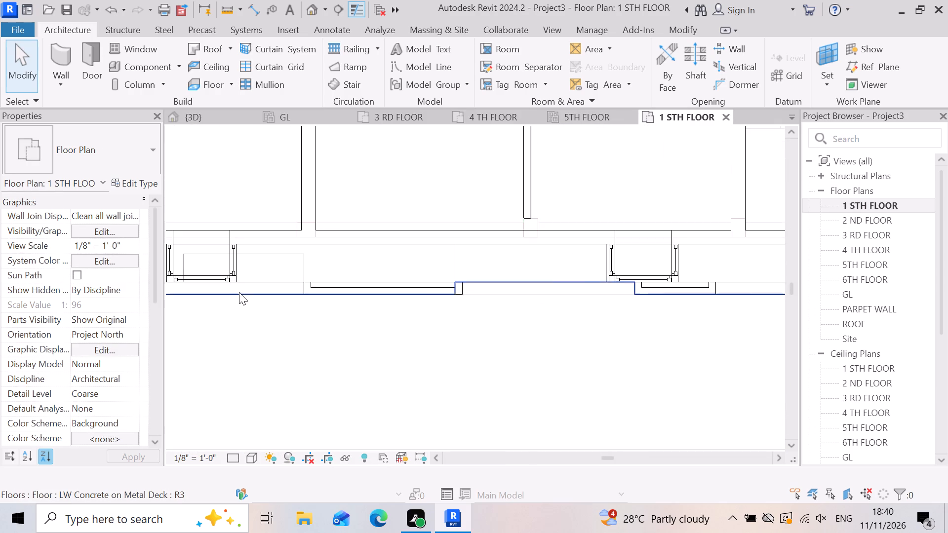
click(426, 295)
scroll(430, 295, up, 4)
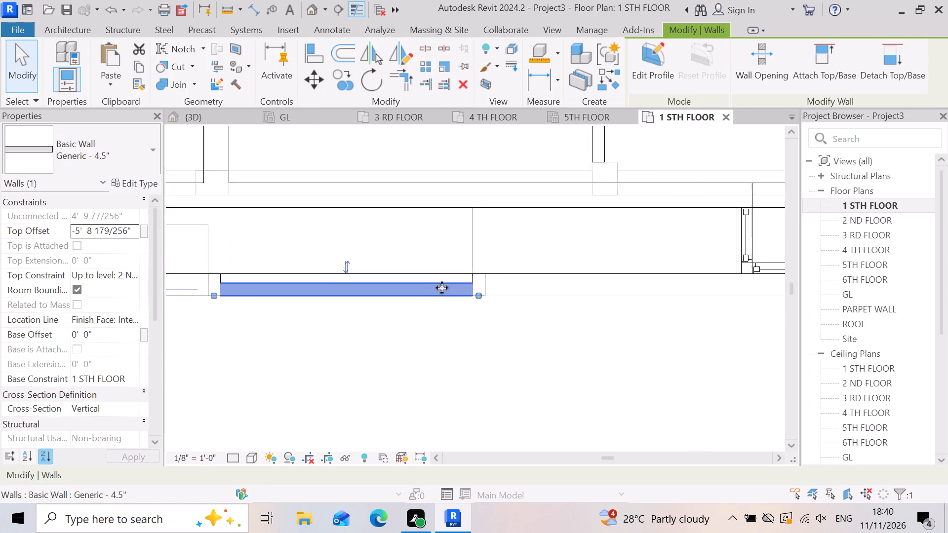
scroll(442, 288, up, 1)
key(Escape)
scroll(503, 291, up, 5)
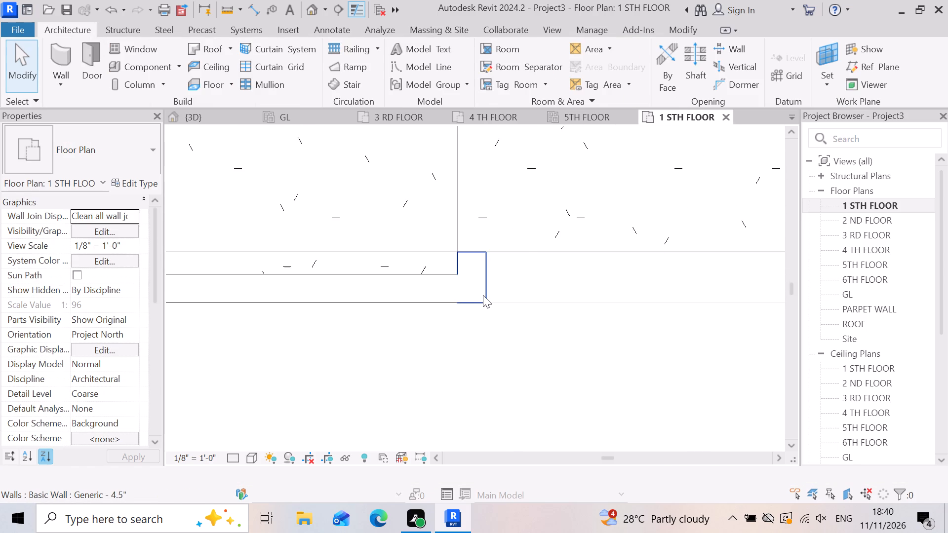
click(483, 295)
key(Delete)
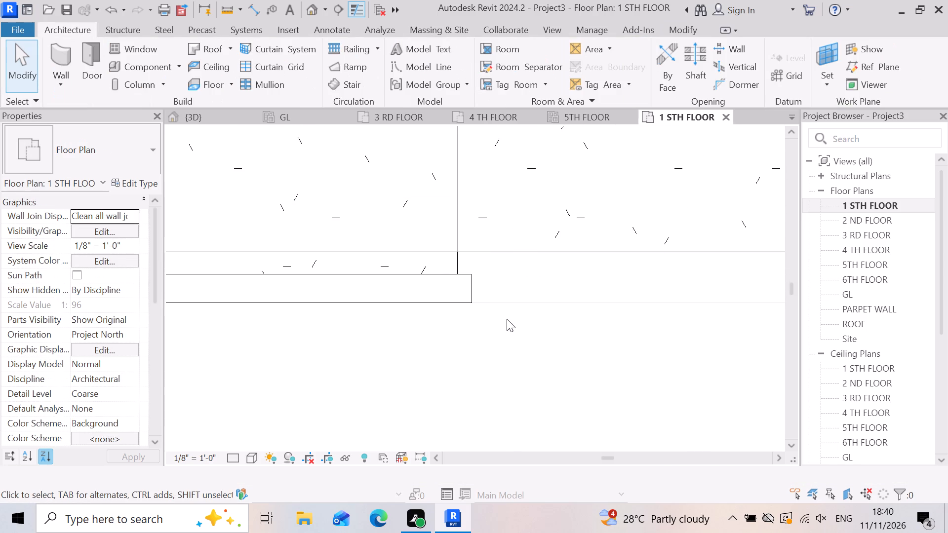
Pull the low front wall's free end back along the slab edge to just inside the projection's corner.
click(466, 294)
scroll(460, 311, up, 3)
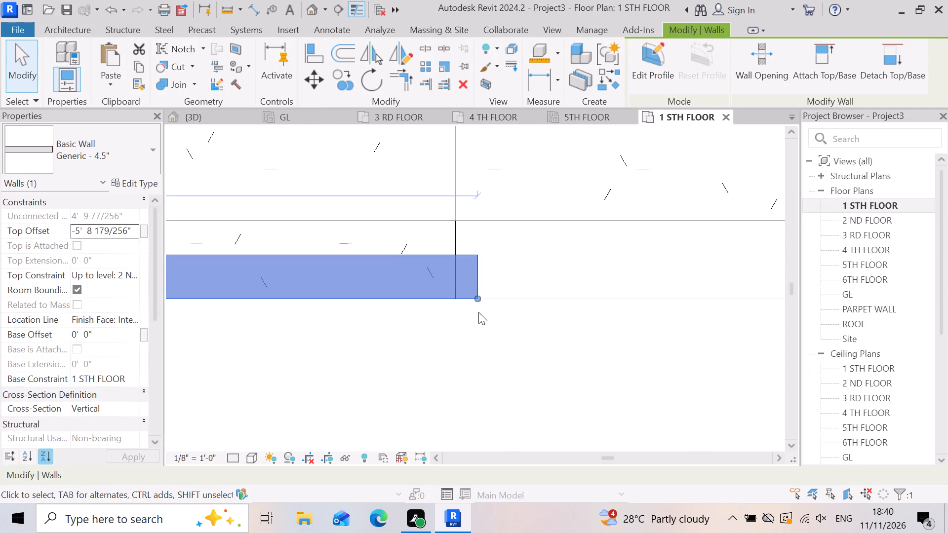
drag(478, 299, 434, 298)
click(434, 298)
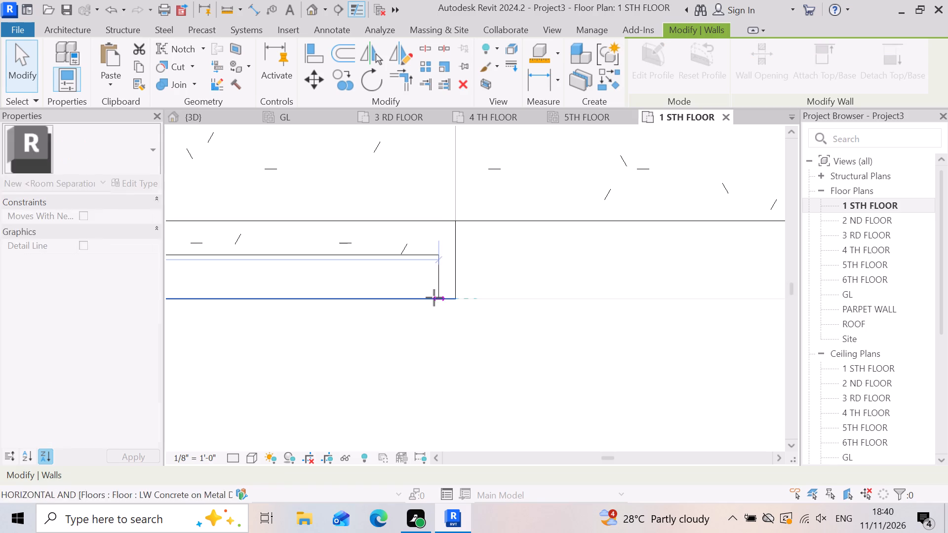
key(Escape)
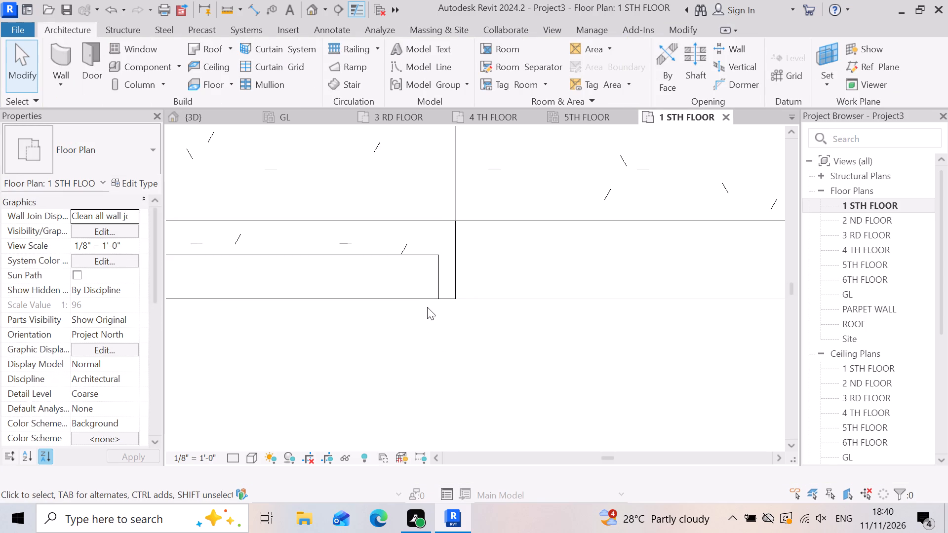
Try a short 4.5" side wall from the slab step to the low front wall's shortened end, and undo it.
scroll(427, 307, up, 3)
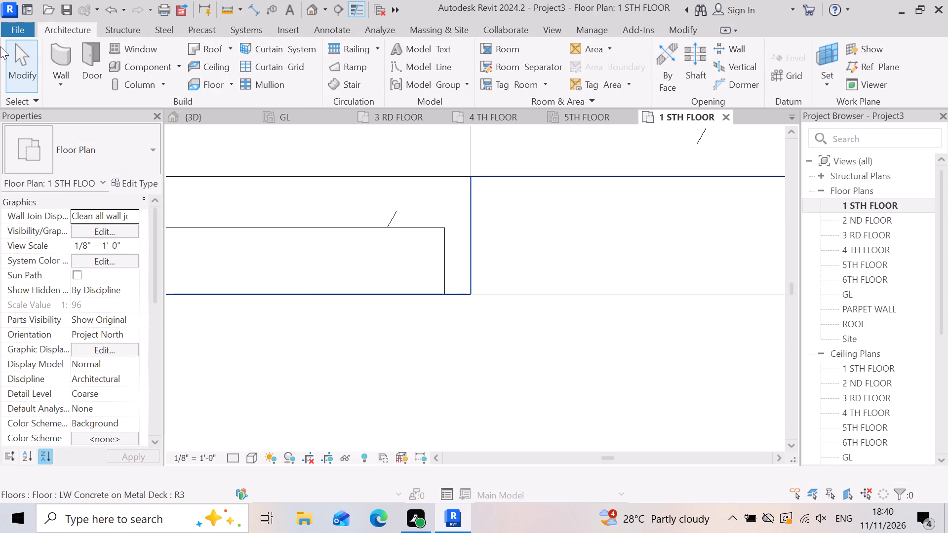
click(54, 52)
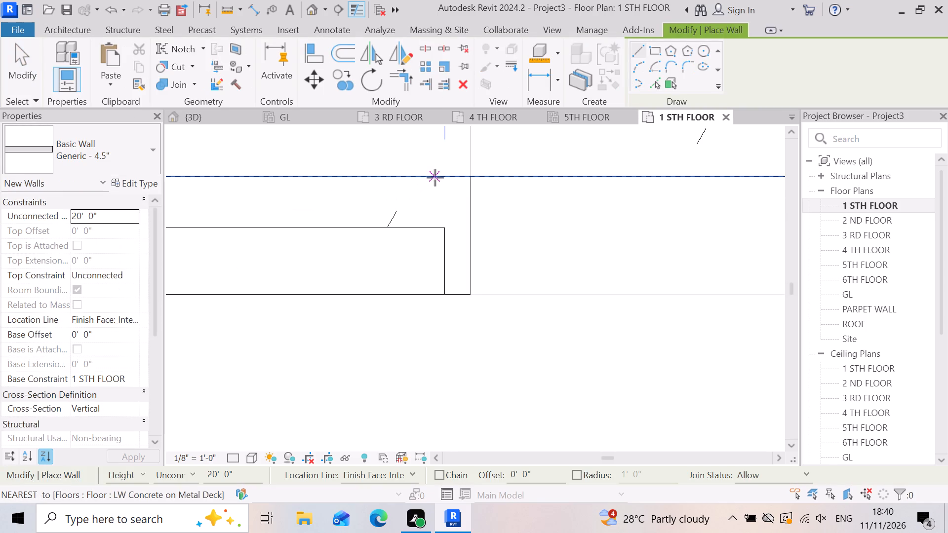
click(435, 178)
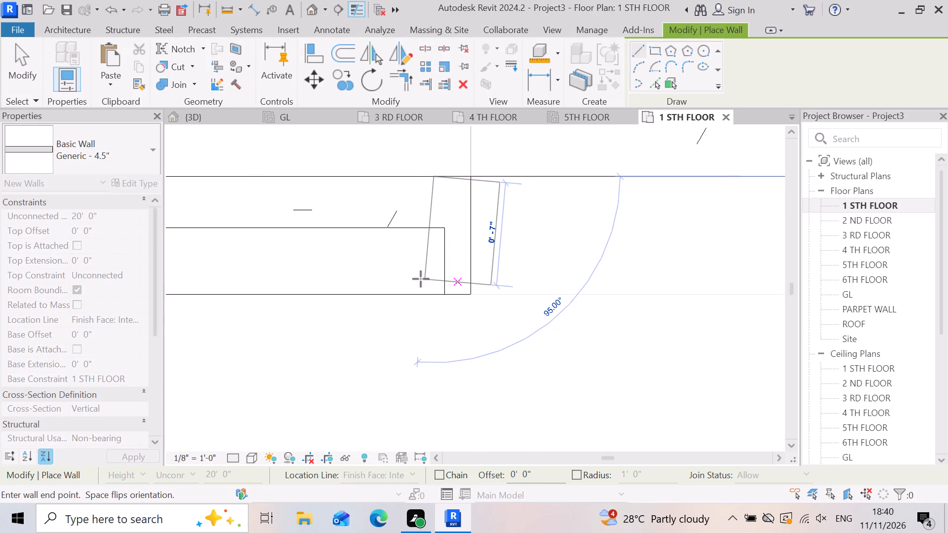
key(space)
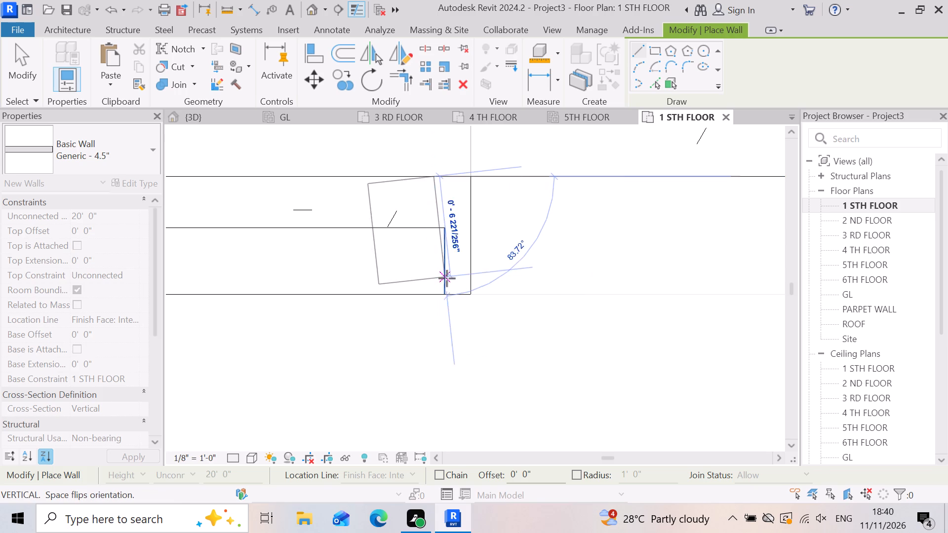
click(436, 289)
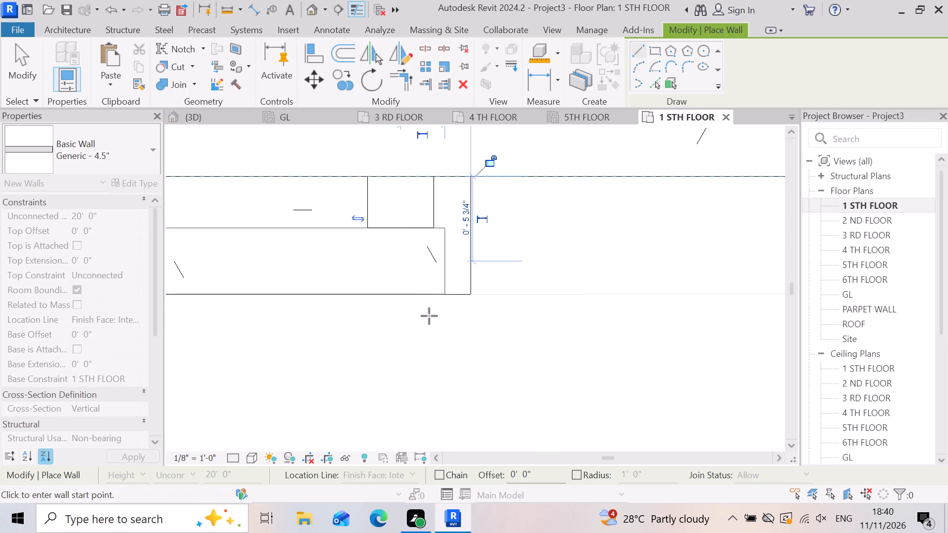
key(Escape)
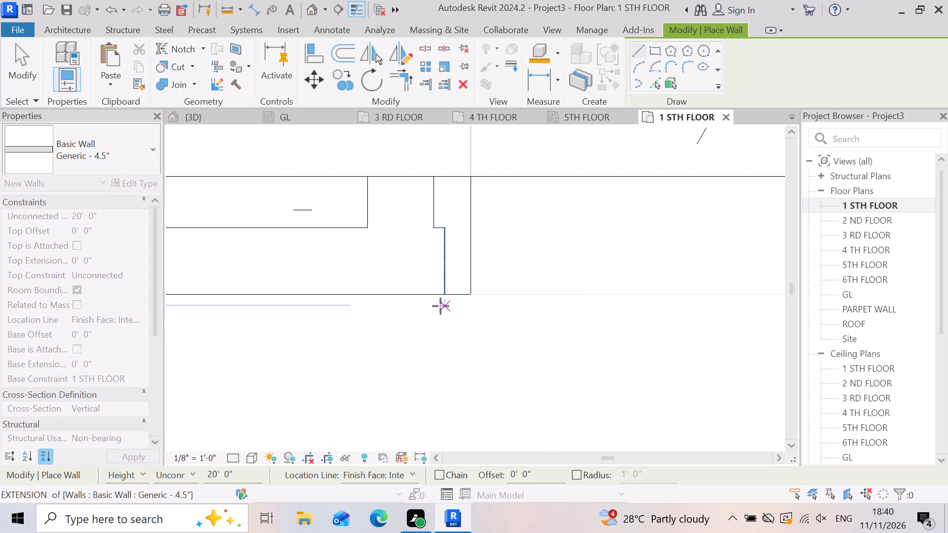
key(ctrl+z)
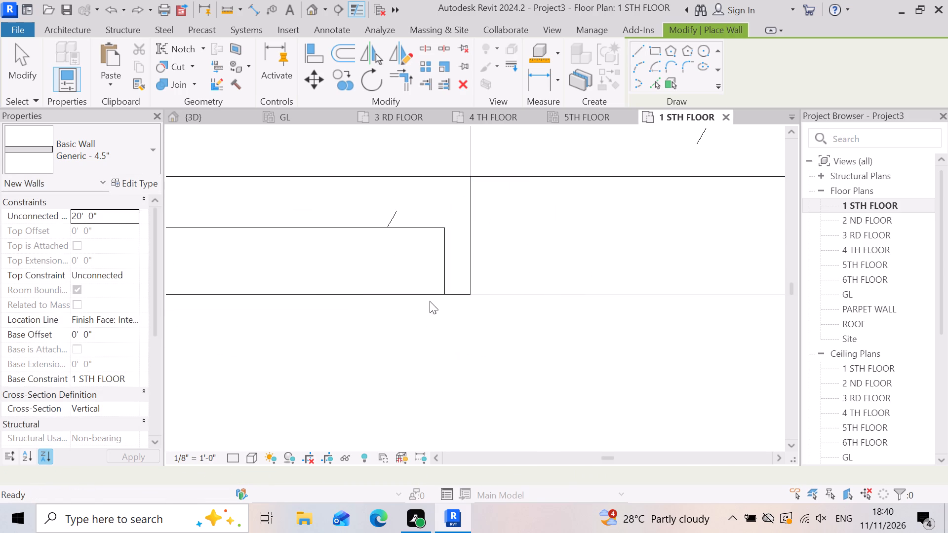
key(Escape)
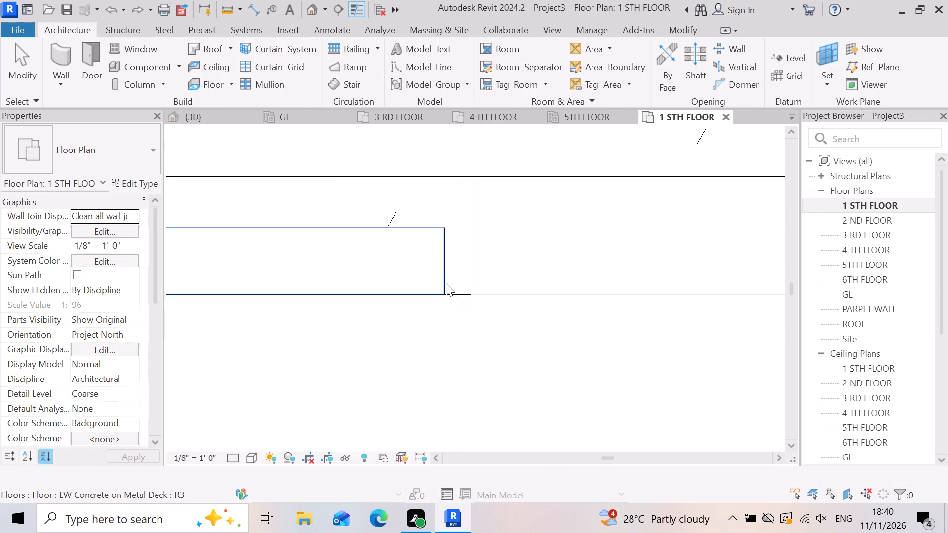
Nudge the low front wall along the slab edge until its end meets the slab projection's corner.
click(440, 281)
key(Right)
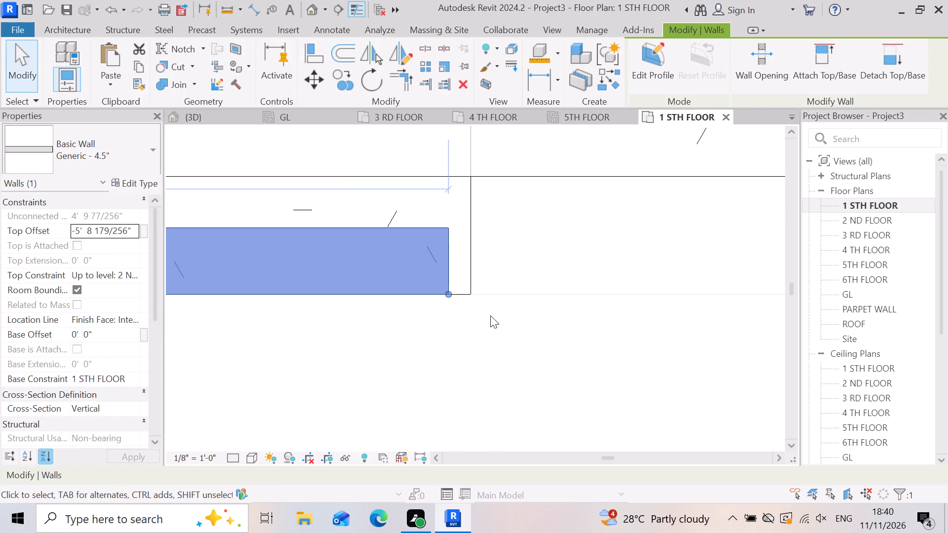
key(Right)
key(Right)
key(Right)
key(Right)
key(Right)
key(Right)
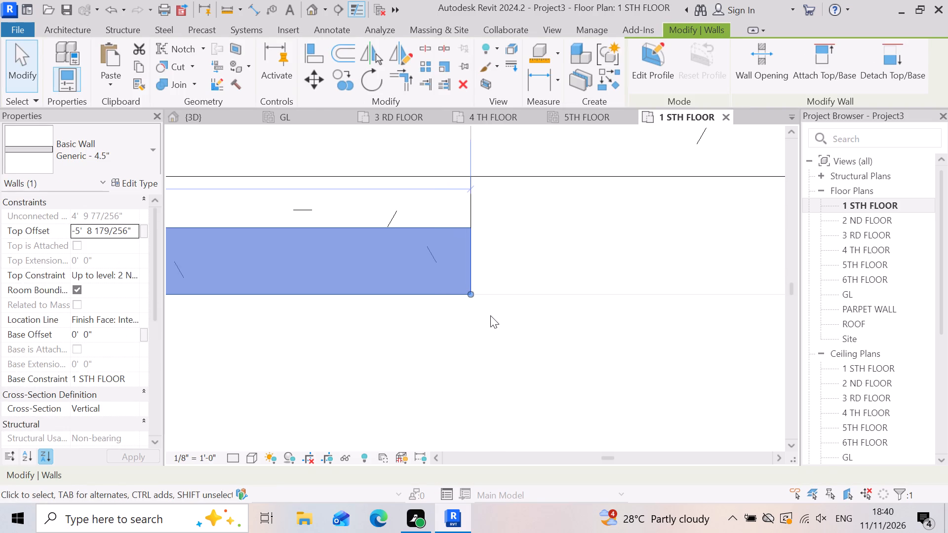
click(580, 425)
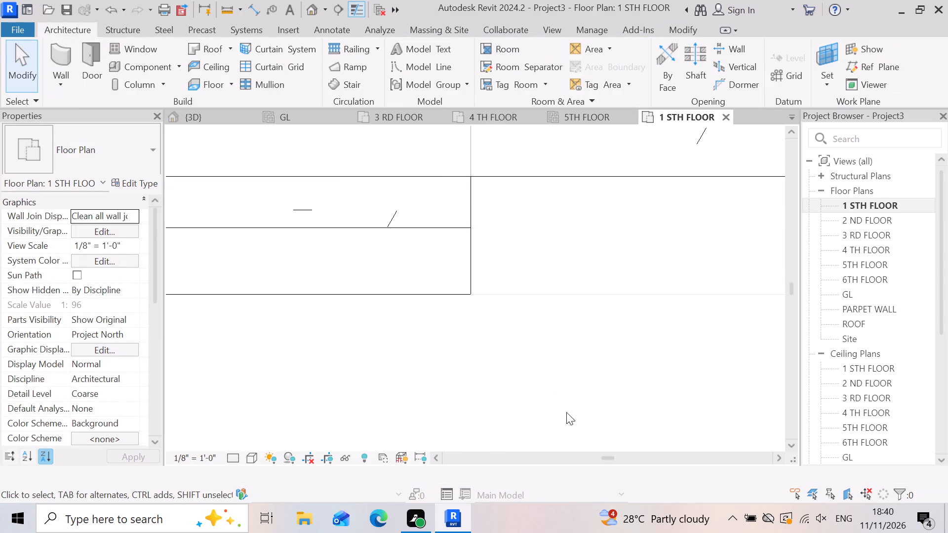
Draw a 4.5" side wall, 20' 0" high, from the slab step's inner corner to the projection's outer corner, flipped inward.
click(65, 60)
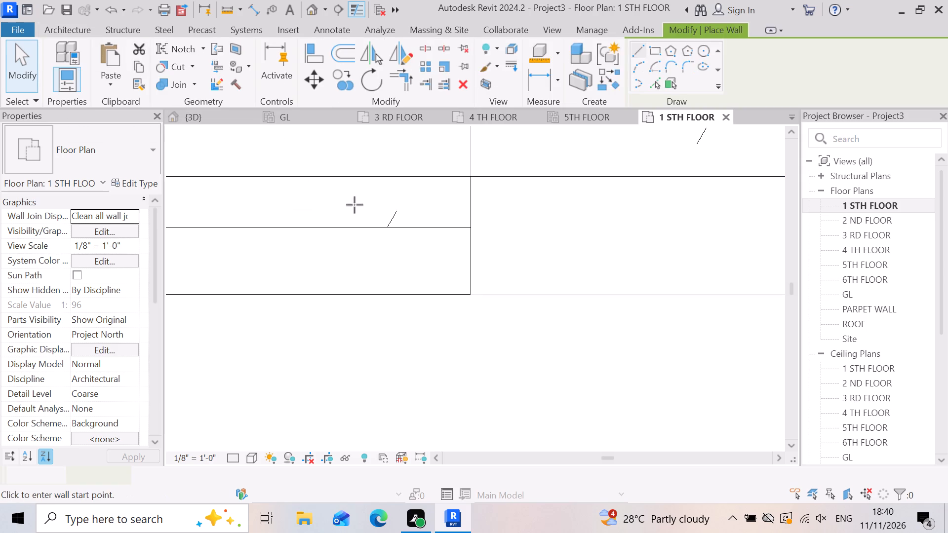
click(472, 179)
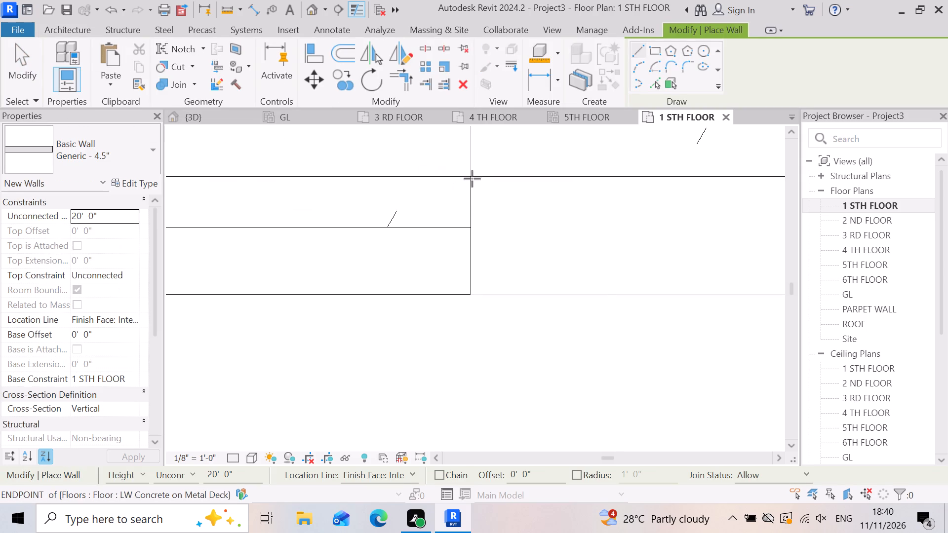
key(space)
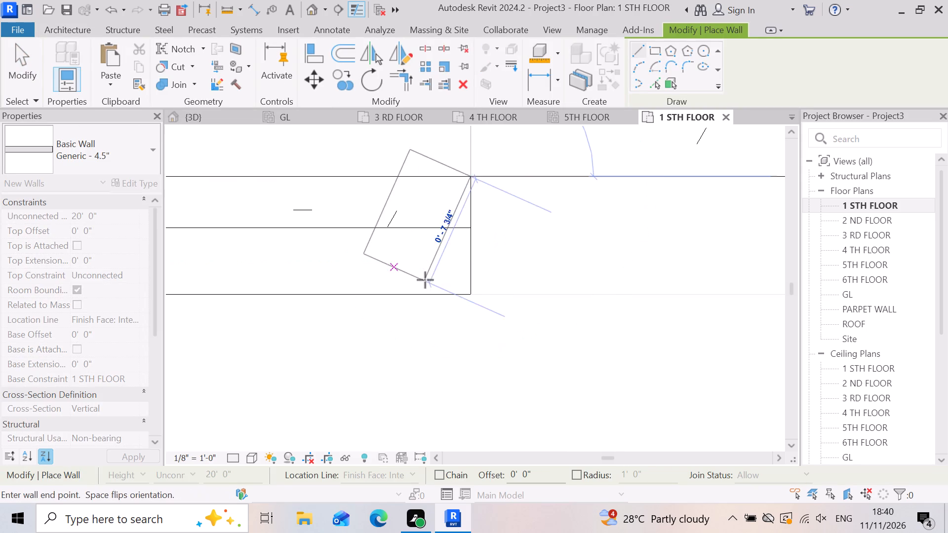
click(465, 300)
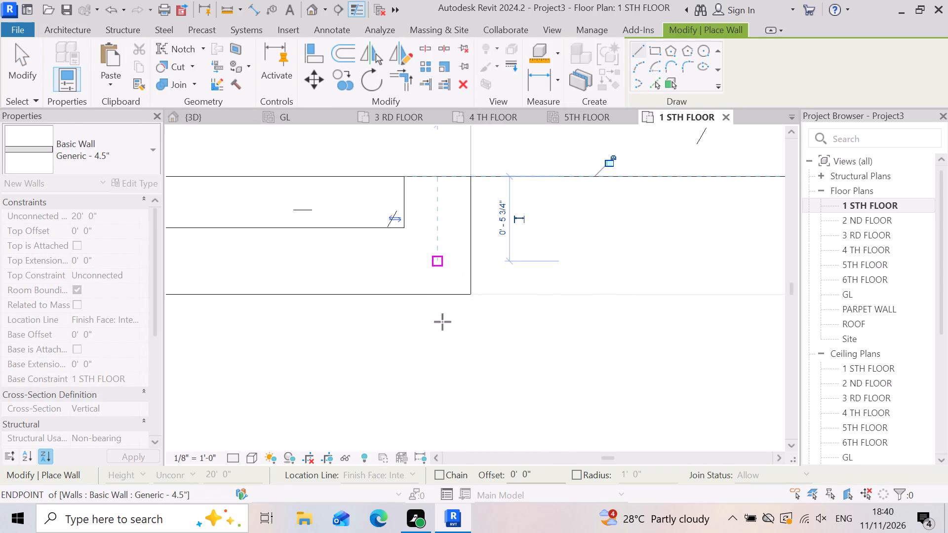
key(Escape)
Examine the projection walls along the slab's front edge on the 1 STH FLOOR floor plan.
scroll(541, 331, down, 7)
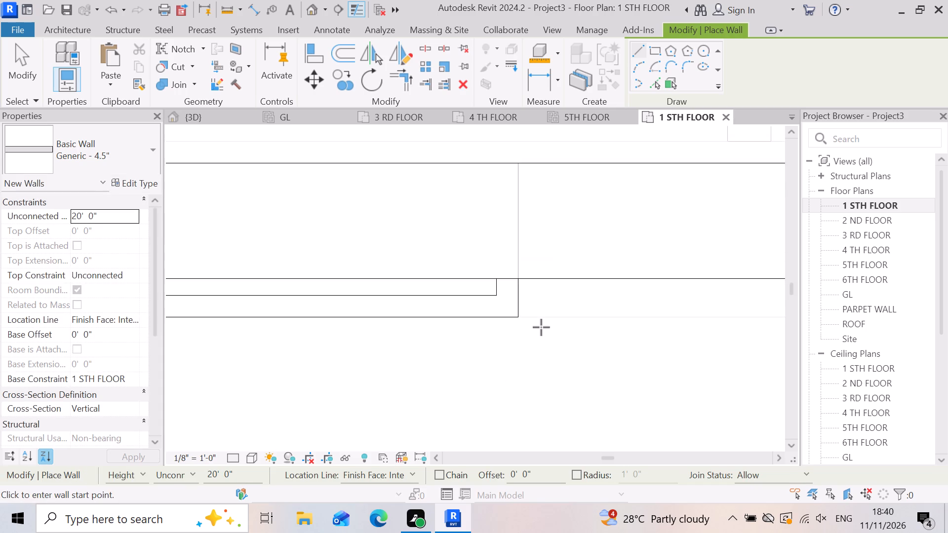
scroll(541, 327, down, 10)
scroll(422, 363, down, 3)
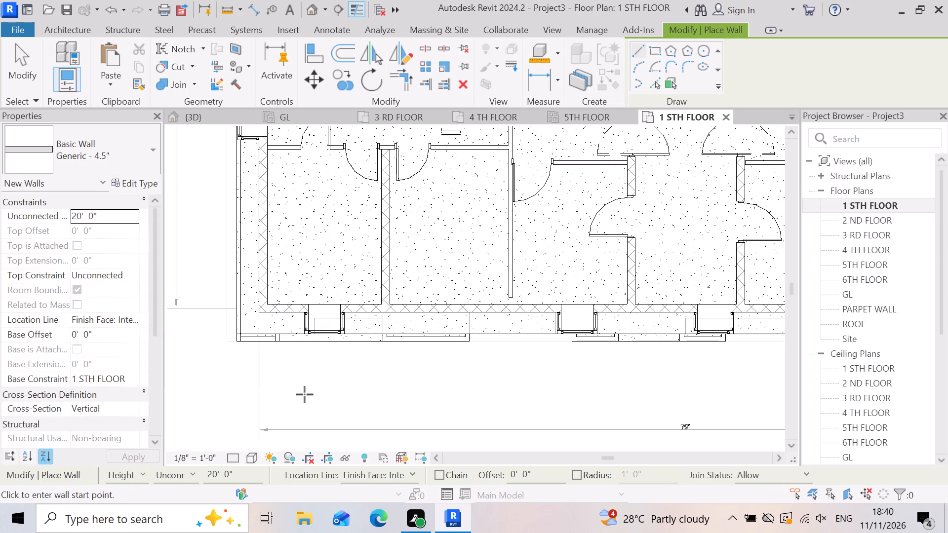
scroll(298, 390, up, 6)
scroll(251, 317, up, 3)
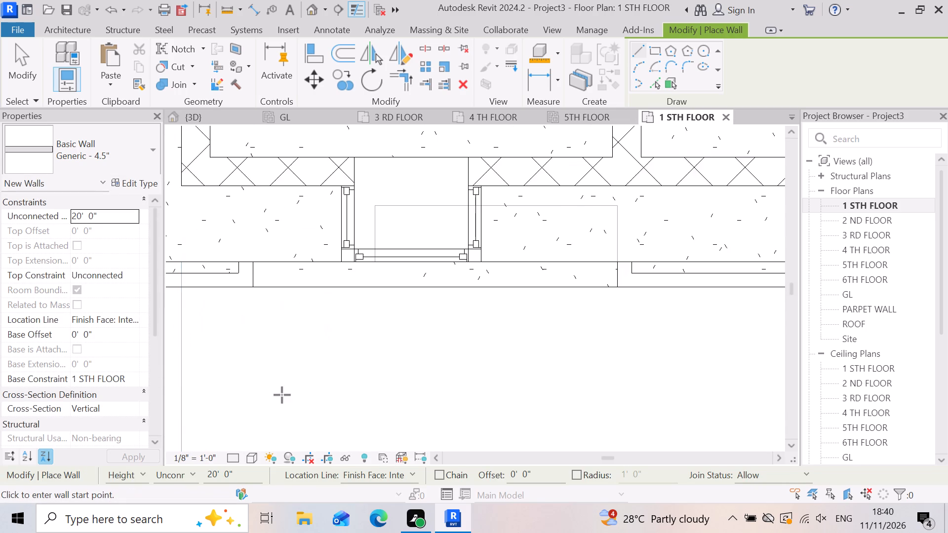
scroll(322, 365, down, 4)
scroll(391, 380, up, 2)
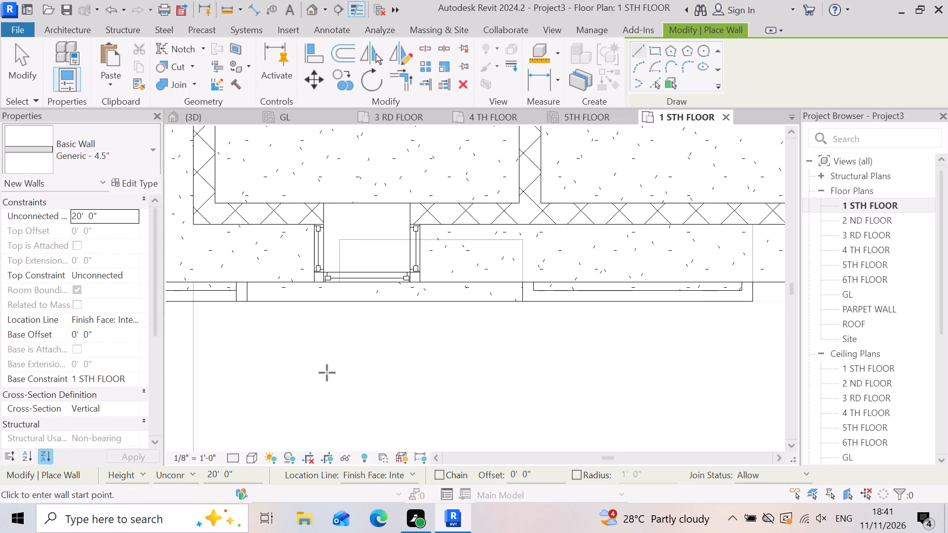
scroll(453, 422, down, 3)
scroll(270, 406, down, 3)
scroll(437, 372, up, 1)
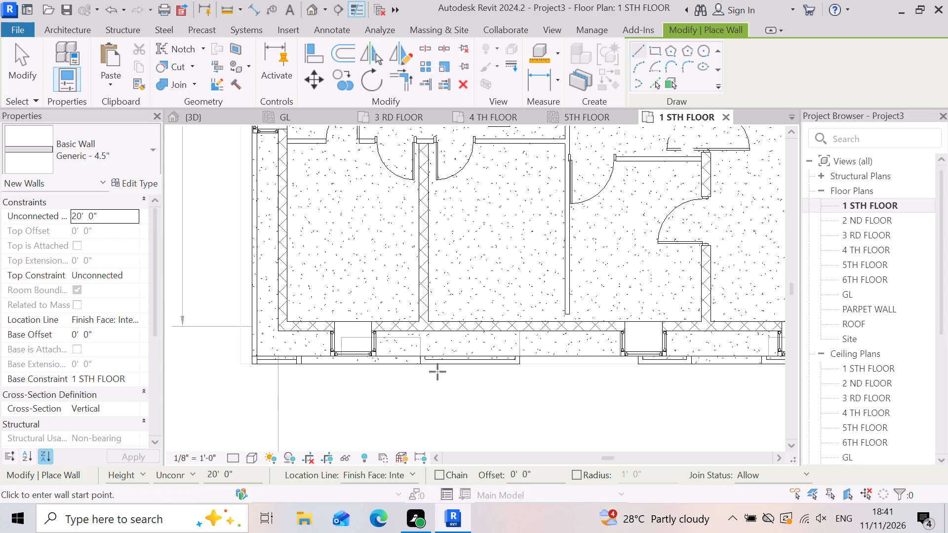
scroll(437, 372, up, 4)
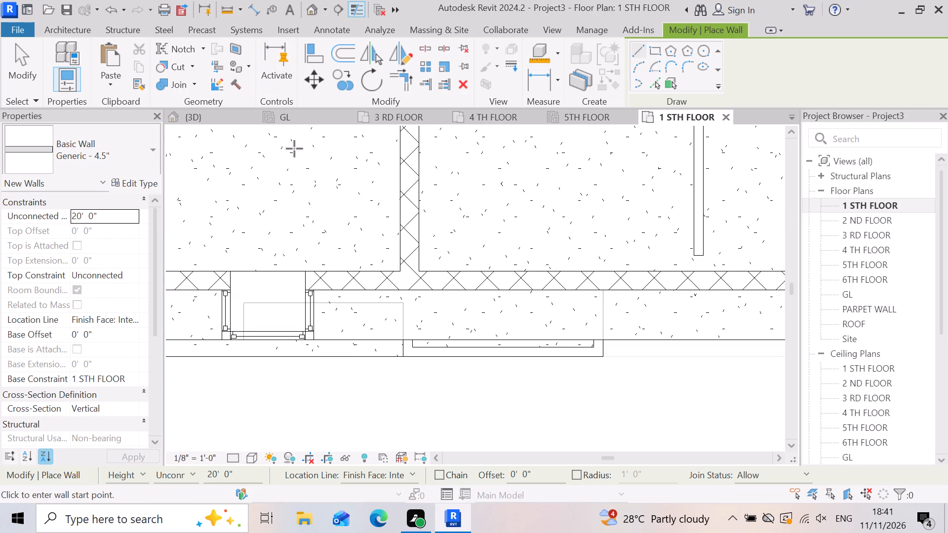
In the 3D view, constrain the tall new side wall's top up to level 2 ND FLOOR with a -6" top offset.
click(223, 118)
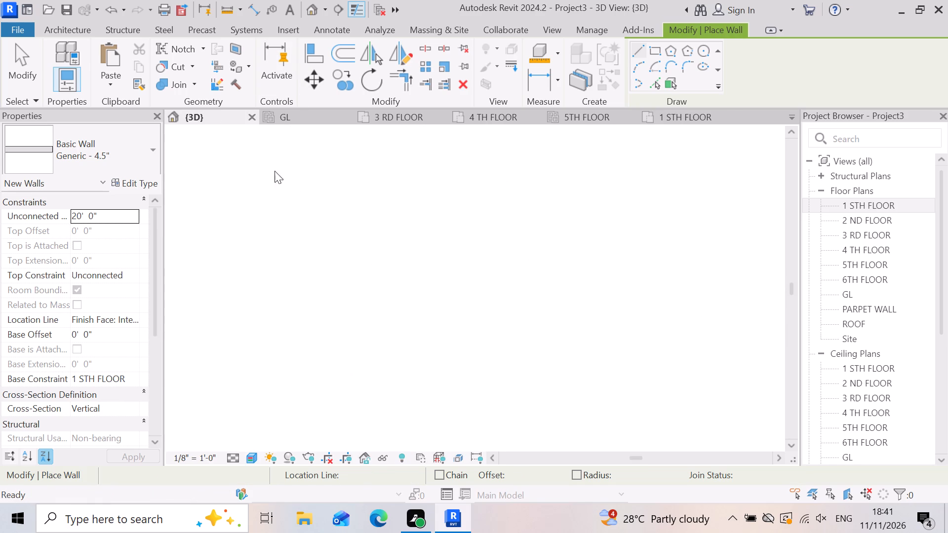
scroll(312, 209, down, 3)
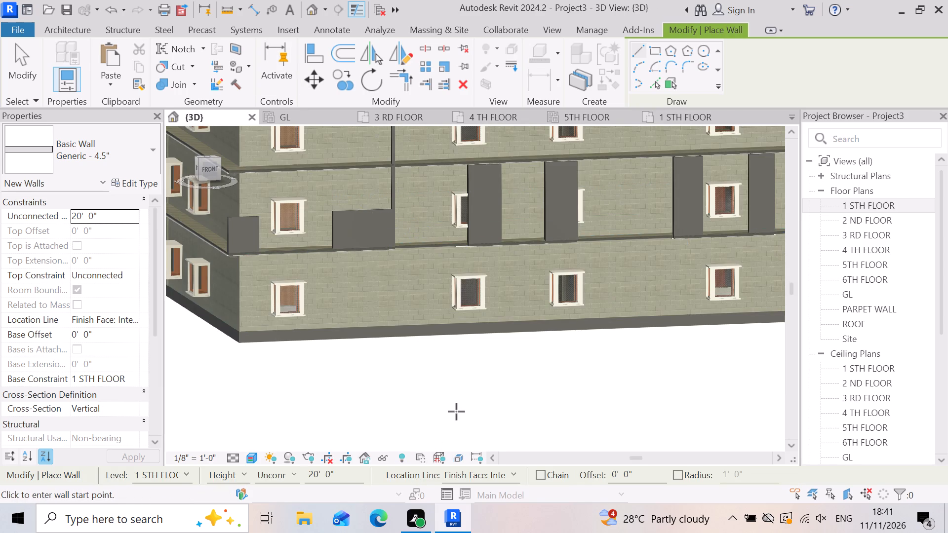
key(Escape)
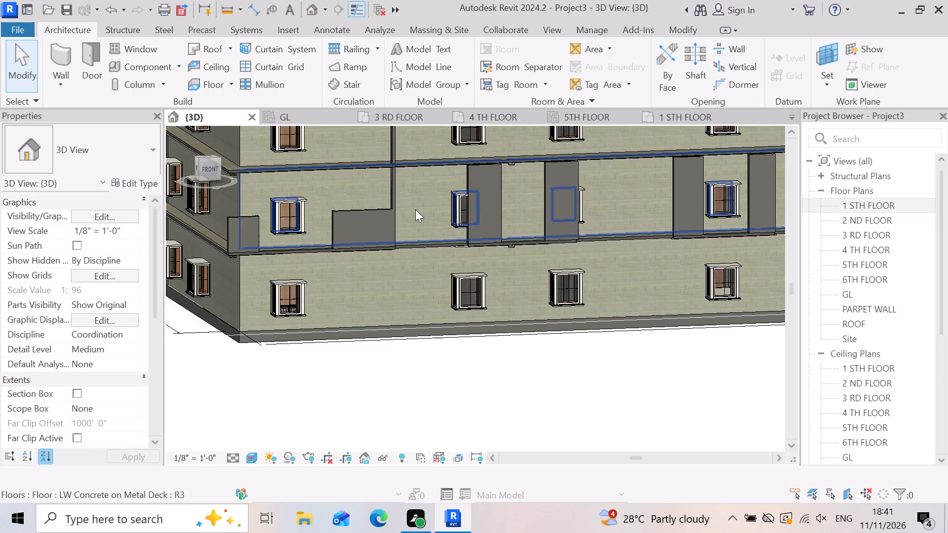
scroll(418, 165, up, 3)
scroll(400, 330, down, 3)
click(379, 219)
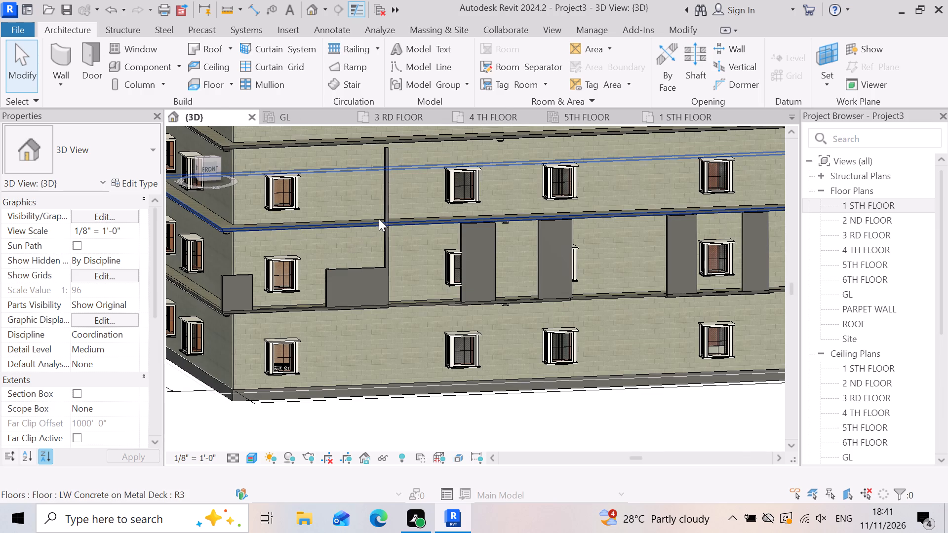
key(Escape)
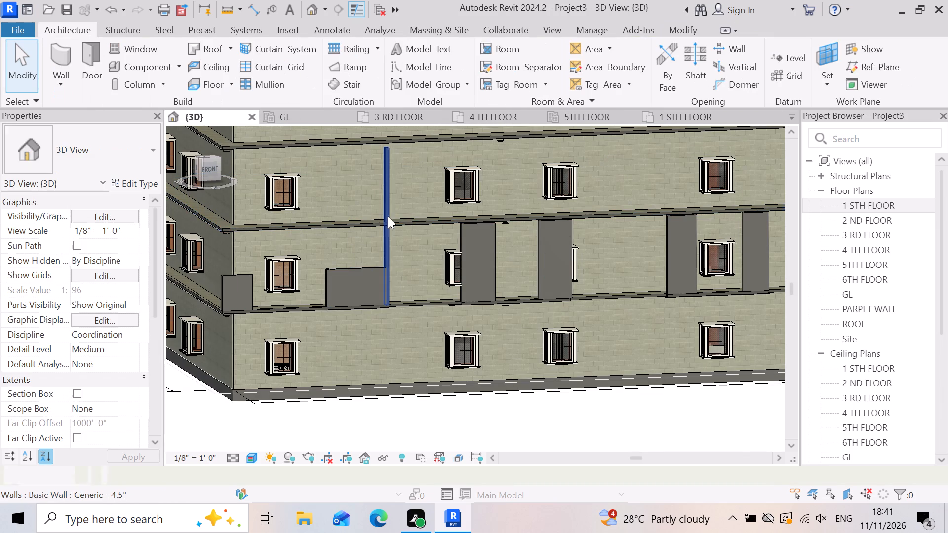
click(386, 196)
scroll(413, 282, down, 3)
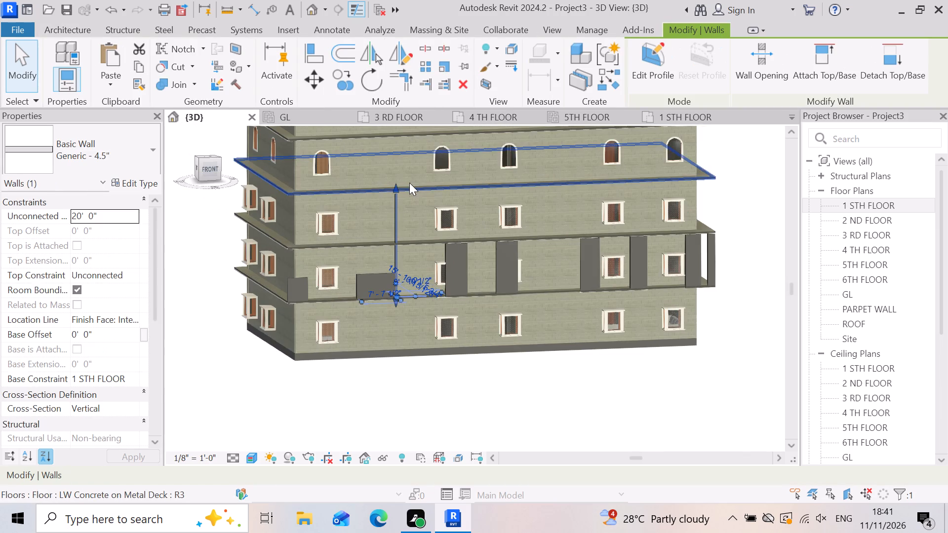
scroll(409, 183, up, 2)
click(135, 274)
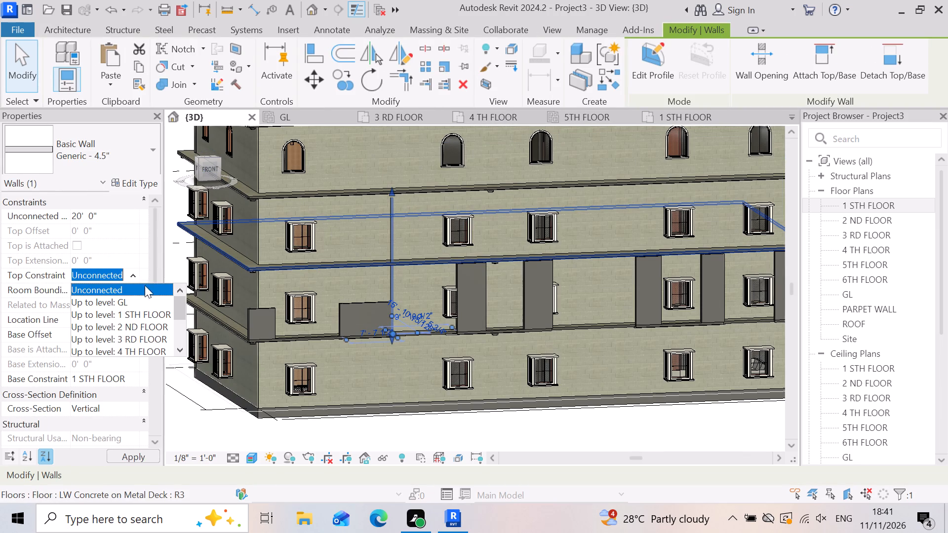
click(145, 329)
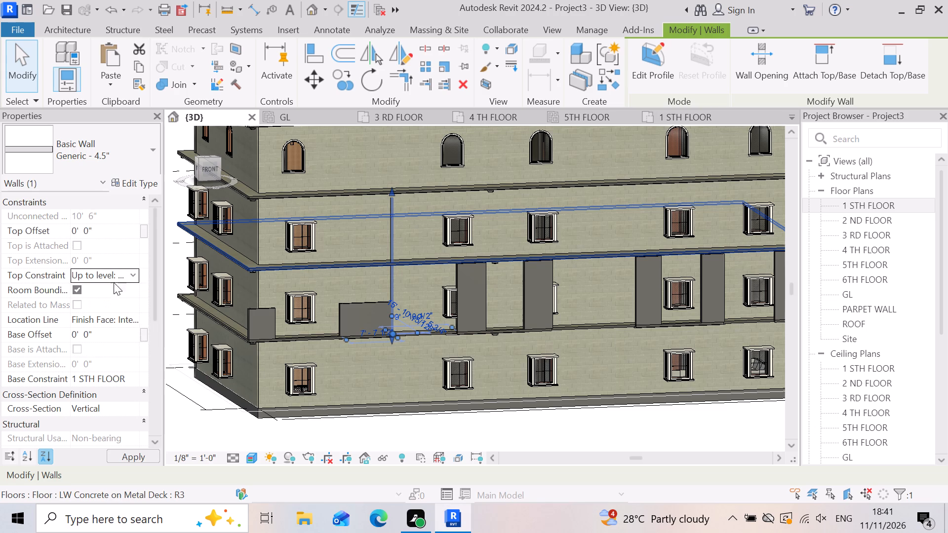
click(114, 232)
key(minus)
key(6)
key(shift+quotedbl)
key(Return)
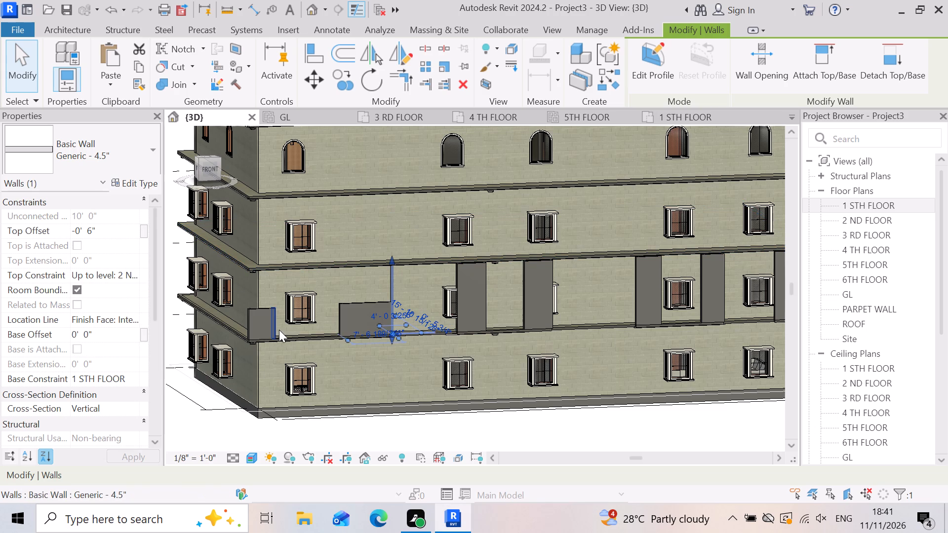
key(Escape)
Lower the side wall's top to the adjoining low front wall's top edge, making it about 4' 9" high.
scroll(390, 288, up, 3)
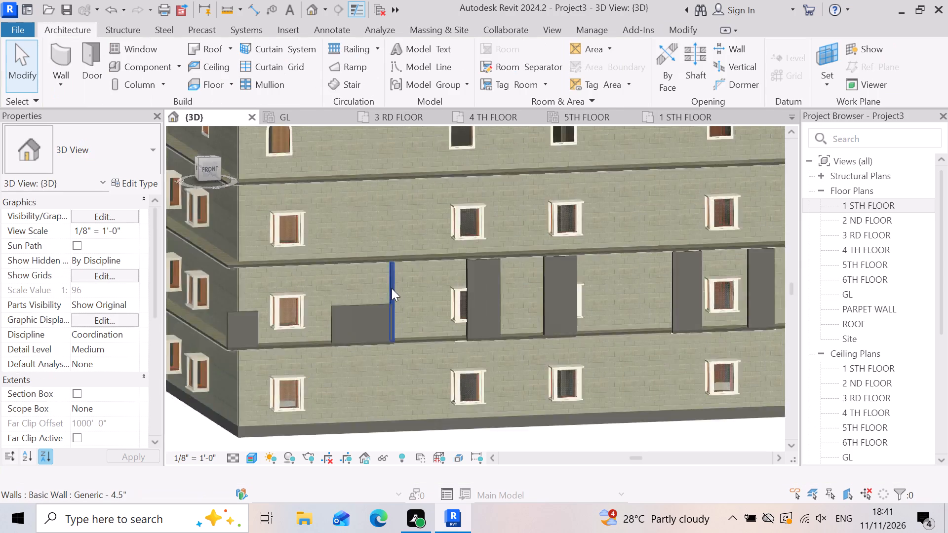
click(395, 286)
scroll(395, 286, up, 3)
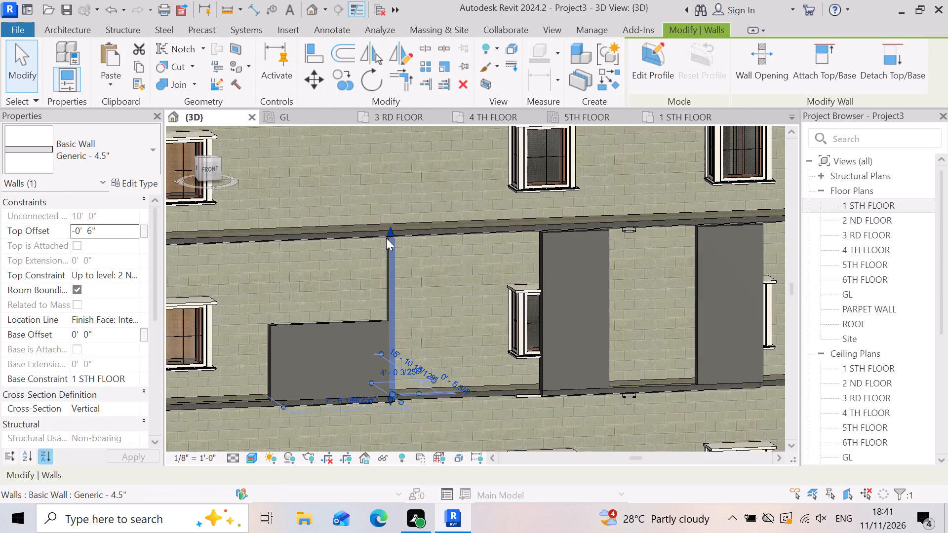
drag(388, 231, 400, 321)
key(Escape)
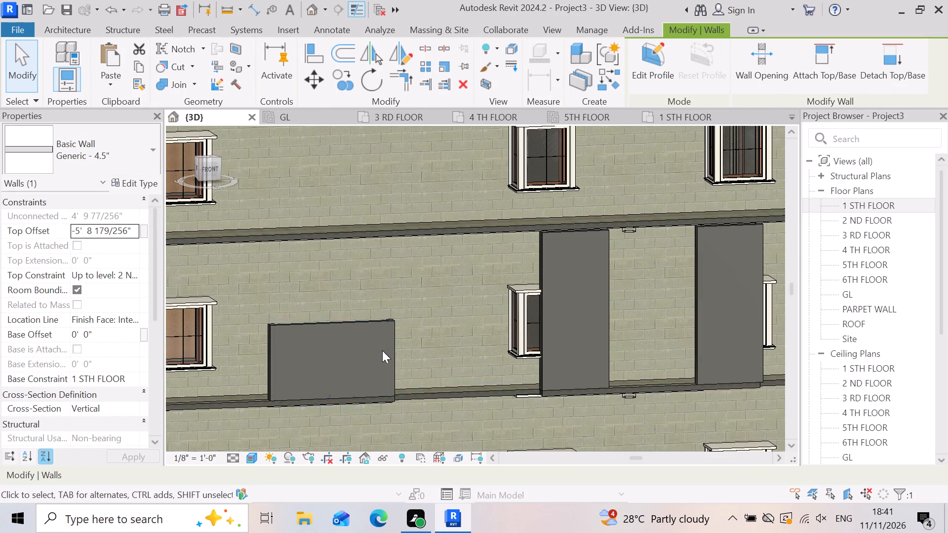
Examine the low and full-height projection walls and the slab edge beneath them along the front facade in 3D.
scroll(382, 350, up, 5)
scroll(386, 309, up, 3)
scroll(409, 327, down, 9)
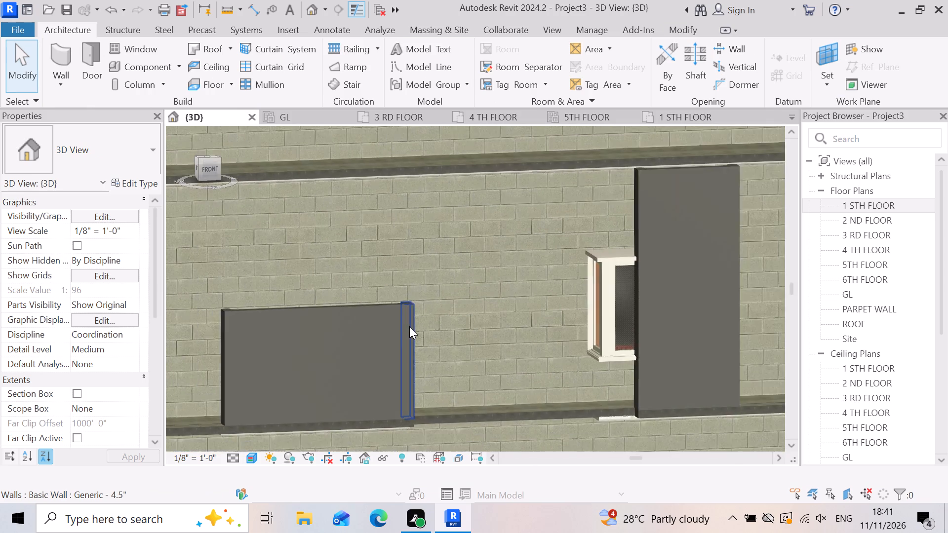
scroll(409, 326, down, 4)
scroll(303, 378, up, 3)
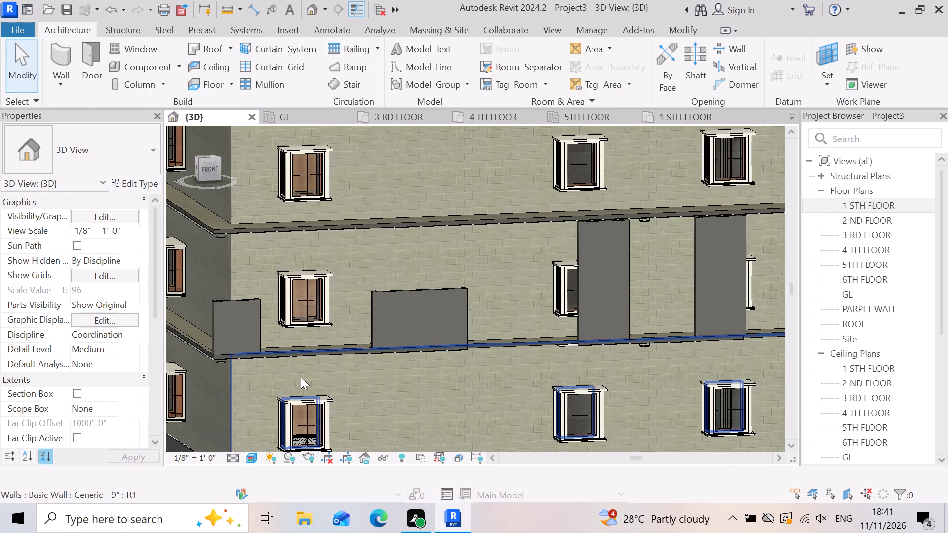
scroll(292, 374, down, 4)
key(Escape)
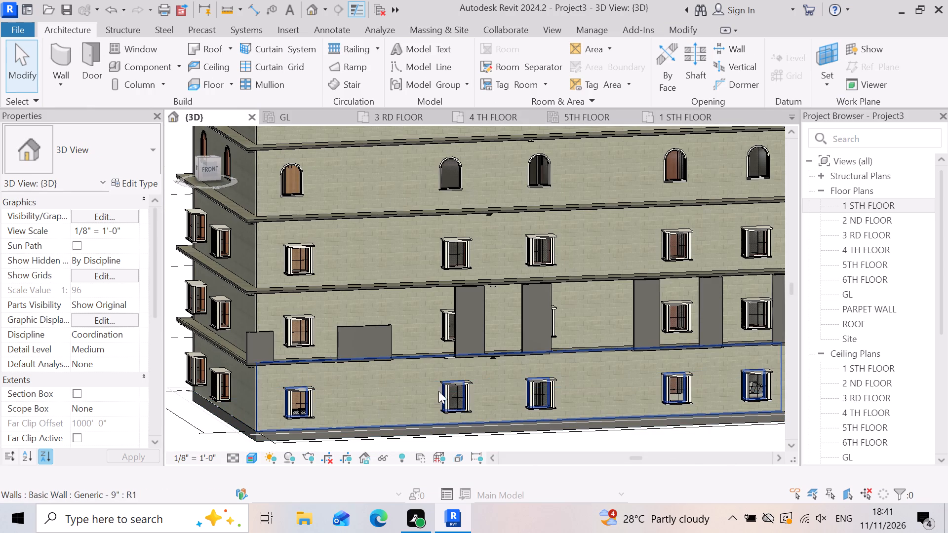
scroll(458, 372, up, 11)
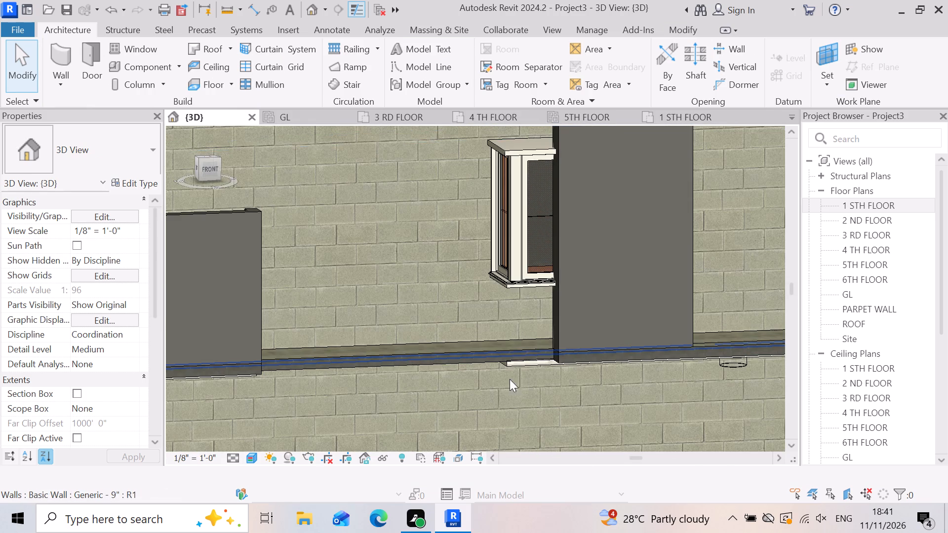
scroll(382, 358, down, 4)
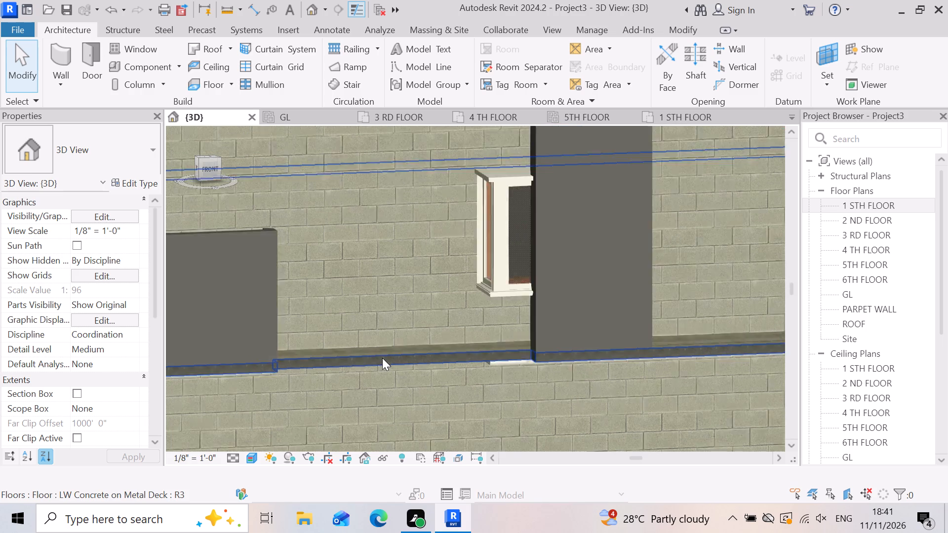
scroll(380, 353, up, 3)
scroll(383, 353, down, 1)
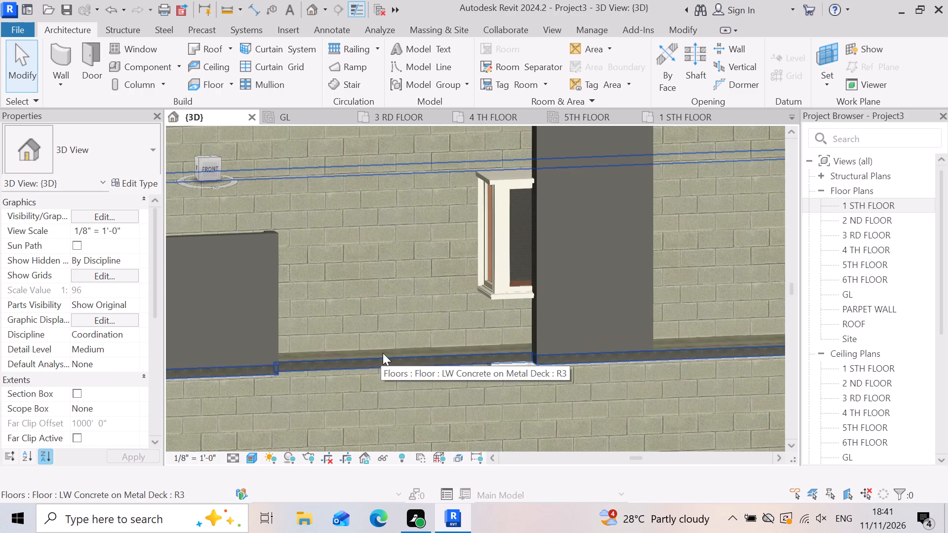
scroll(383, 353, down, 6)
scroll(439, 347, up, 2)
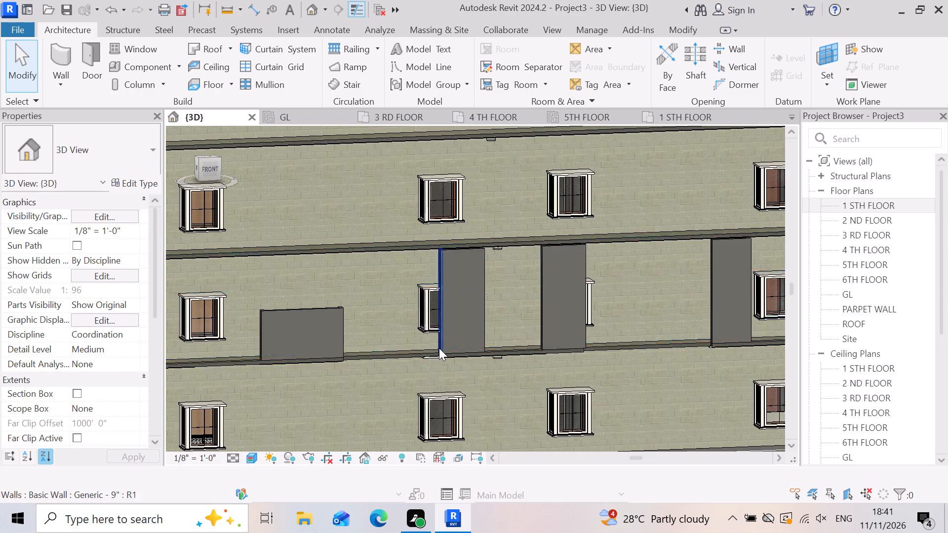
scroll(439, 348, up, 2)
scroll(365, 371, up, 2)
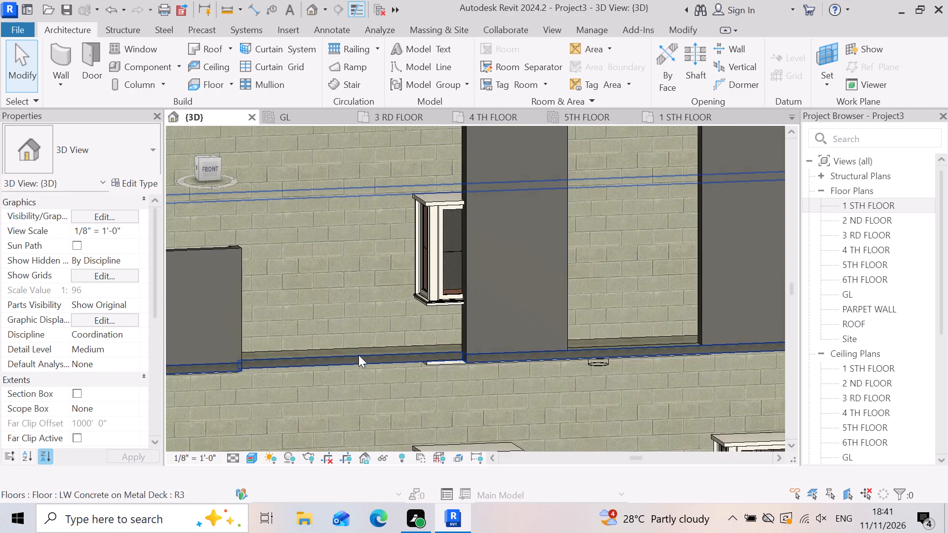
scroll(360, 353, up, 4)
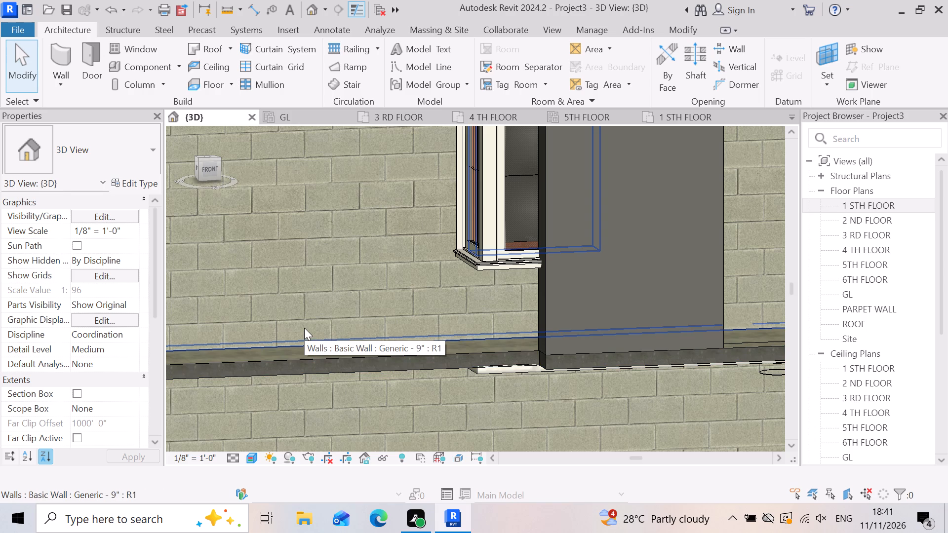
scroll(453, 346, down, 4)
scroll(390, 373, down, 3)
scroll(302, 388, down, 7)
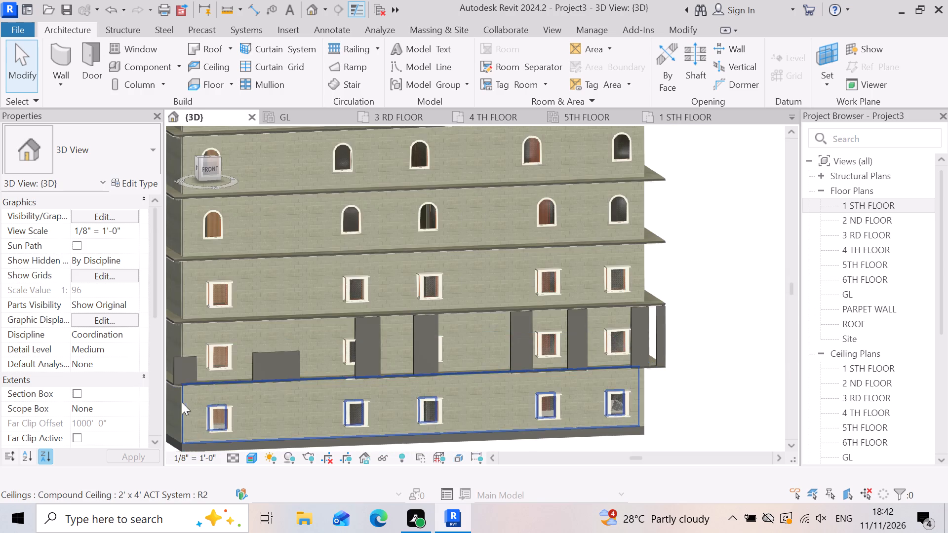
scroll(318, 372, up, 3)
scroll(161, 388, up, 2)
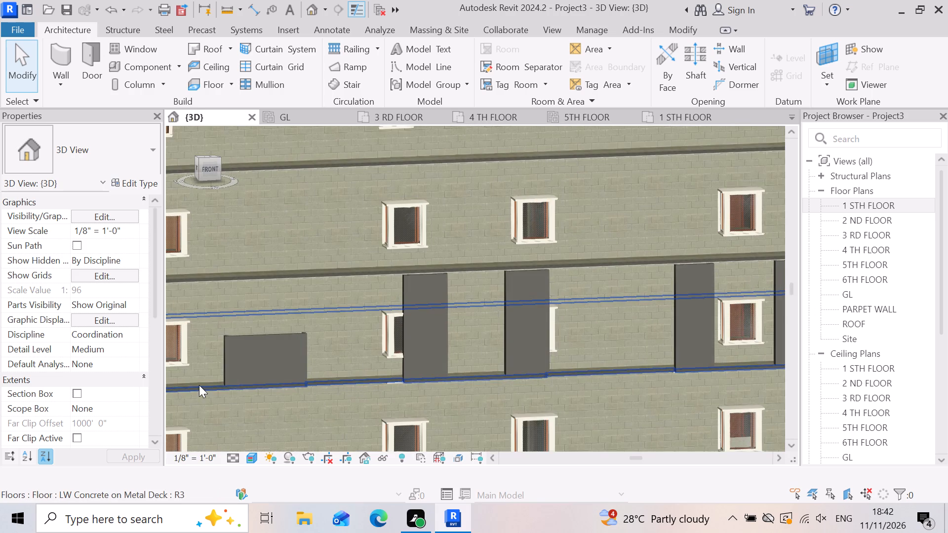
scroll(278, 380, down, 2)
scroll(255, 406, up, 3)
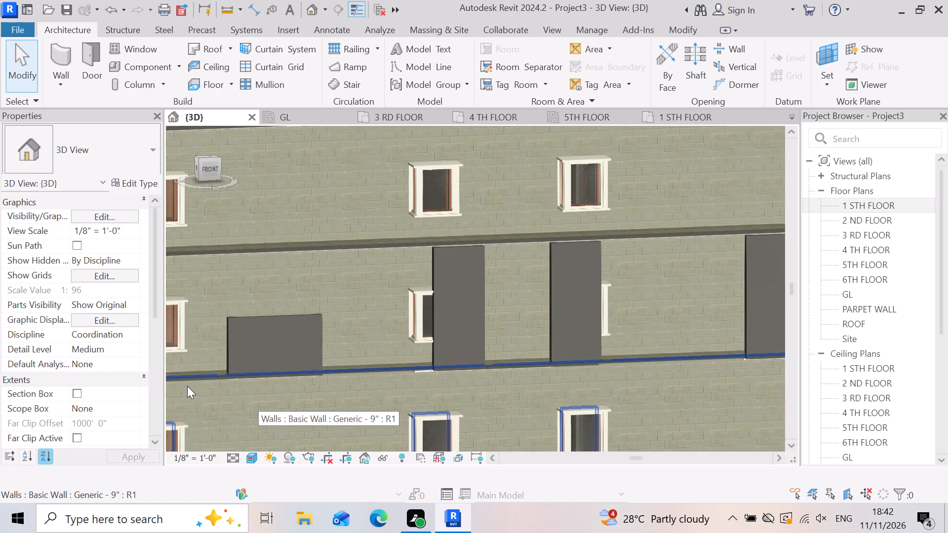
scroll(187, 386, down, 3)
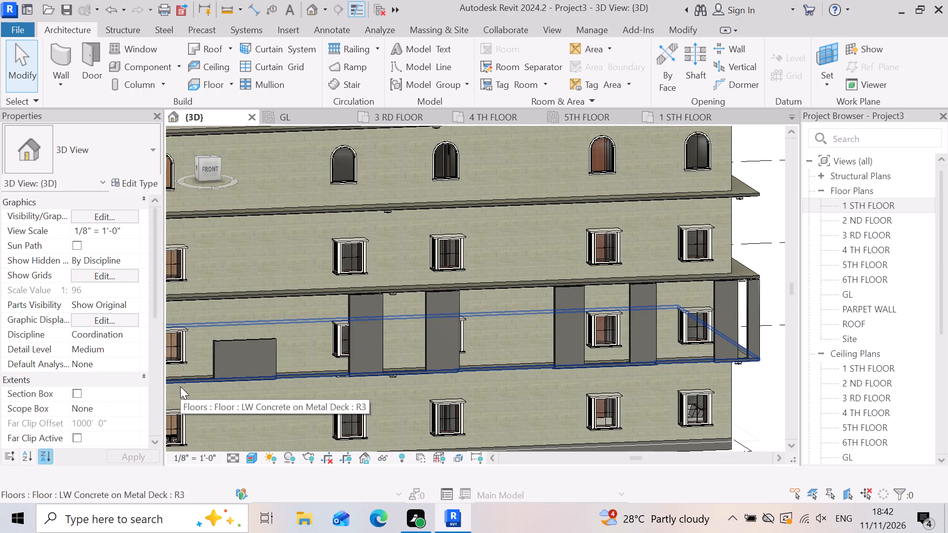
scroll(292, 382, up, 3)
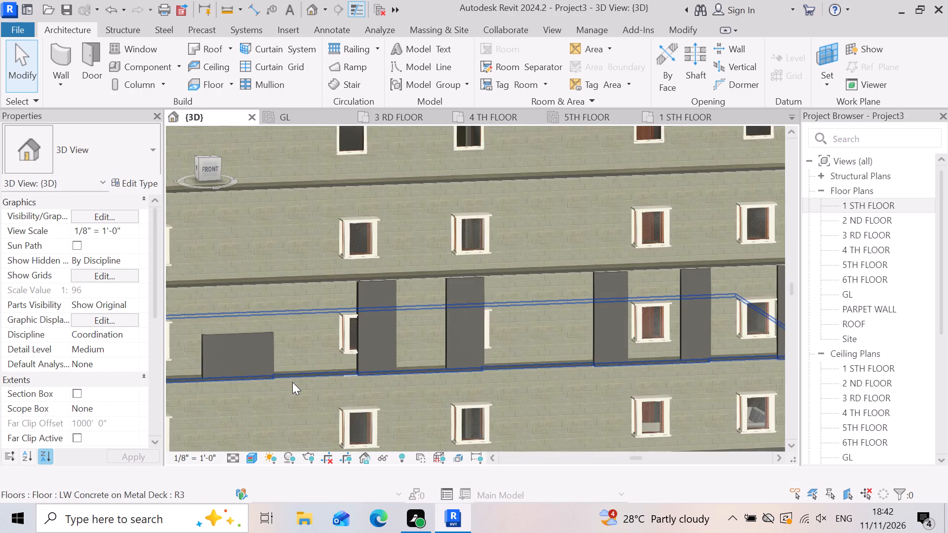
scroll(292, 382, up, 2)
scroll(369, 380, up, 7)
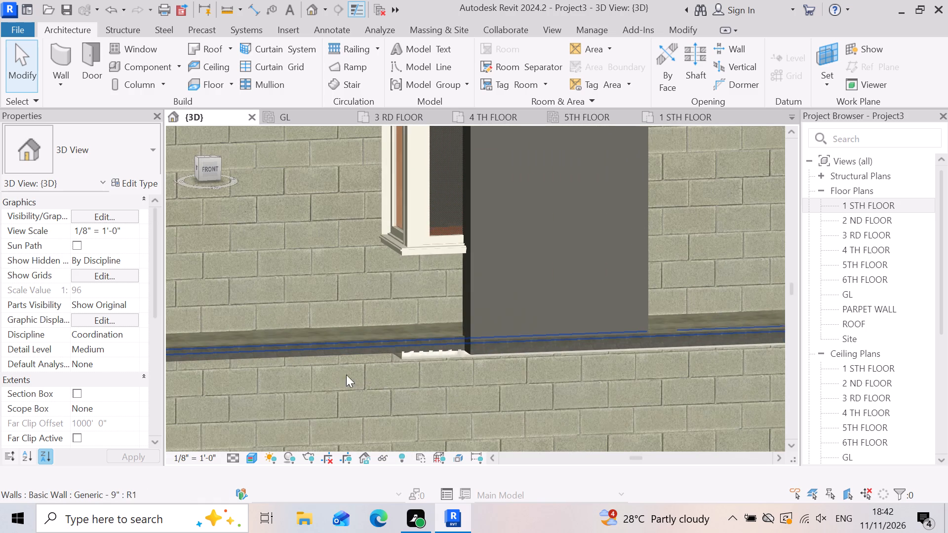
scroll(461, 372, down, 12)
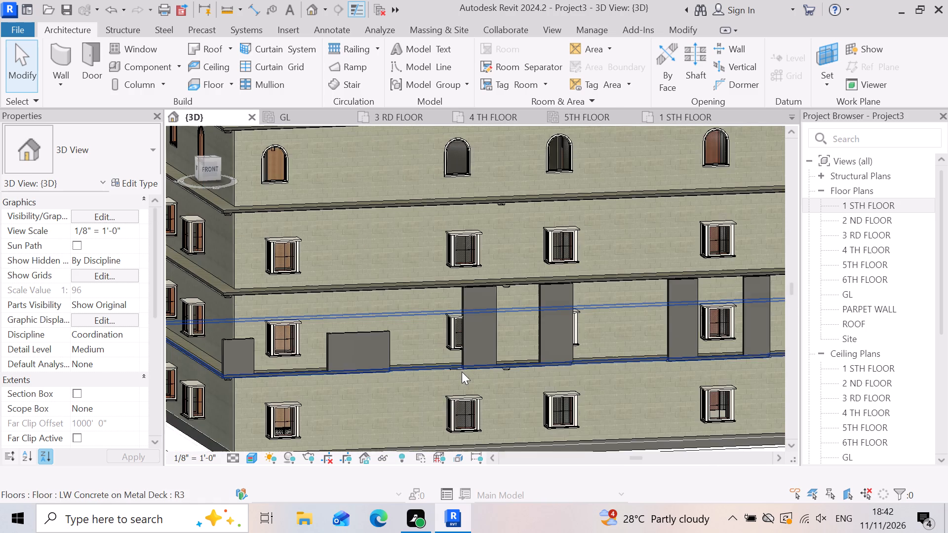
scroll(438, 378, up, 2)
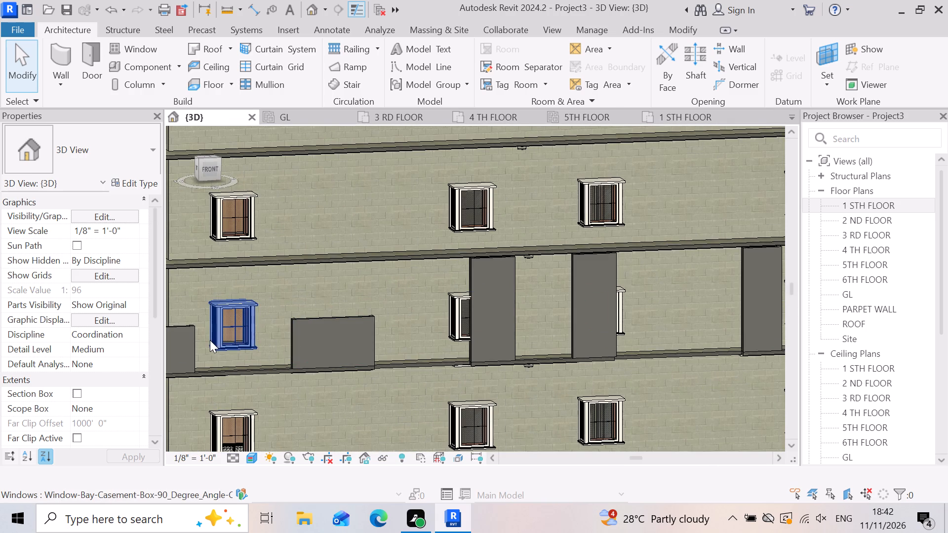
scroll(210, 340, up, 1)
scroll(210, 340, down, 2)
scroll(440, 389, up, 2)
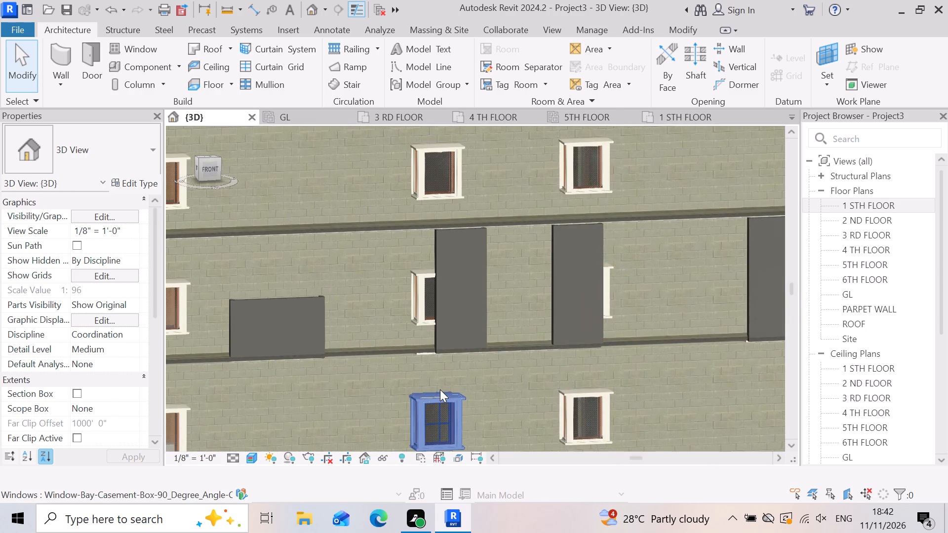
Open the 1 STH FLOOR slab's boundary for editing and switch to the 1 STH FLOOR floor plan.
scroll(444, 387, up, 2)
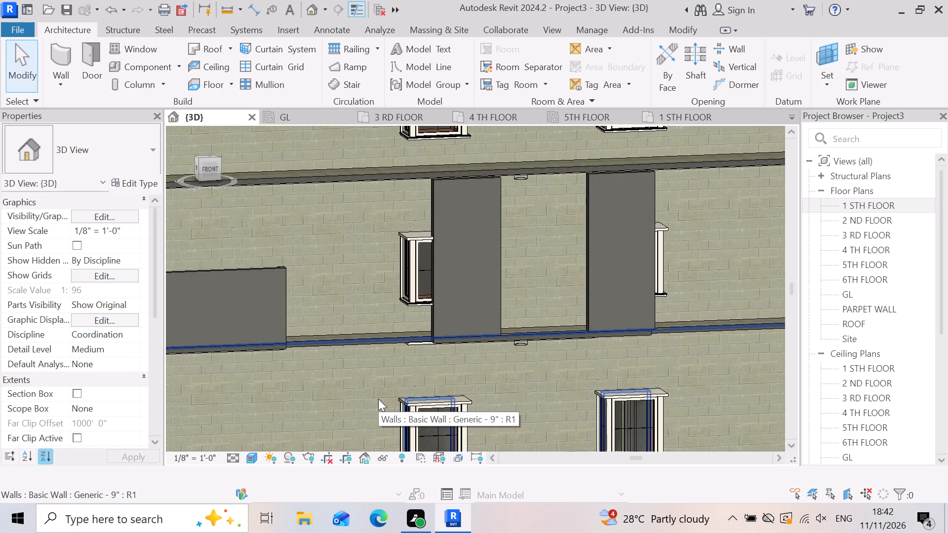
click(351, 341)
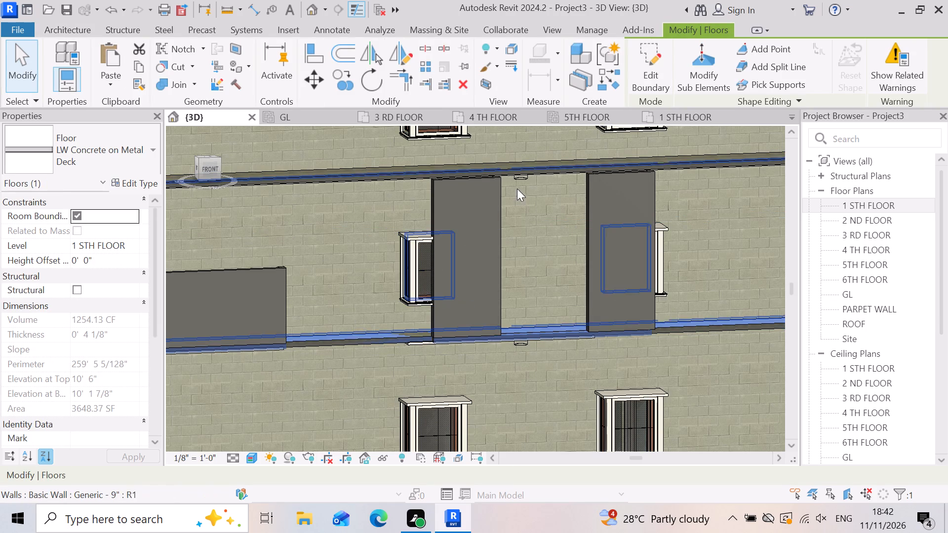
scroll(295, 354, down, 2)
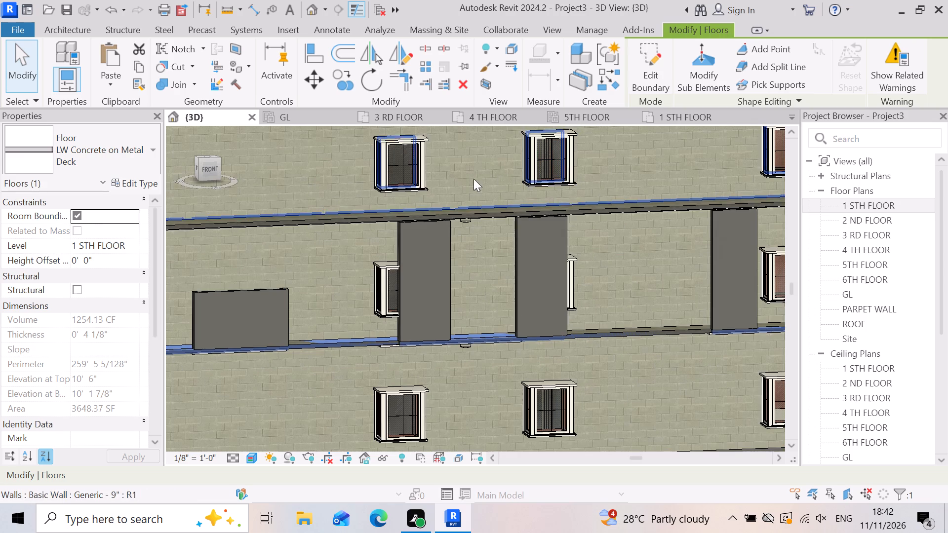
click(654, 52)
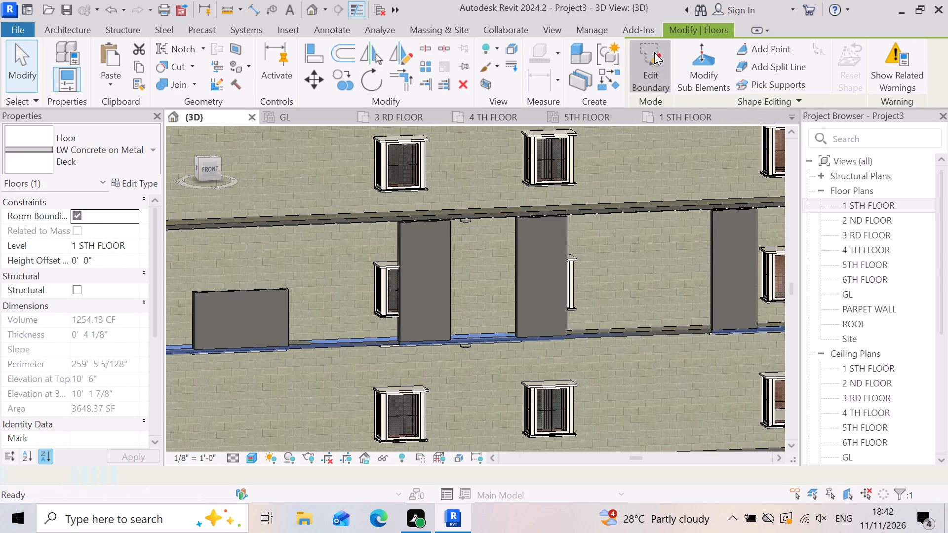
click(892, 205)
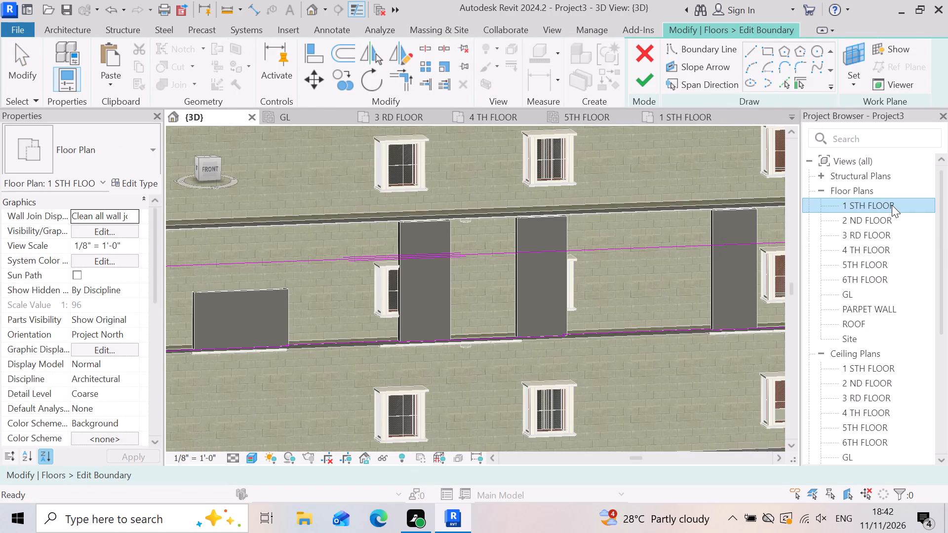
double_click(892, 205)
scroll(587, 357, down, 4)
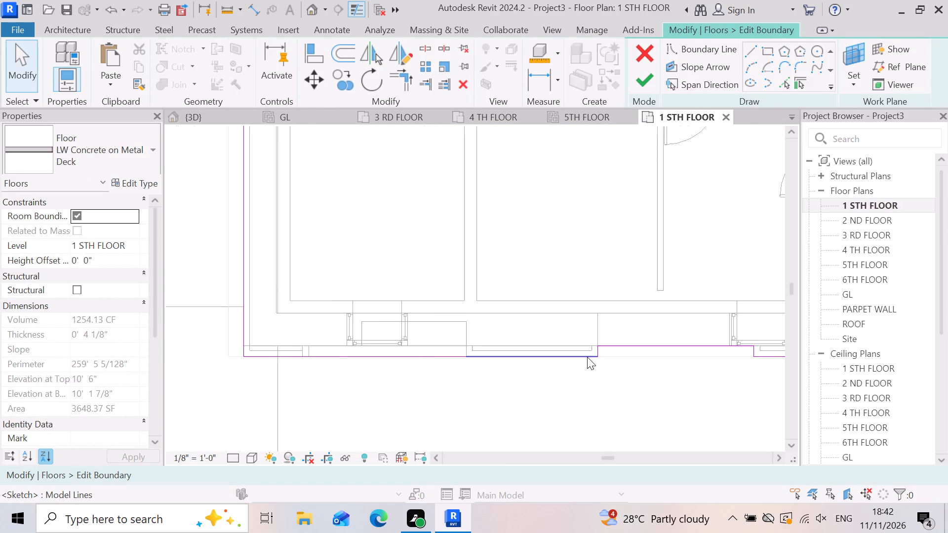
Shorten the recessed 9' 6" boundary line between the front projections to about 3' 7 1/2", keeping its end away from the window.
click(423, 392)
scroll(449, 377, up, 4)
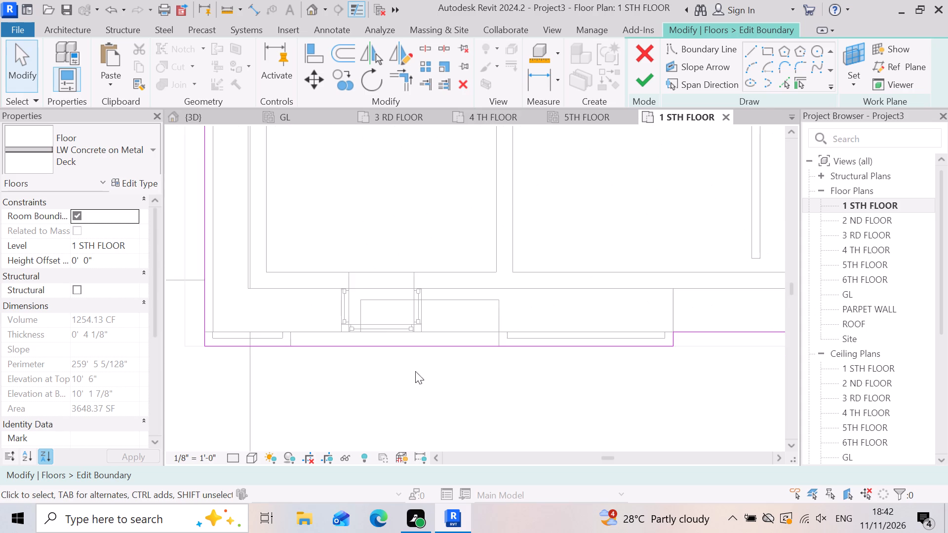
scroll(401, 371, up, 3)
scroll(419, 327, up, 3)
scroll(252, 370, down, 4)
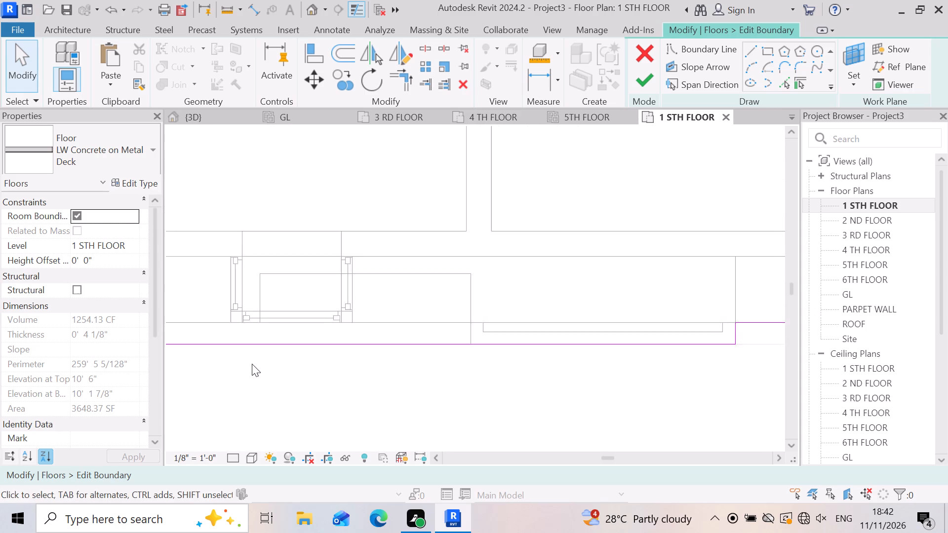
scroll(252, 364, down, 6)
scroll(596, 380, up, 7)
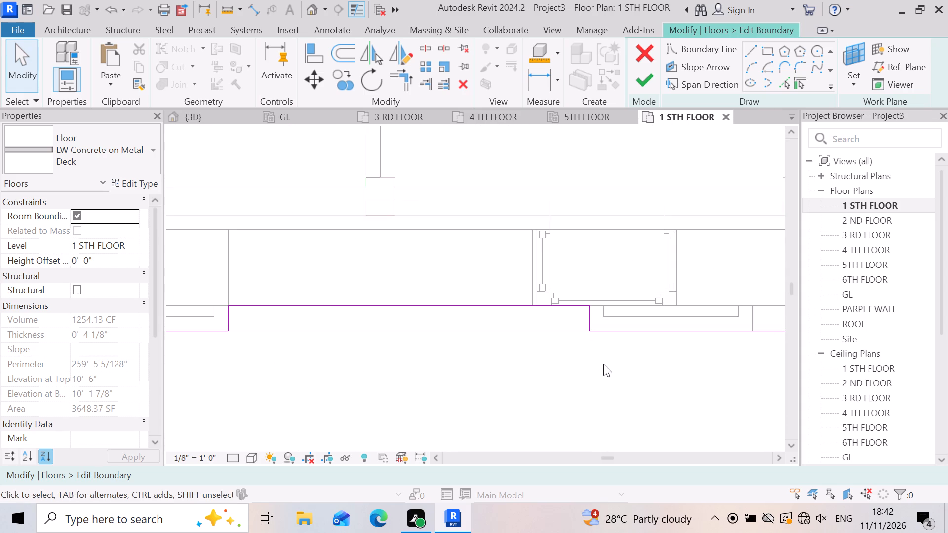
scroll(577, 367, down, 4)
scroll(636, 353, up, 3)
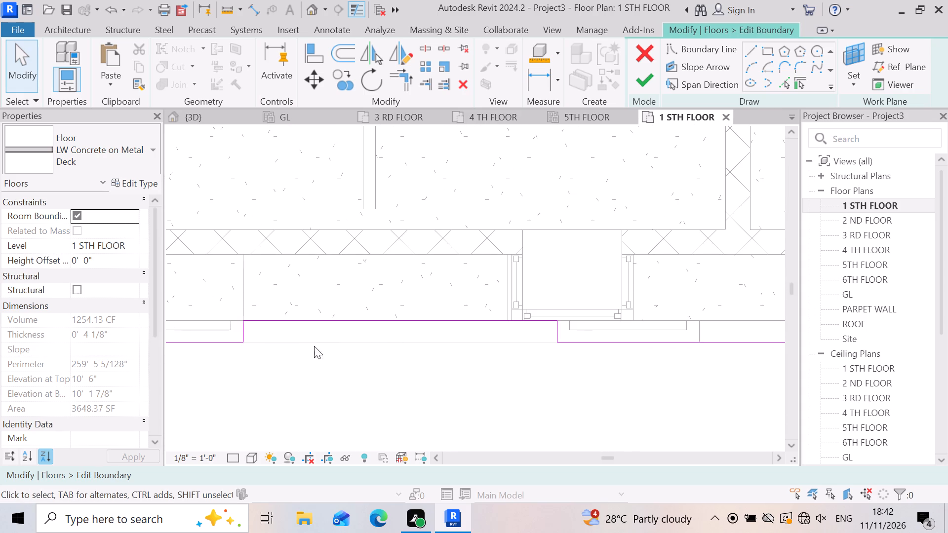
scroll(299, 358, up, 3)
click(377, 299)
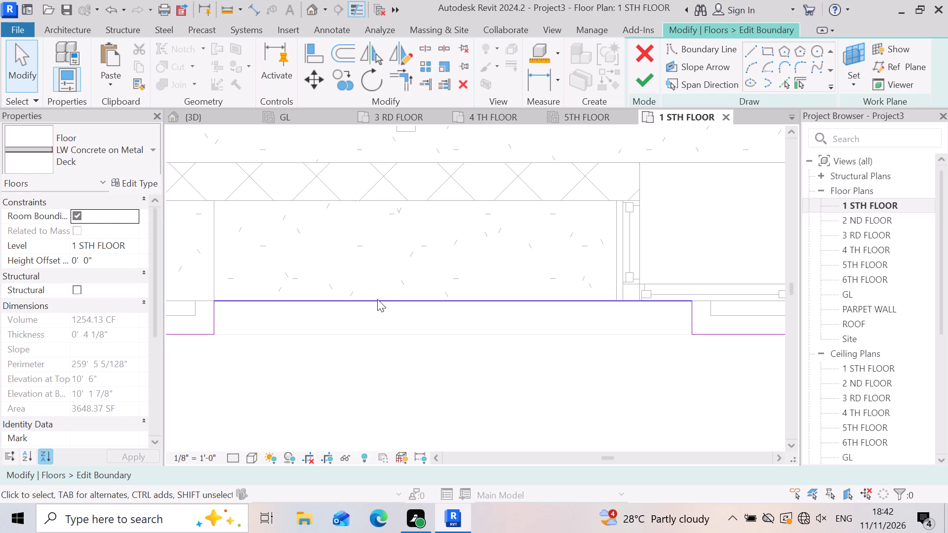
scroll(435, 356, down, 7)
scroll(440, 365, up, 3)
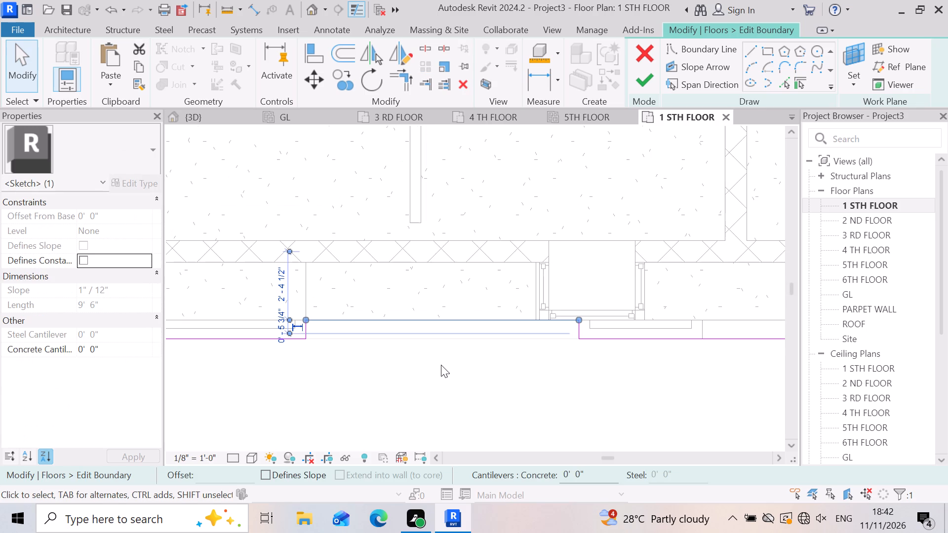
scroll(444, 364, up, 3)
scroll(508, 315, down, 2)
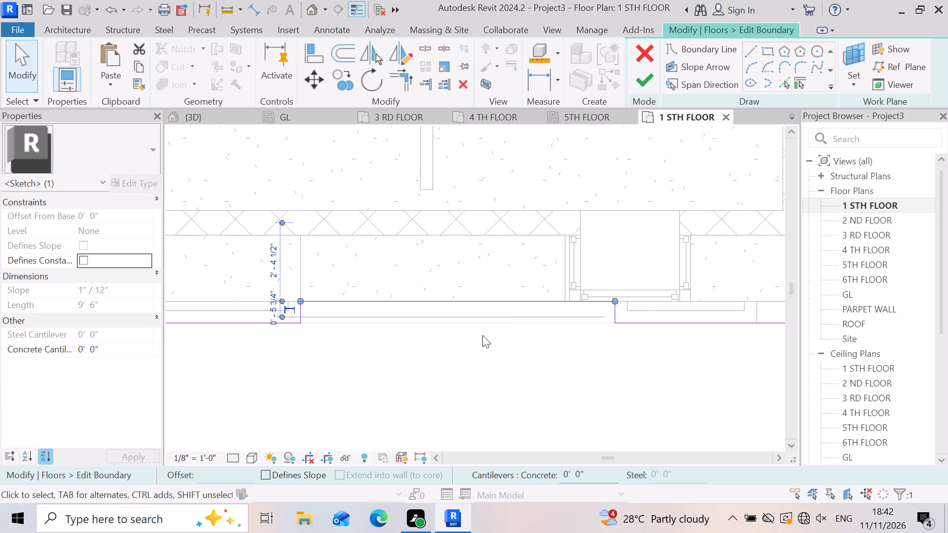
drag(613, 297, 572, 298)
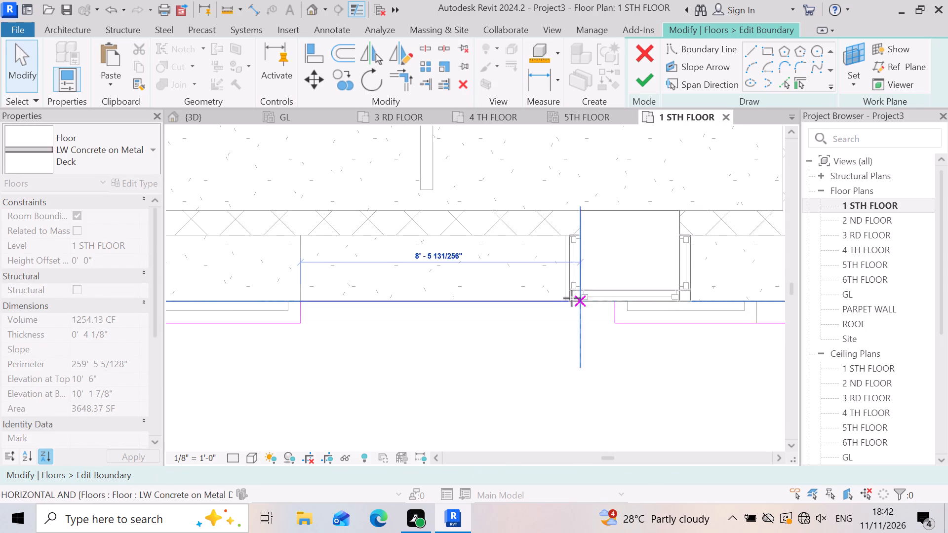
drag(572, 298, 425, 306)
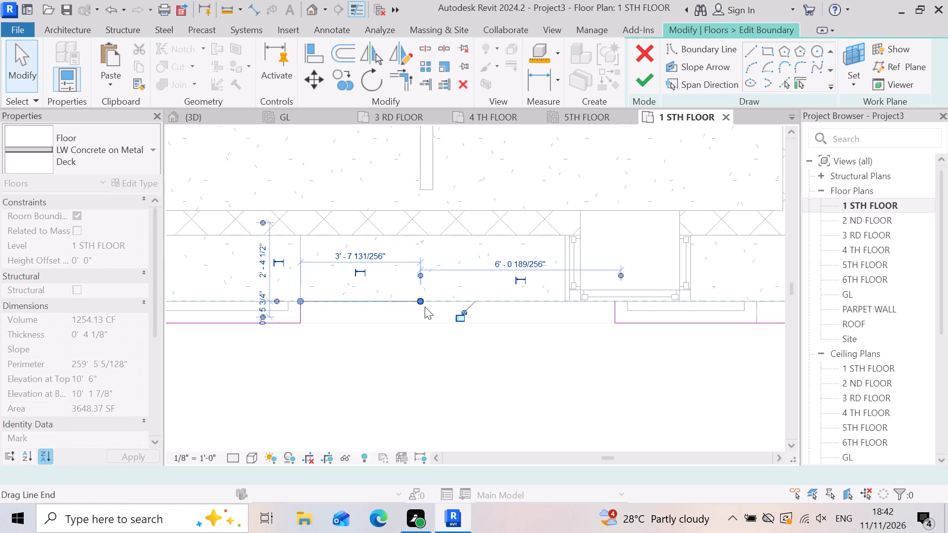
scroll(425, 366, up, 2)
key(Escape)
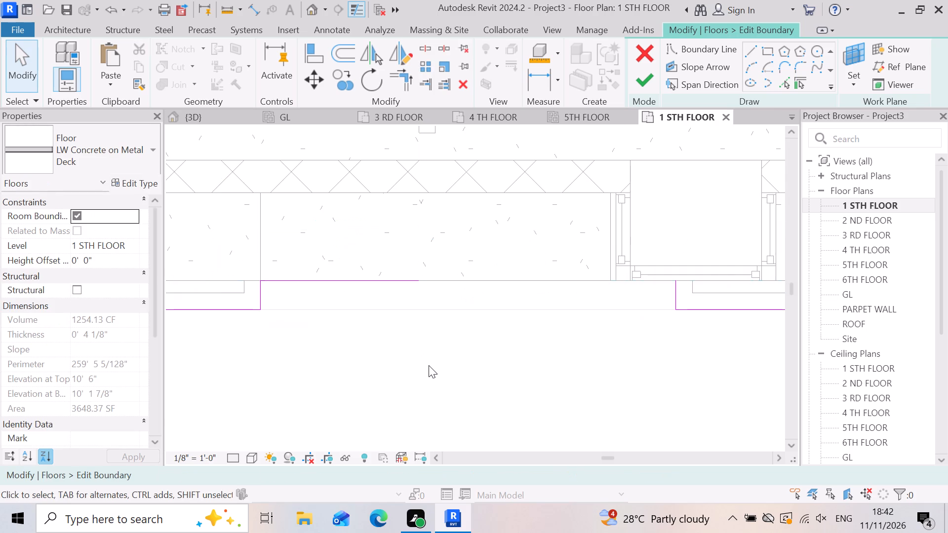
Draw a perpendicular boundary line from the shortened line's free end out to the slab's outer front edge line.
scroll(418, 365, up, 3)
click(752, 55)
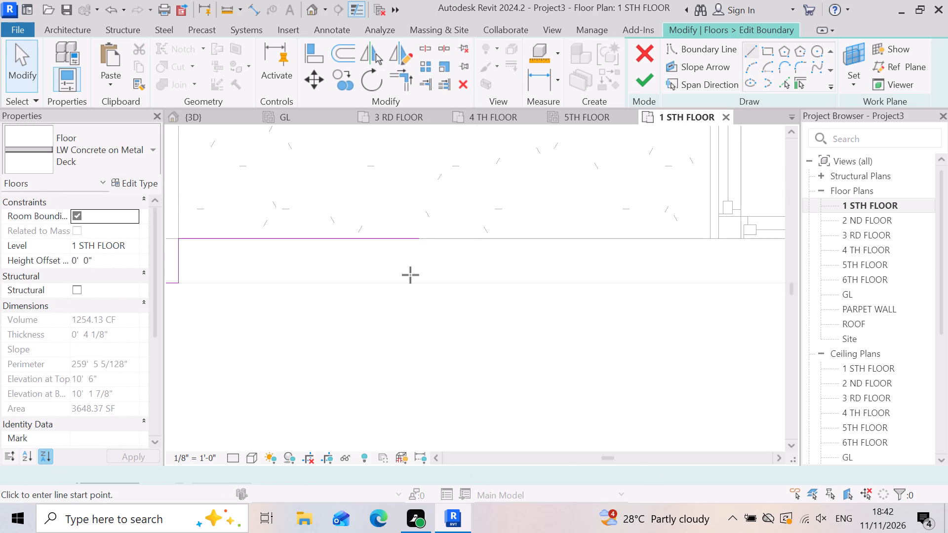
scroll(410, 275, up, 3)
click(422, 223)
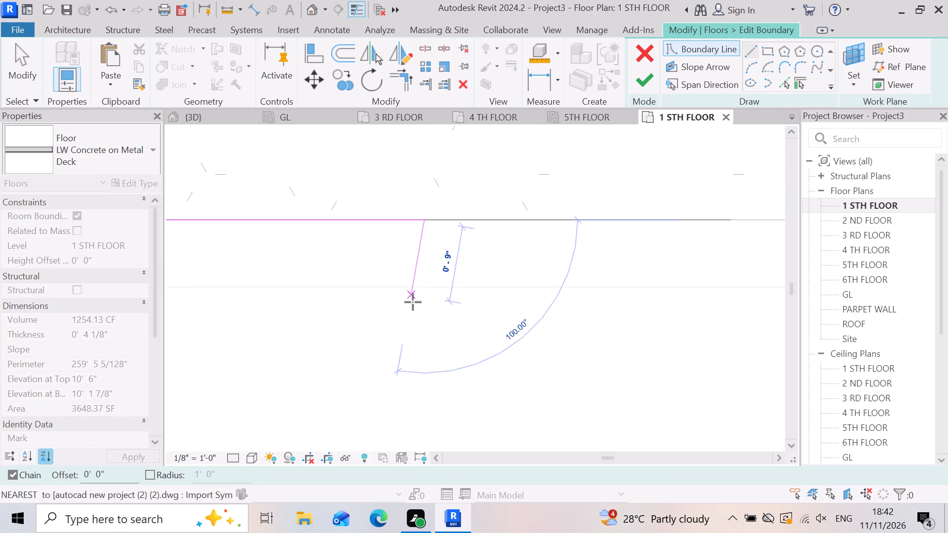
scroll(421, 298, up, 3)
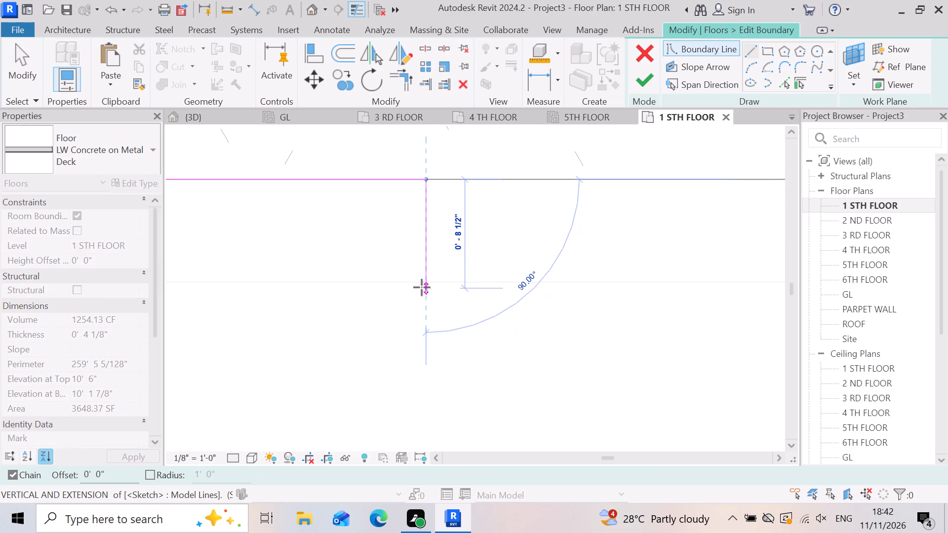
click(422, 283)
scroll(402, 292, down, 4)
key(Escape)
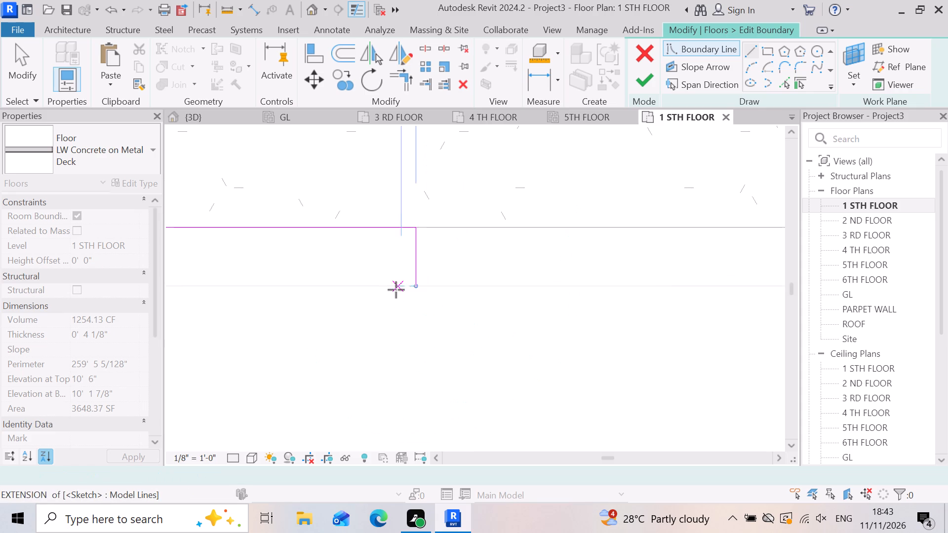
scroll(394, 290, down, 7)
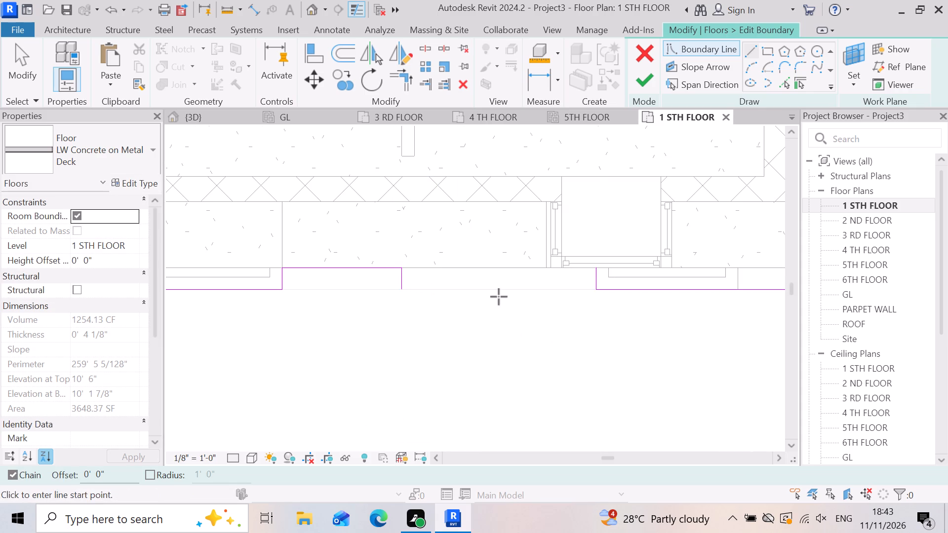
Draw a straight front boundary line from the new return's outer end to the corner of the next projection near the window.
scroll(406, 294, up, 2)
click(396, 288)
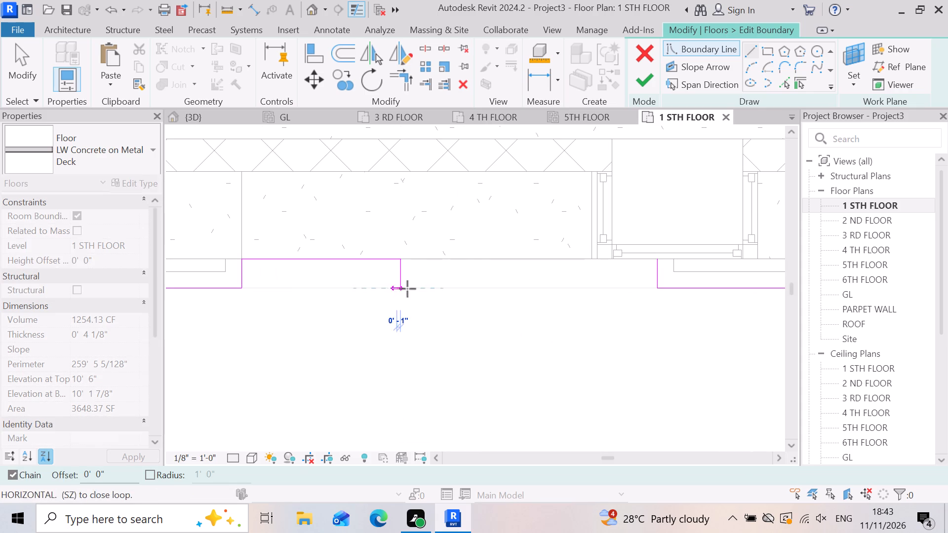
click(659, 288)
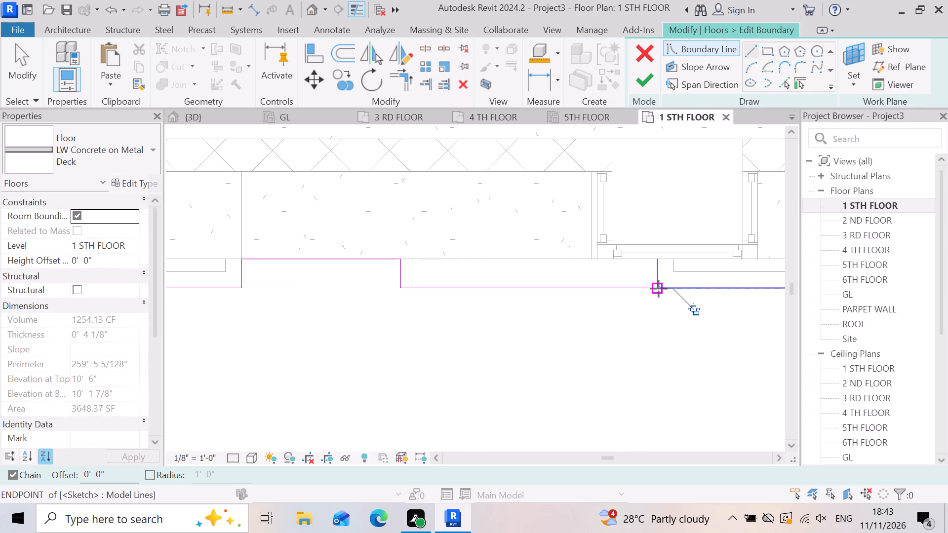
key(Escape)
Delete the old short 8" return line beside the window, where the new front boundary line meets the projection.
scroll(667, 308, up, 2)
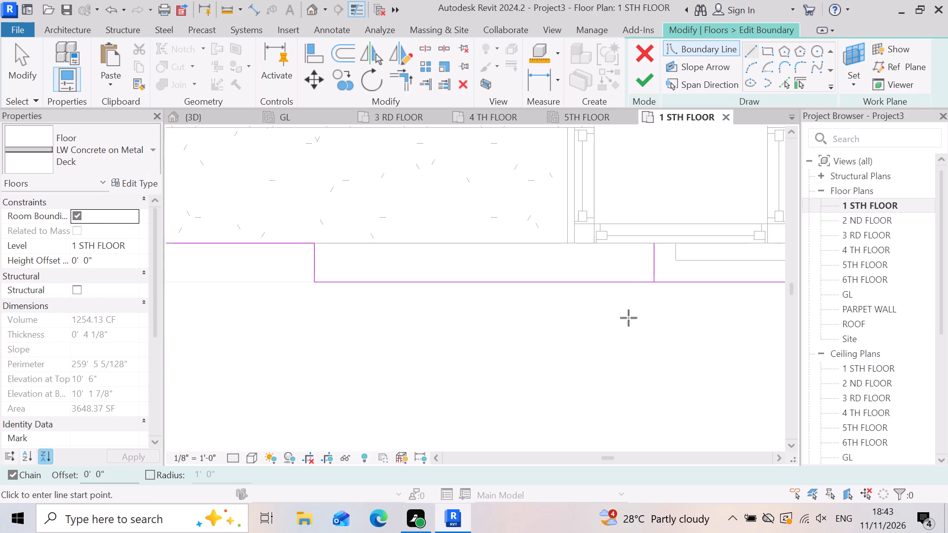
key(Escape)
scroll(691, 251, up, 3)
click(641, 273)
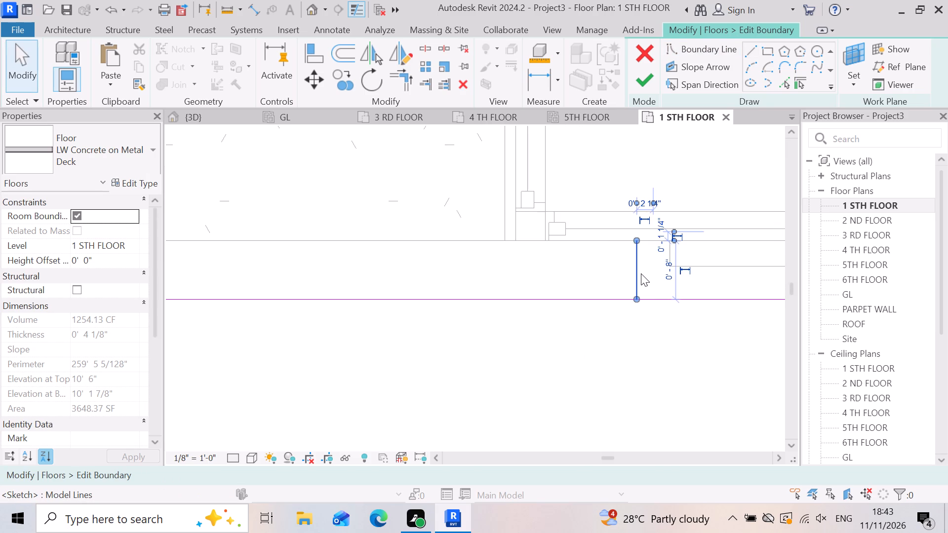
key(Delete)
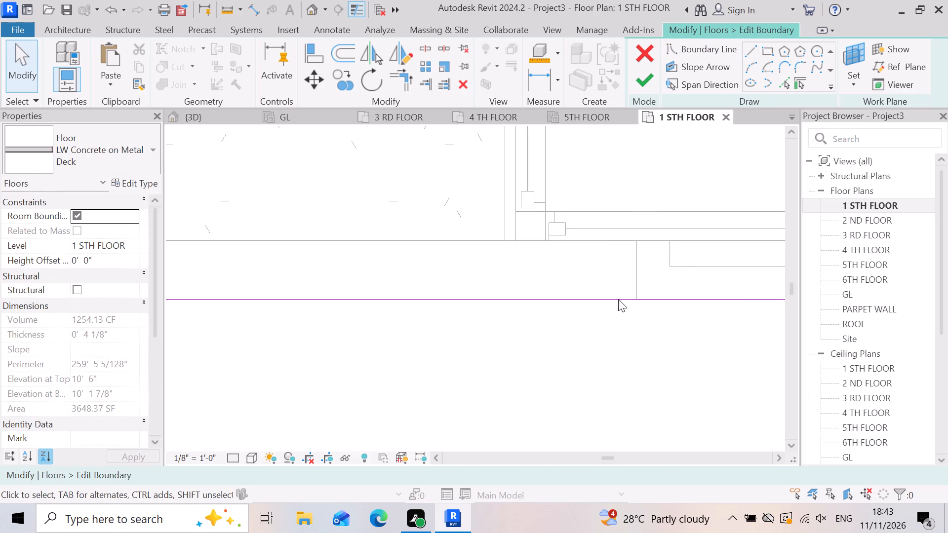
Trim the shortened recess line and the new return line to a corner in the slab boundary.
scroll(492, 274, down, 9)
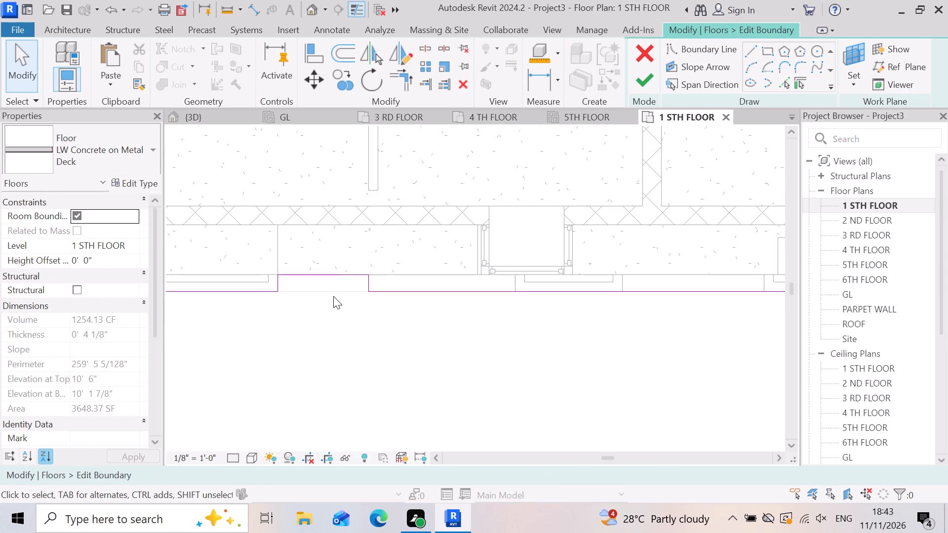
scroll(333, 296, up, 3)
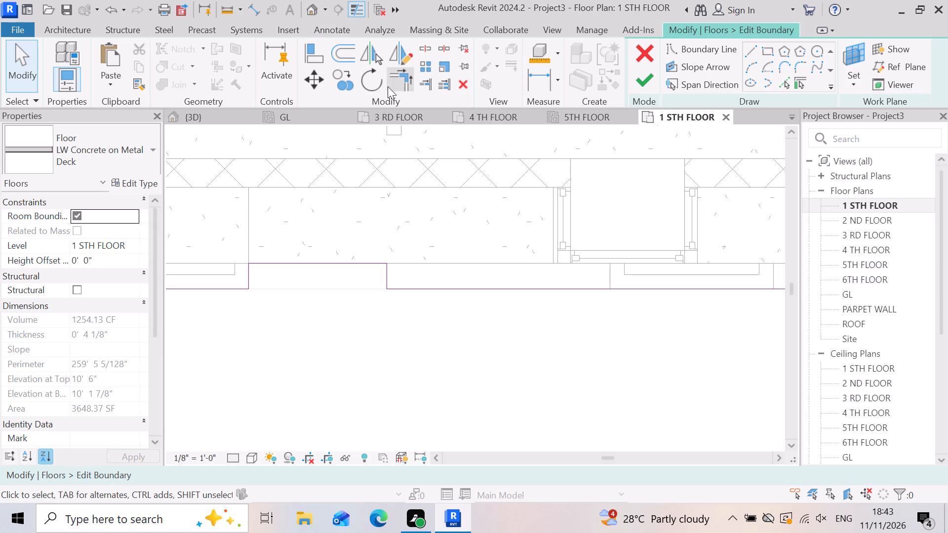
click(403, 84)
click(344, 259)
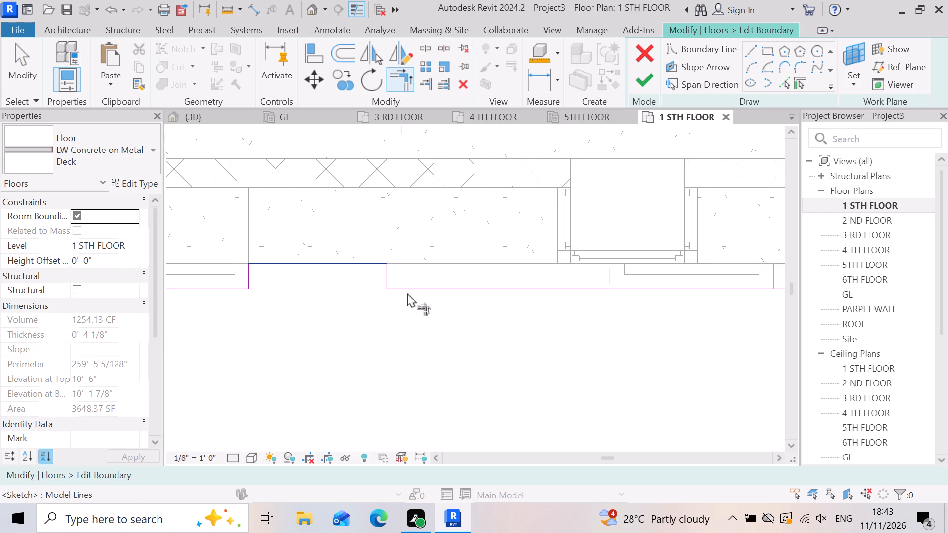
click(383, 271)
click(403, 288)
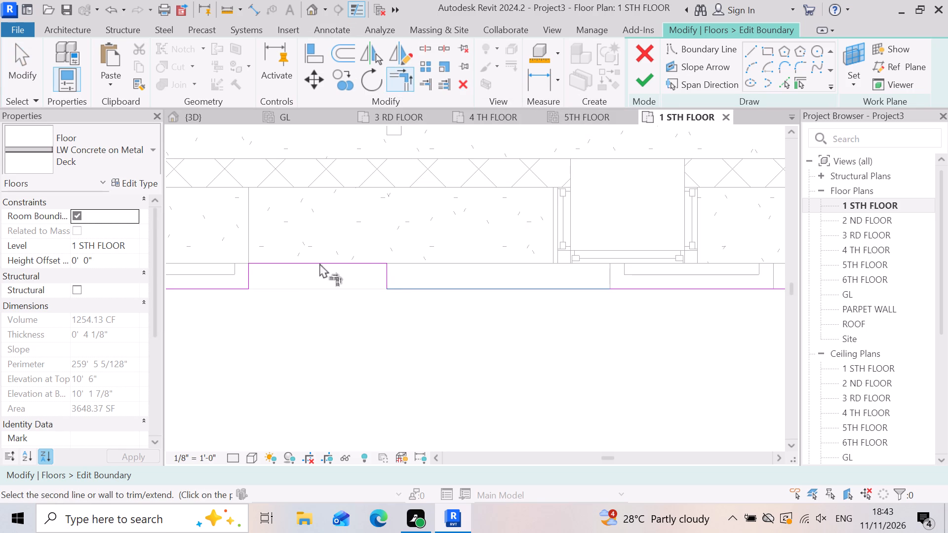
Finish the slab boundary edit and attach the walls reaching this level to the floor's bottom.
click(640, 77)
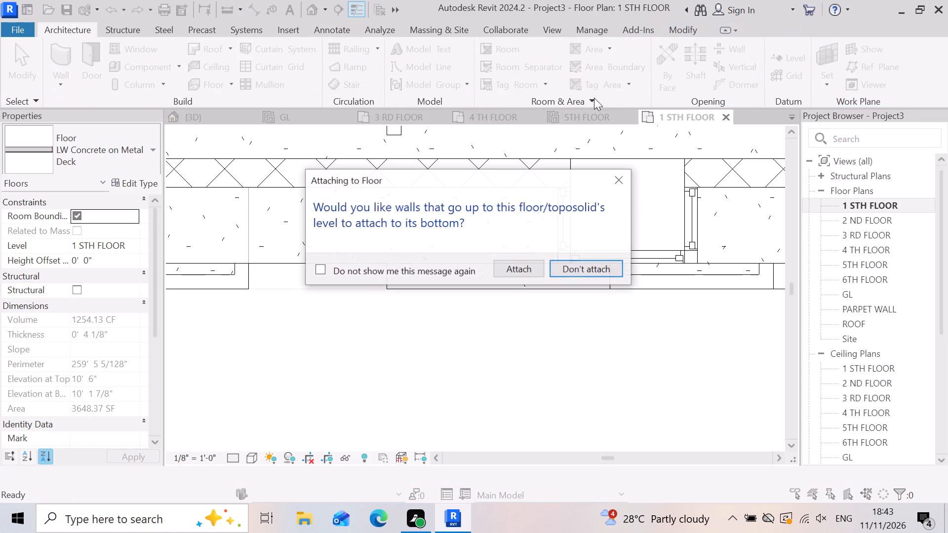
click(520, 266)
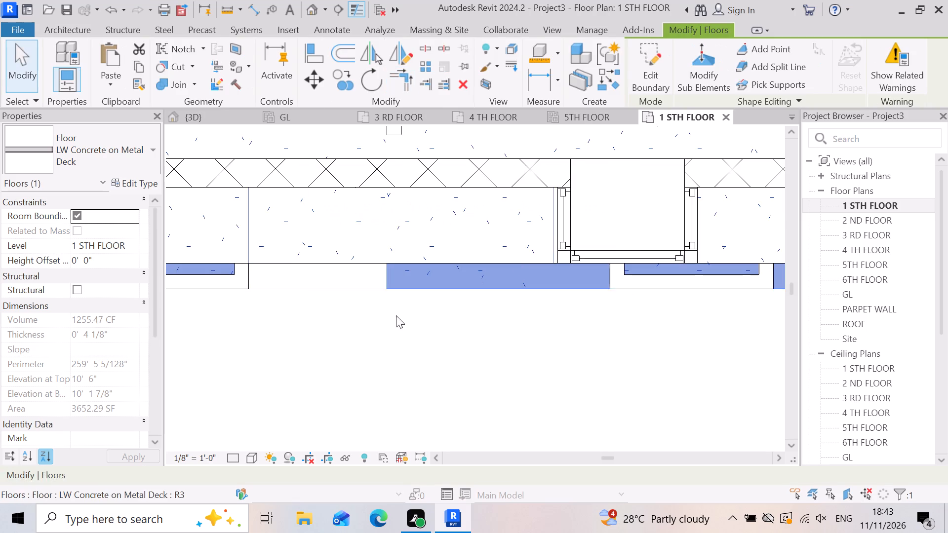
scroll(454, 321, down, 4)
click(436, 365)
scroll(600, 346, down, 3)
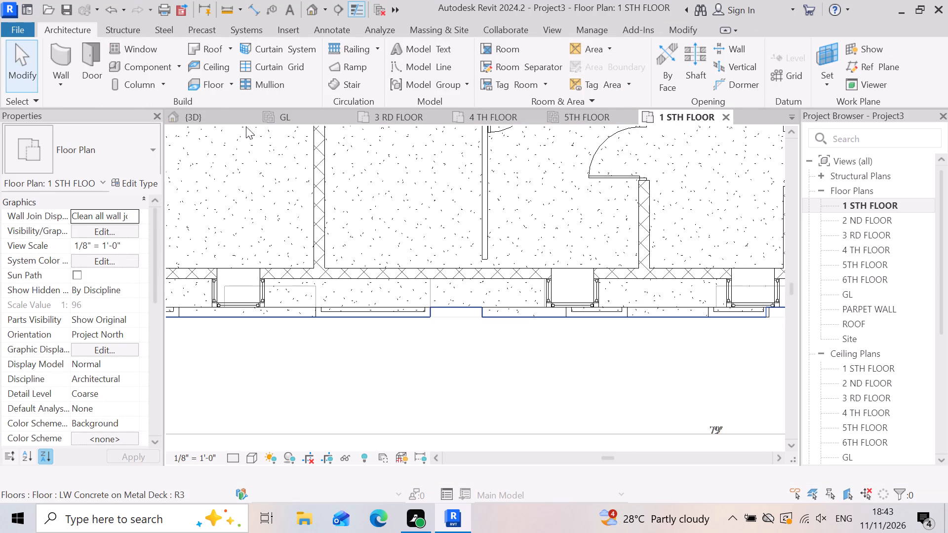
Examine the front projection walls above the reshaped slab edge in 3D and locate the tall wall beside the window in plan.
click(222, 116)
scroll(468, 299, down, 3)
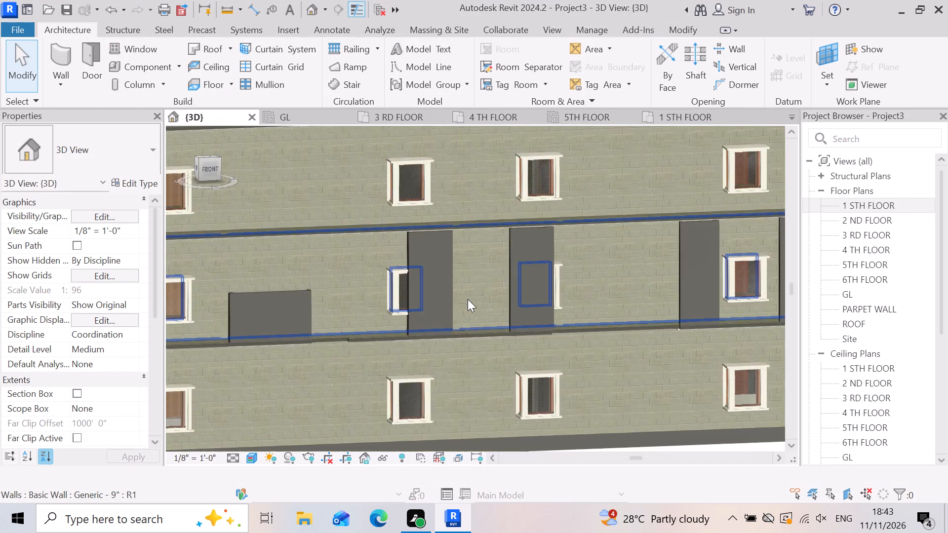
scroll(468, 299, down, 4)
drag(544, 403, 550, 408)
scroll(430, 329, up, 4)
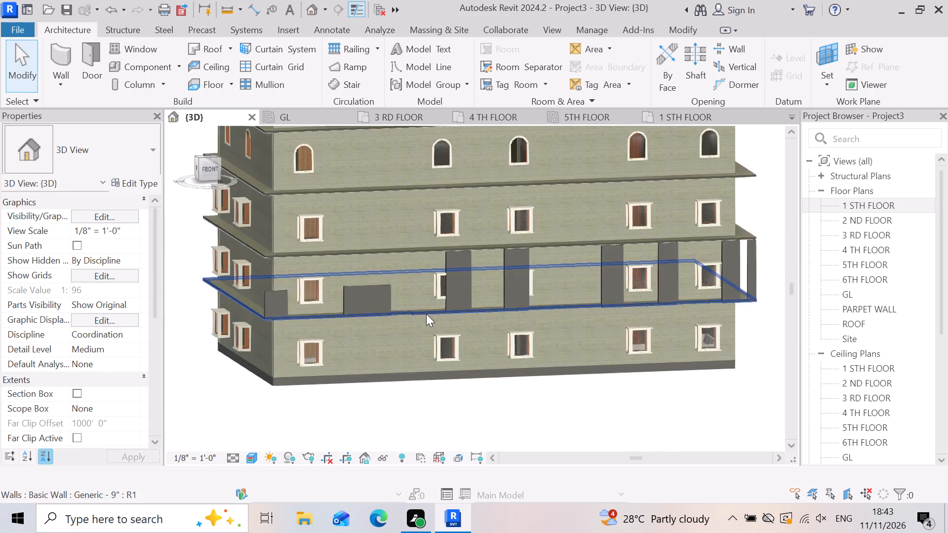
scroll(426, 314, up, 7)
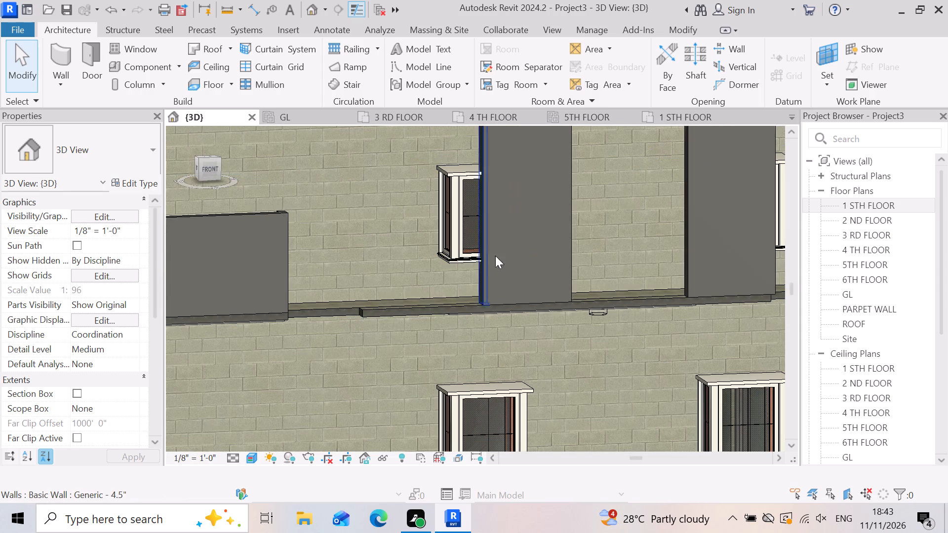
click(517, 248)
scroll(589, 310, up, 5)
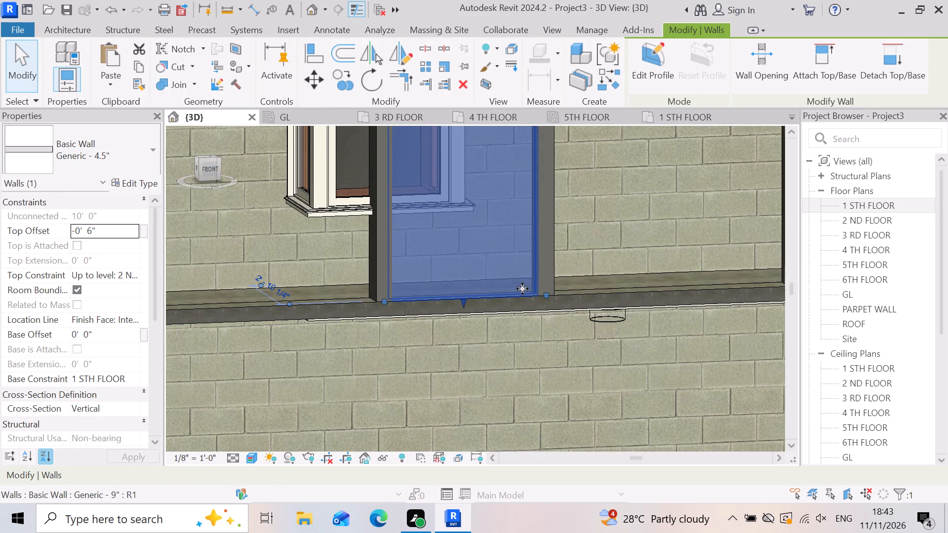
click(694, 116)
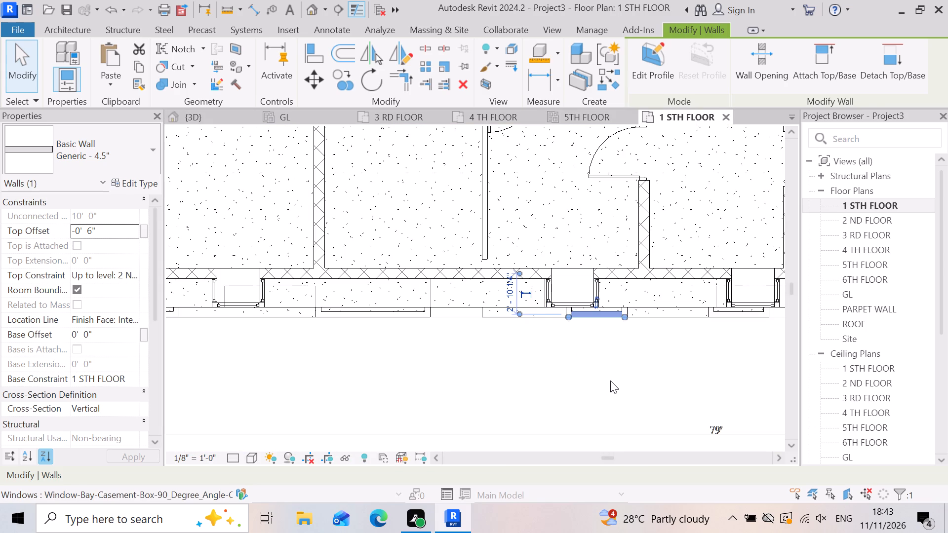
click(611, 380)
key(Escape)
Delete the short 4.5" return wall at the near end of the tall projection in front of the bay window.
scroll(521, 337, up, 2)
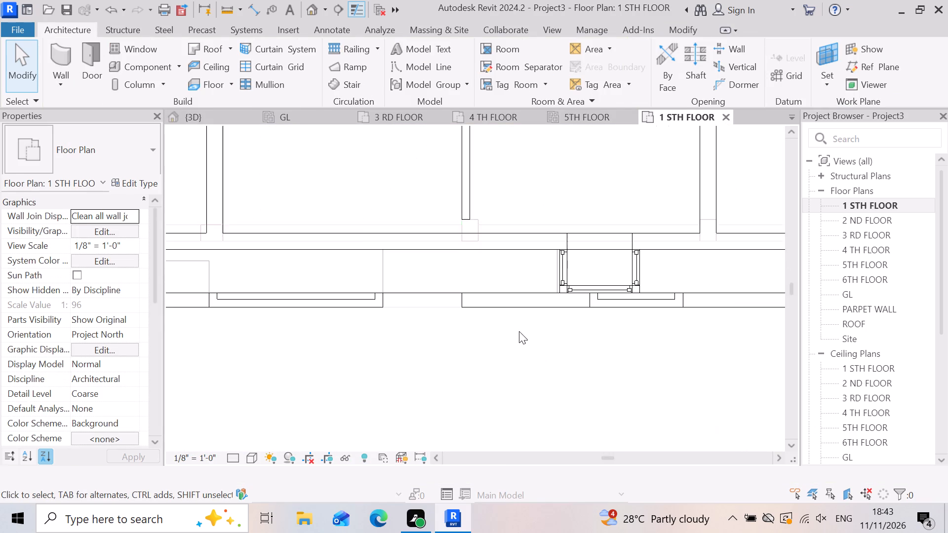
scroll(519, 331, up, 5)
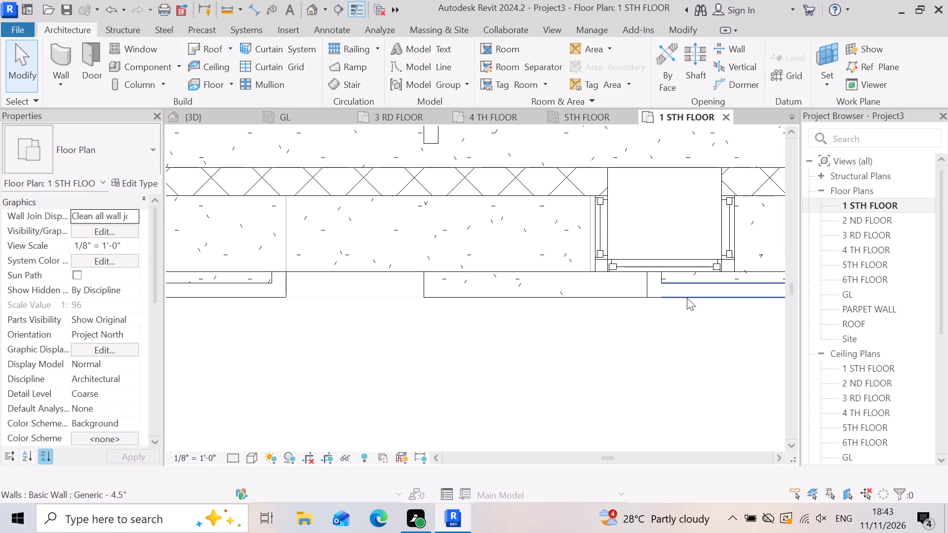
click(686, 292)
scroll(680, 294, up, 3)
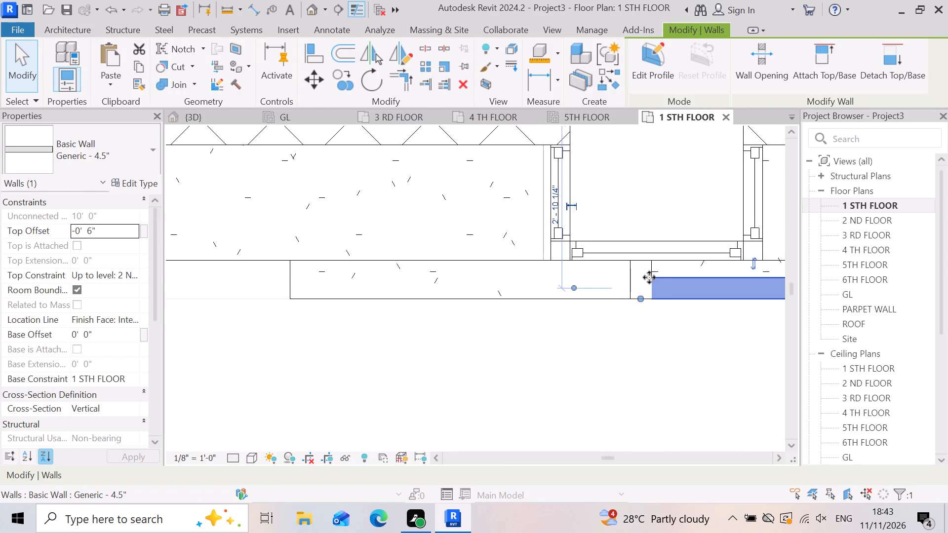
key(Escape)
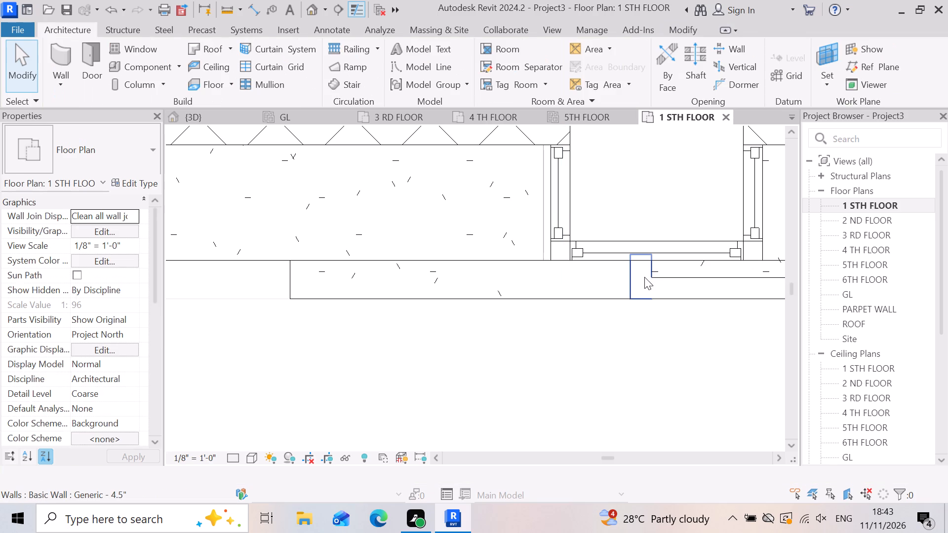
click(644, 273)
key(Delete)
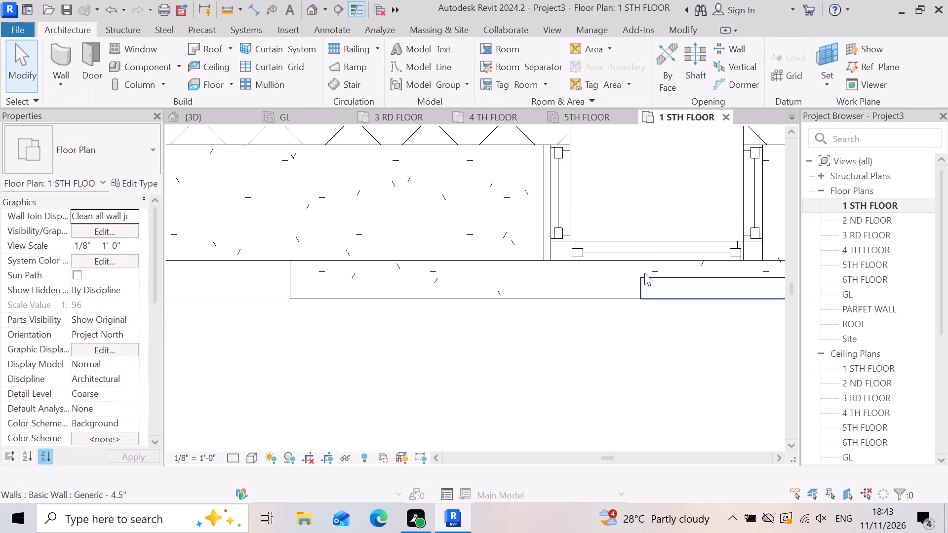
Extend the projection's front wall from its freed end along the slab edge toward the slab's projecting corner, to about 9' 10" long.
click(645, 300)
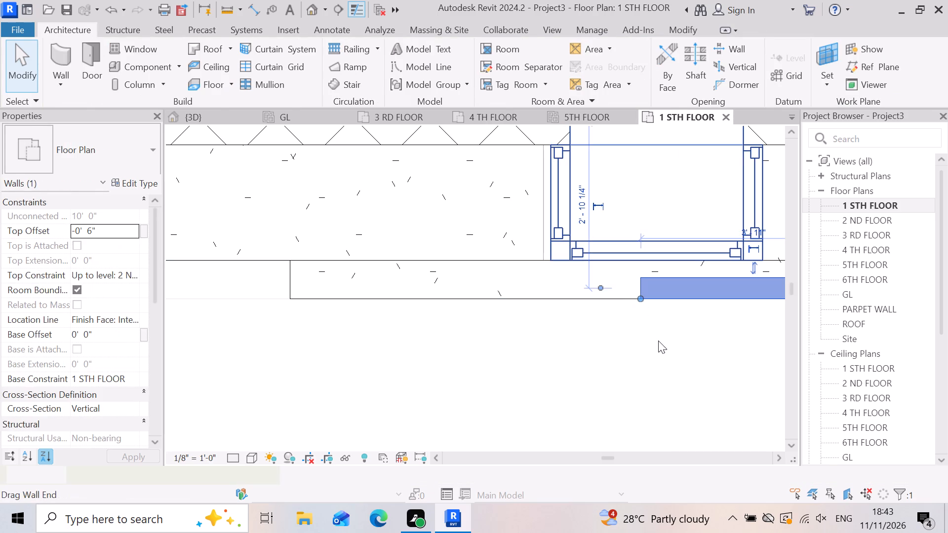
key(Left)
key(Left)
key(Left)
key(Left)
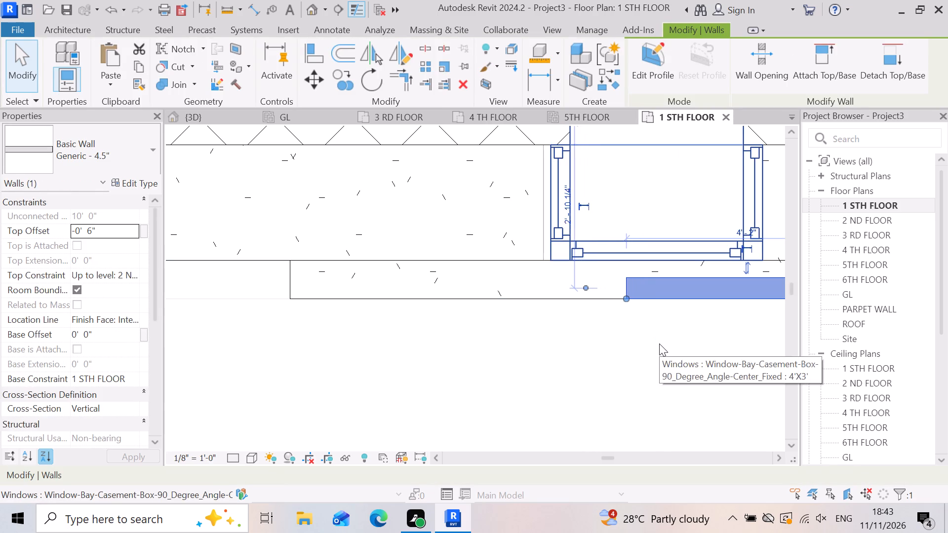
key(Left)
key(Left)
key(Left)
key(Left)
key(Left)
key(Left)
key(Left)
key(Left)
key(Left)
key(Left)
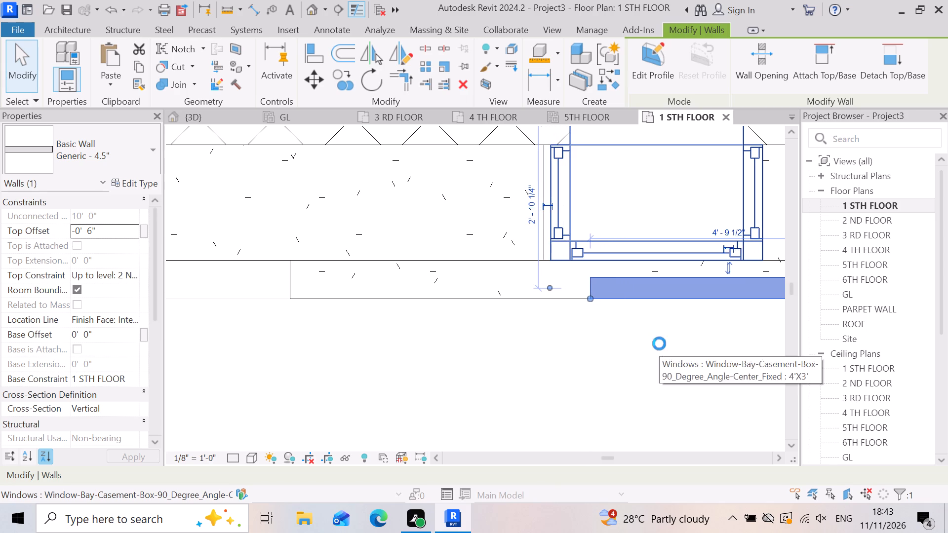
key(Left)
key(Left)
key(Left)
key(Left)
key(Left)
key(Left)
key(Left)
key(Left)
key(Left)
key(Left)
key(Left)
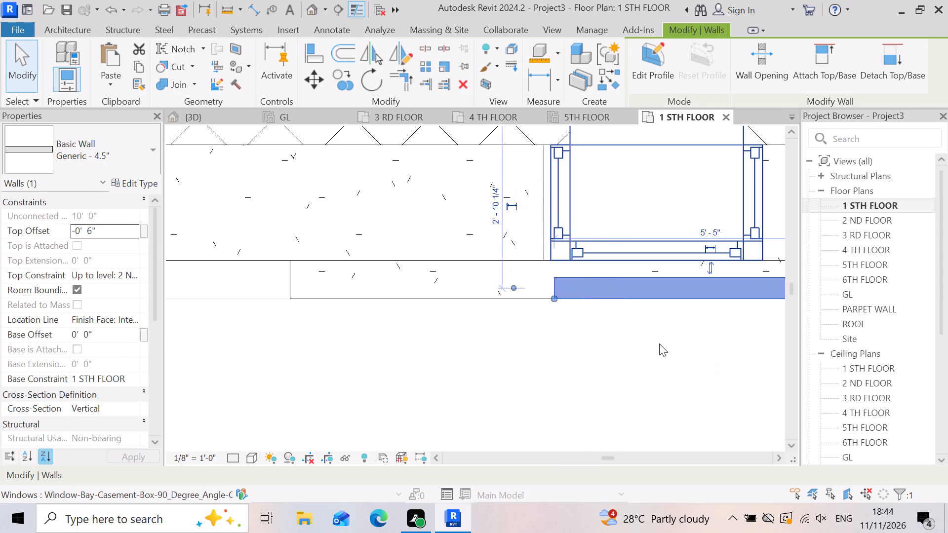
key(Left)
key(Left)
key(Left)
key(Left)
key(Left)
key(Left)
key(Left)
key(Left)
key(Left)
key(Left)
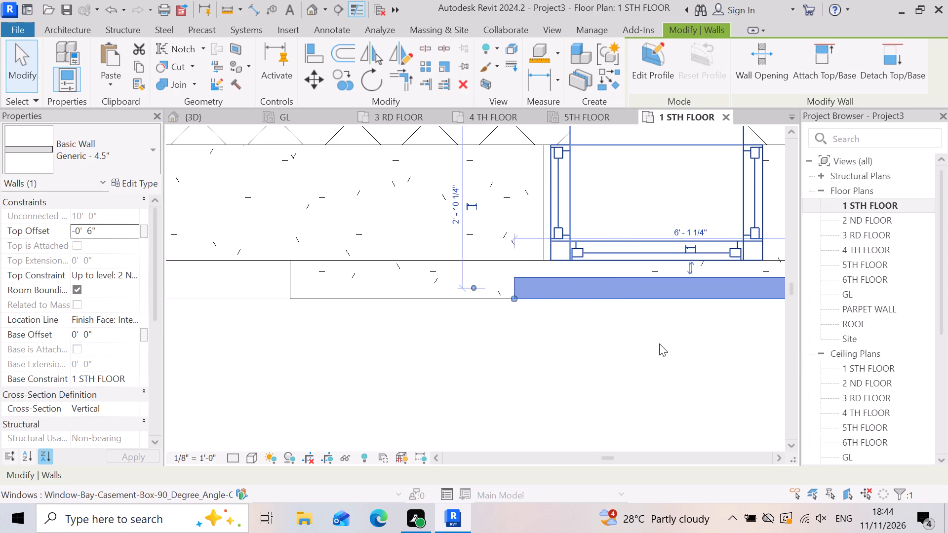
key(Left)
key(Left)
key(Left)
key(Left)
key(Left)
key(Left)
key(Left)
key(Left)
key(Left)
key(Left)
key(Left)
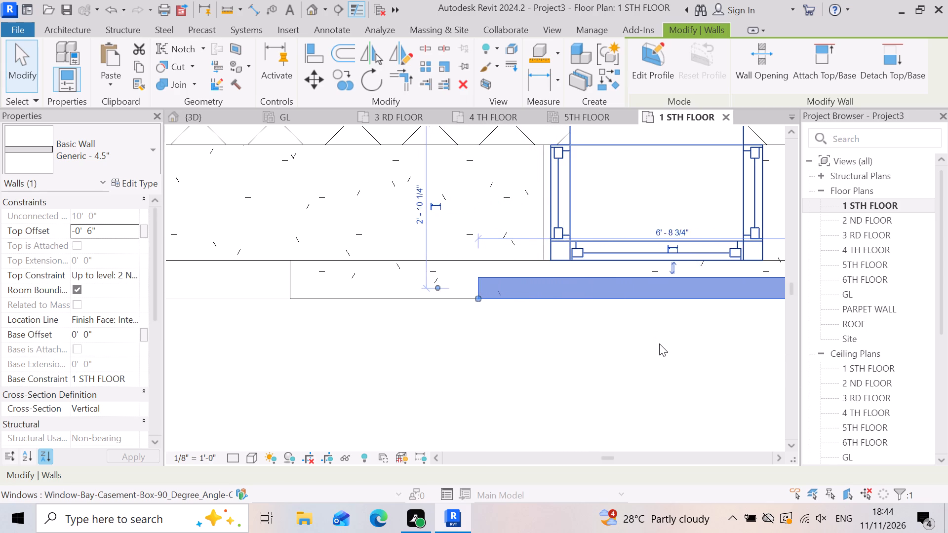
key(Left)
key(Left)
key(Left)
key(Left)
key(Left)
key(Left)
key(Left)
key(Left)
key(Left)
key(Left)
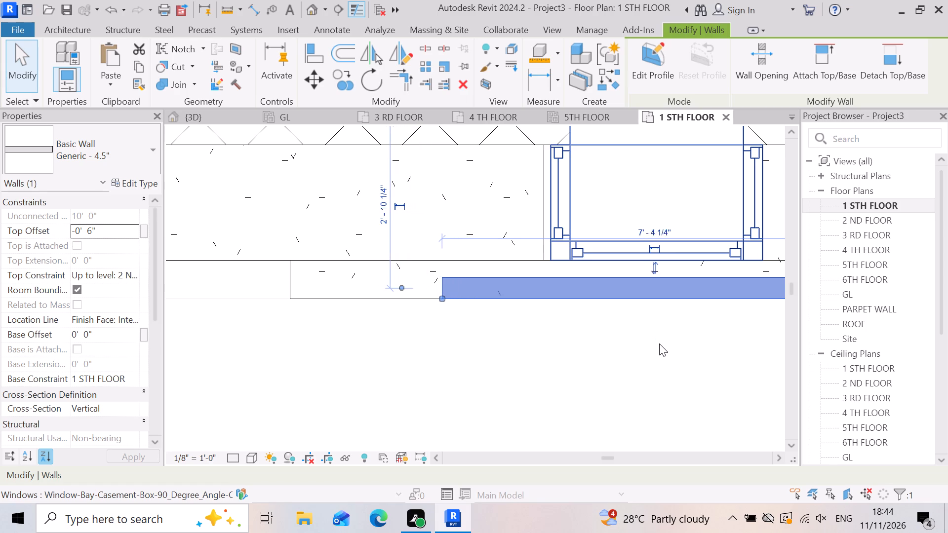
key(Left)
key(Left)
key(Left)
key(Left)
key(Left)
key(Left)
key(Left)
key(Left)
key(Left)
key(Left)
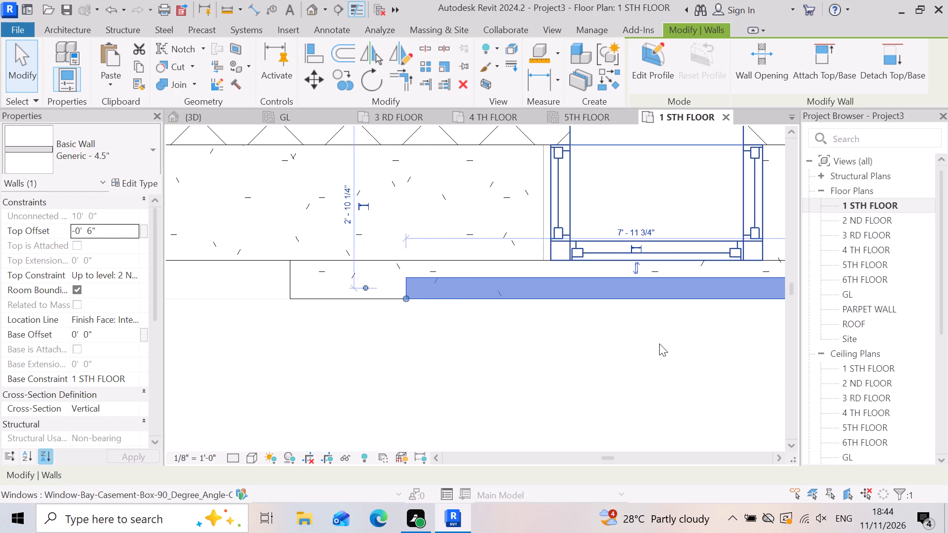
key(Left)
key(Left)
key(Left)
key(Left)
key(Left)
key(Left)
key(Left)
key(Left)
key(Left)
key(Left)
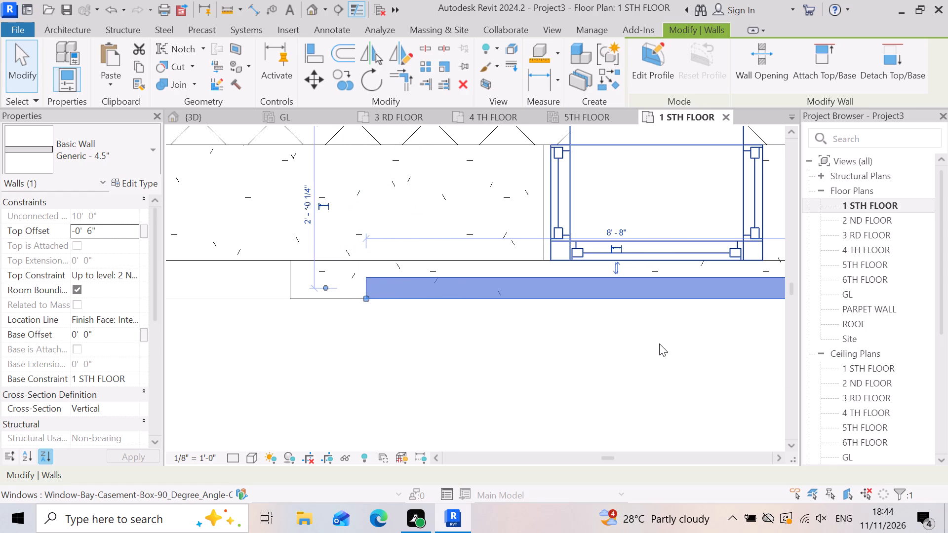
key(Left)
key(Left)
key(Left)
key(Left)
key(Left)
key(Left)
key(Left)
key(Left)
key(Left)
key(Left)
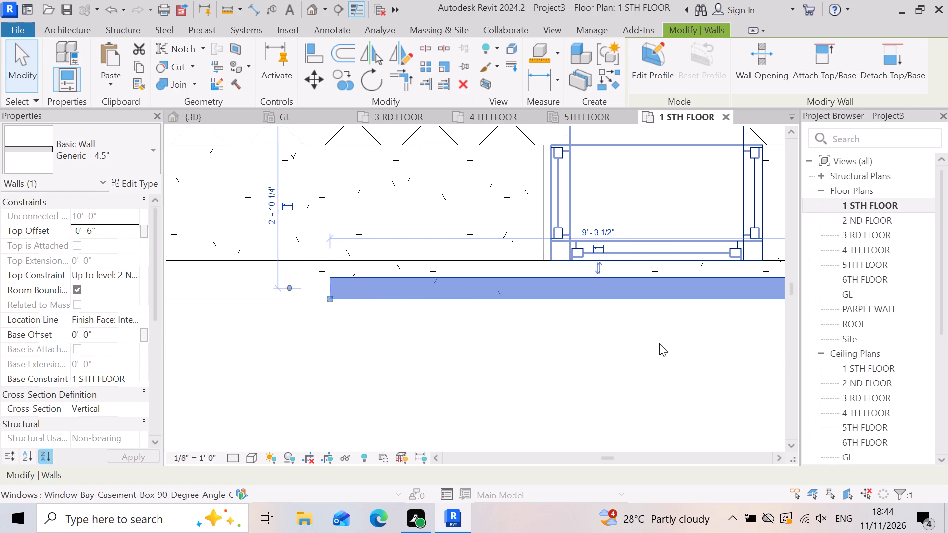
key(Left)
key(Left)
key(Left)
key(Left)
key(Left)
key(Left)
key(Left)
key(Left)
key(Left)
key(Left)
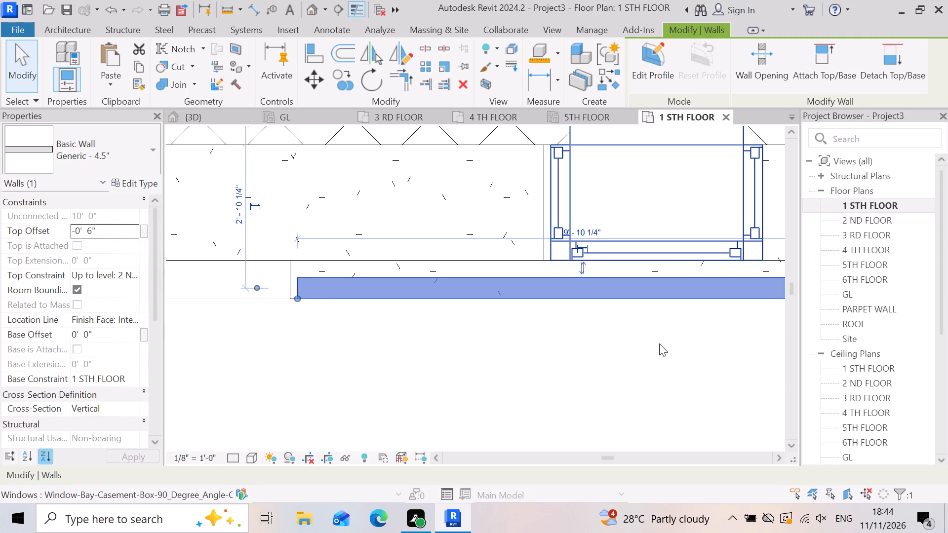
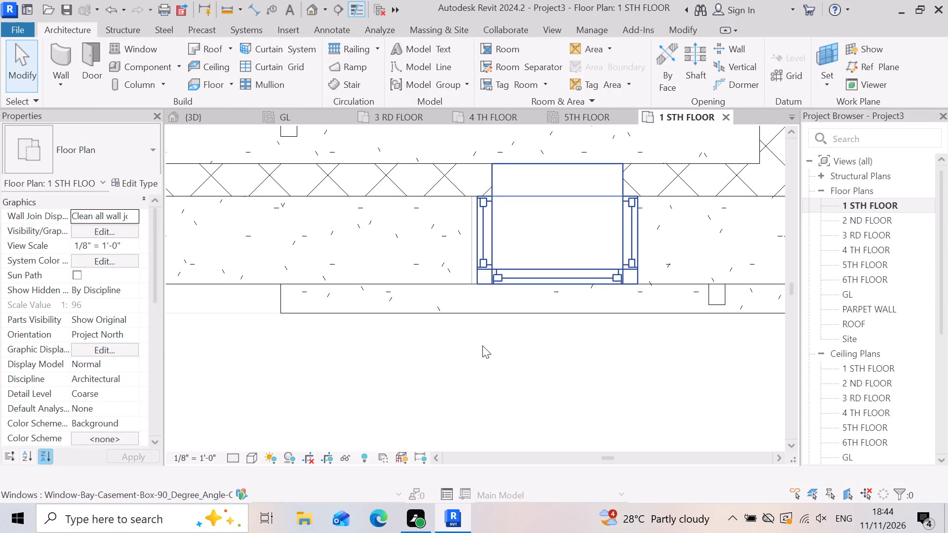
Delete the isolated short 4.5" return wall on the slab's projecting strip just past the bay window.
scroll(741, 291, up, 3)
click(724, 305)
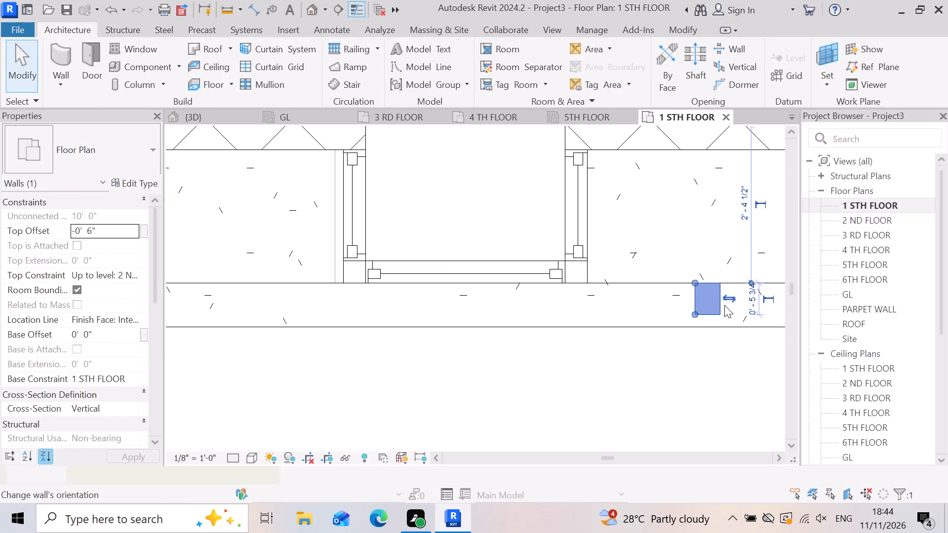
key(Delete)
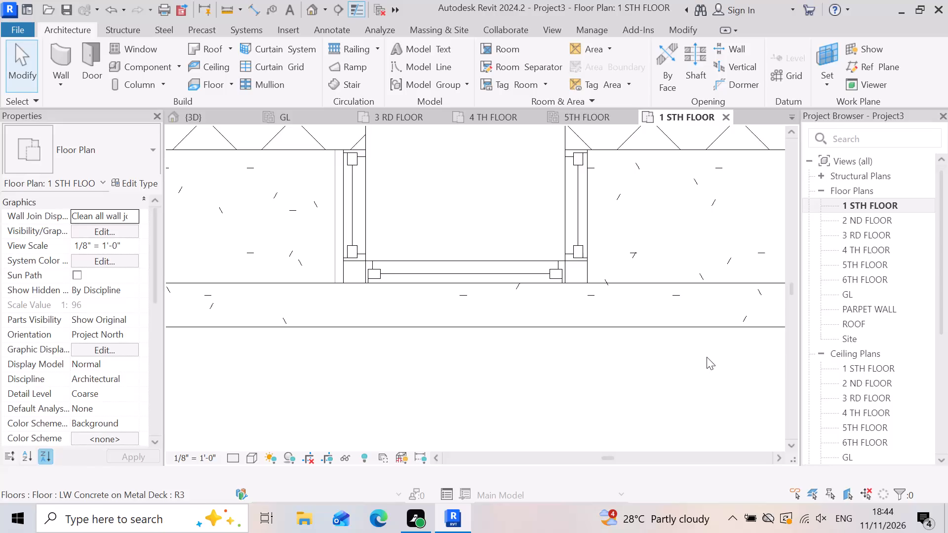
Draw Generic - 4.5" walls at the slab's projecting corner: a return across the strip and a front wall about 3' 11" long toward the bay window.
scroll(710, 352, down, 3)
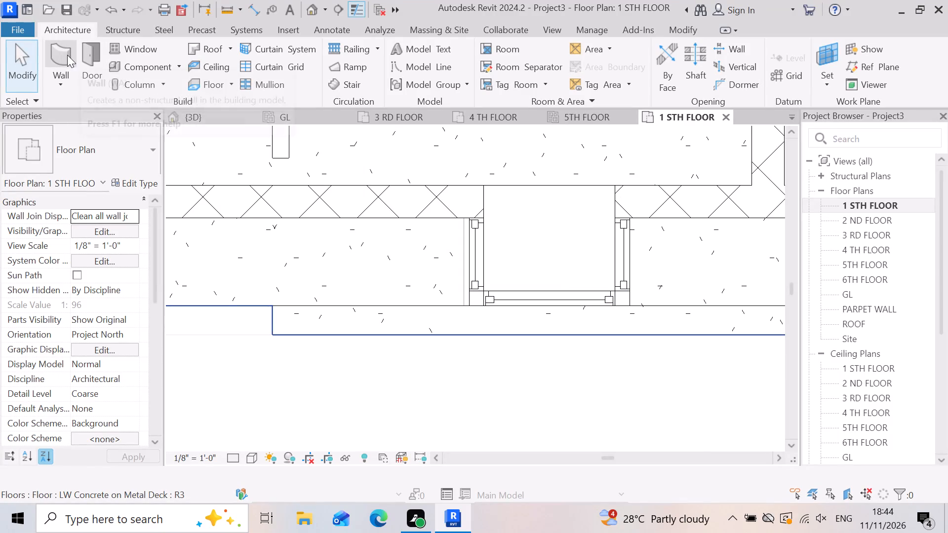
click(66, 55)
scroll(279, 253, up, 1)
scroll(256, 352, up, 2)
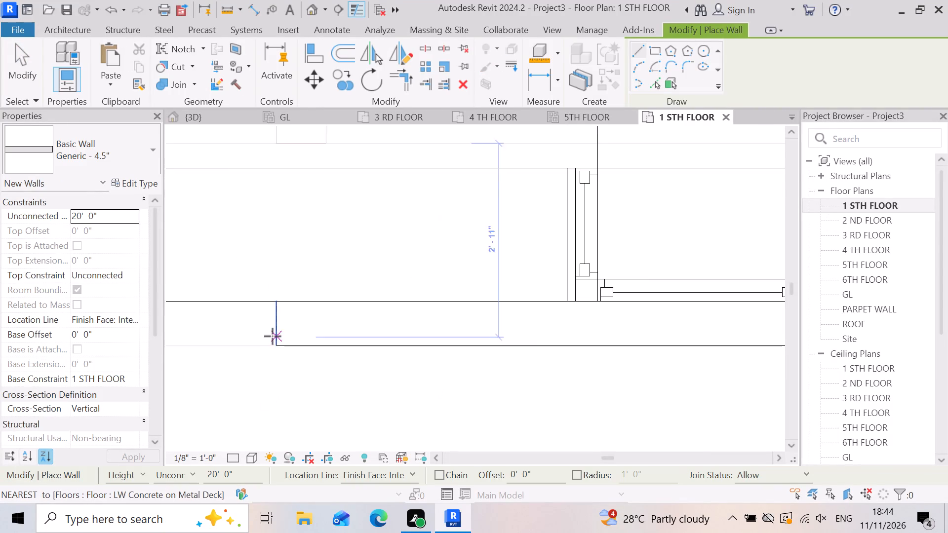
scroll(273, 336, up, 3)
click(276, 278)
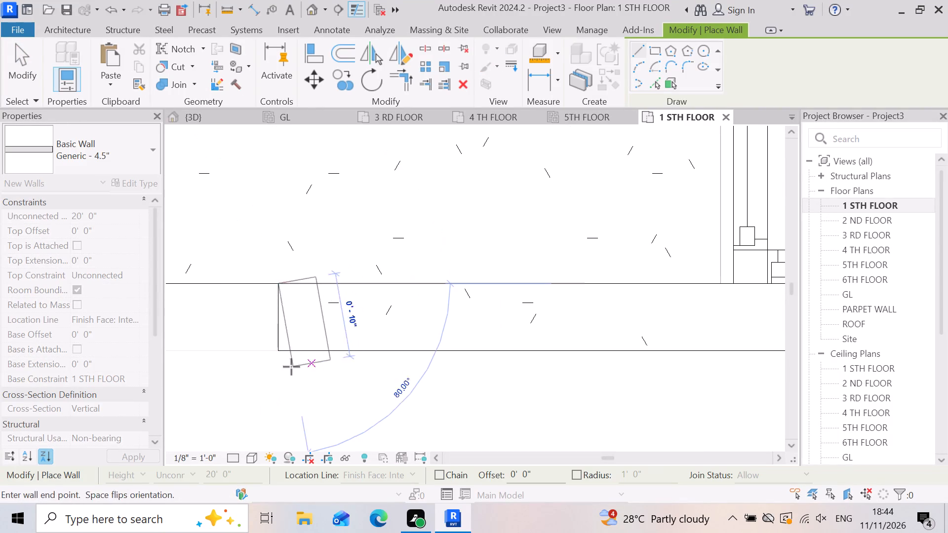
click(280, 349)
click(311, 349)
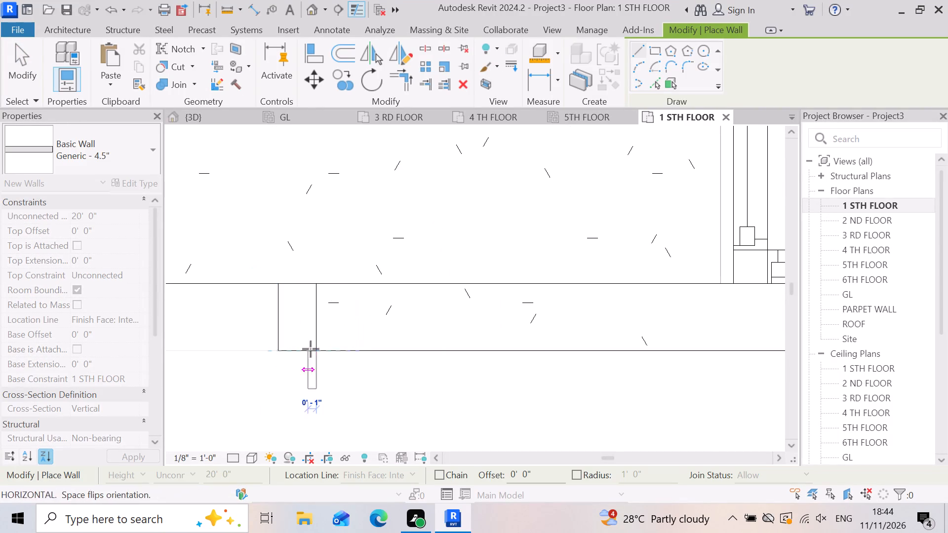
scroll(297, 354, down, 5)
scroll(473, 370, up, 2)
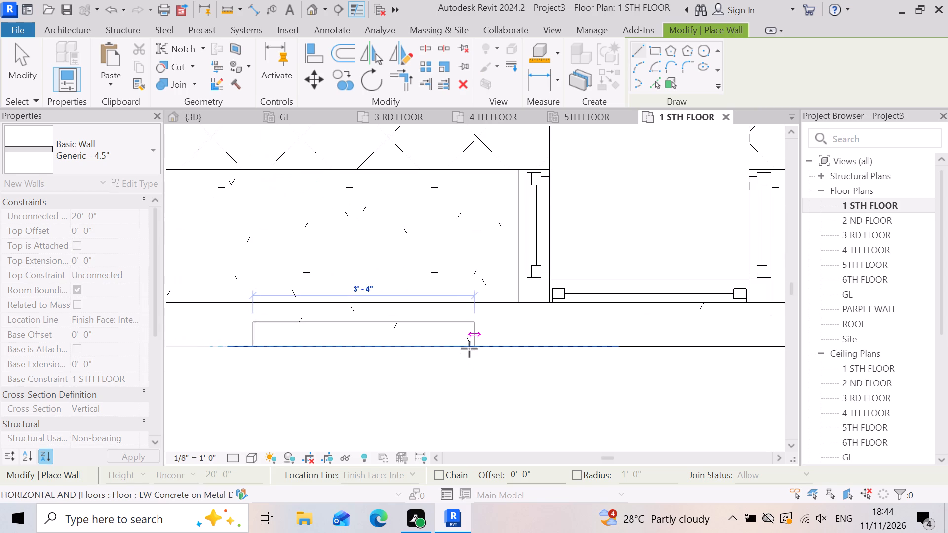
scroll(455, 346, down, 2)
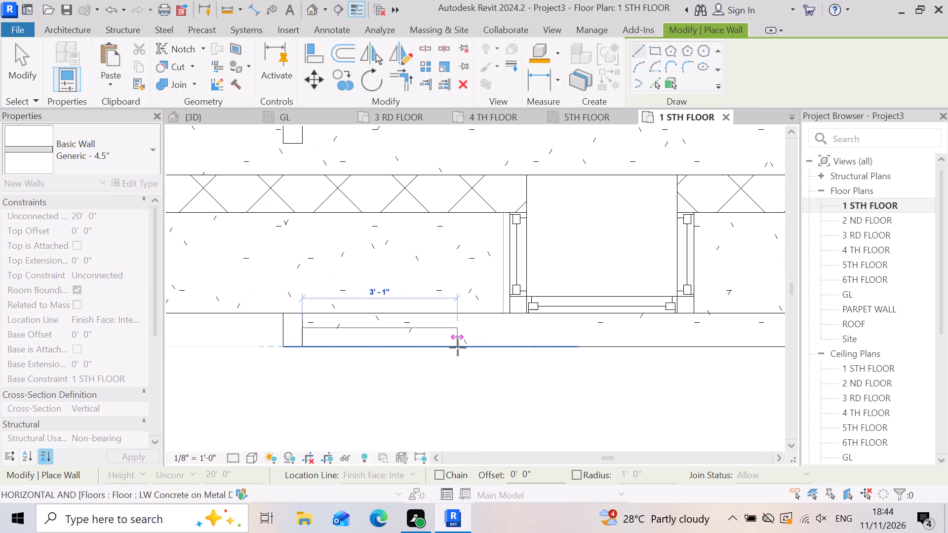
click(490, 348)
scroll(364, 366, down, 5)
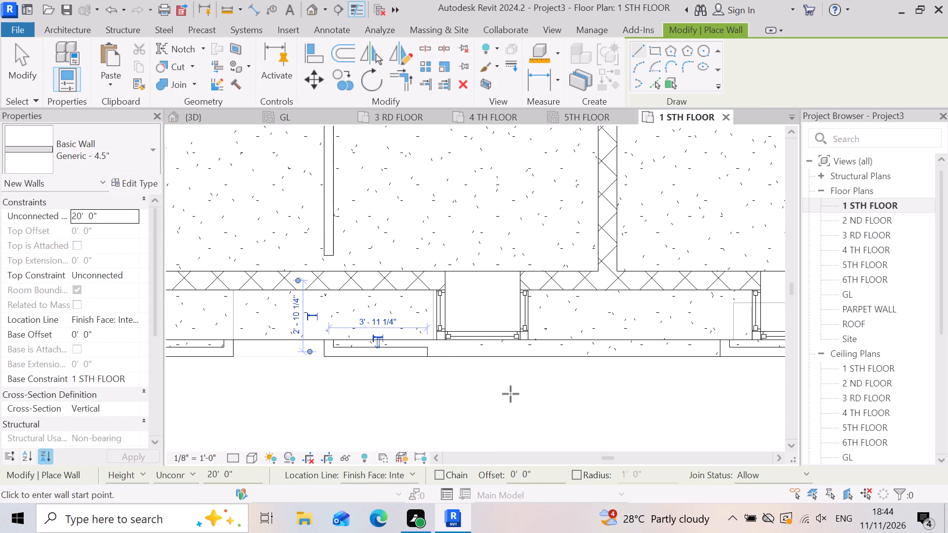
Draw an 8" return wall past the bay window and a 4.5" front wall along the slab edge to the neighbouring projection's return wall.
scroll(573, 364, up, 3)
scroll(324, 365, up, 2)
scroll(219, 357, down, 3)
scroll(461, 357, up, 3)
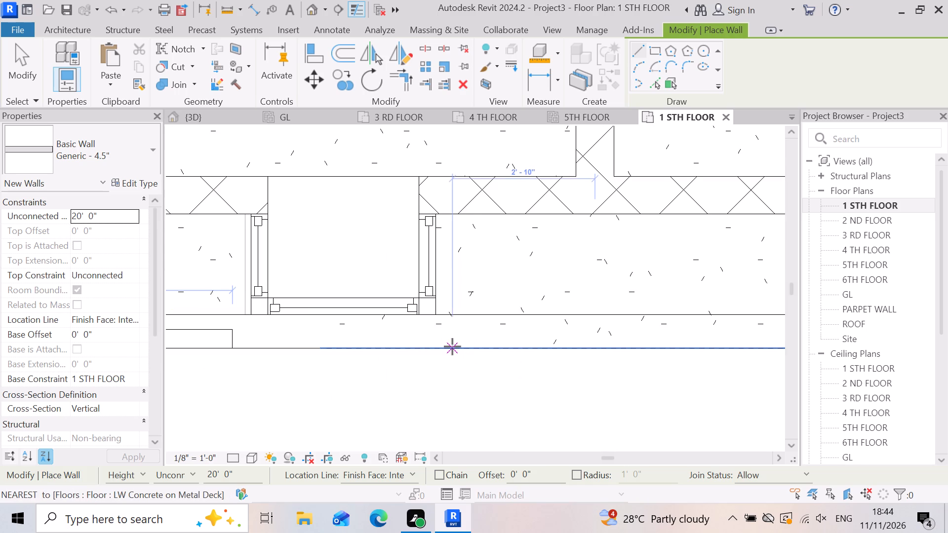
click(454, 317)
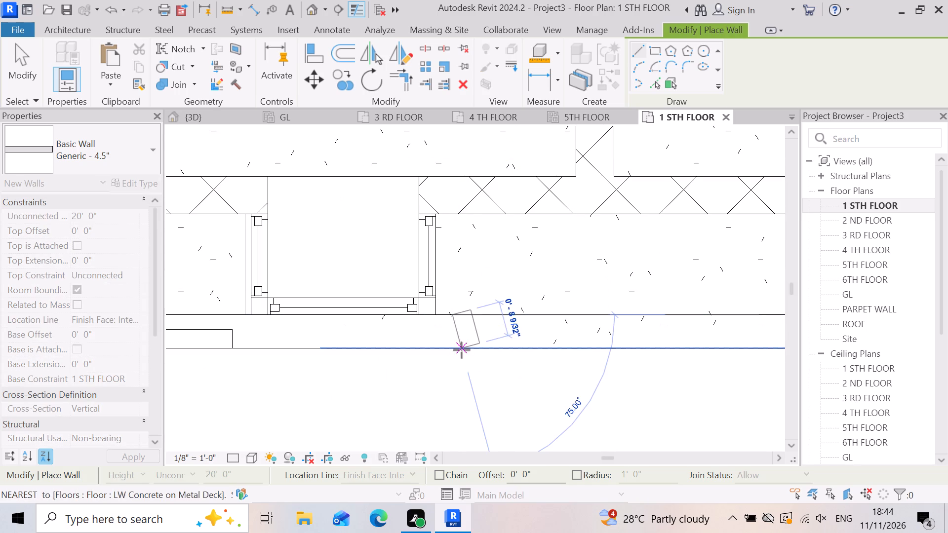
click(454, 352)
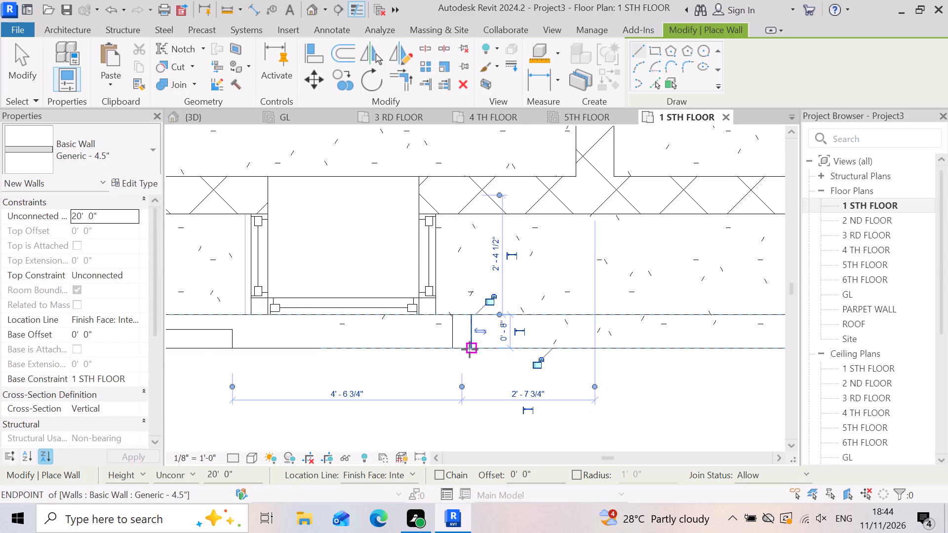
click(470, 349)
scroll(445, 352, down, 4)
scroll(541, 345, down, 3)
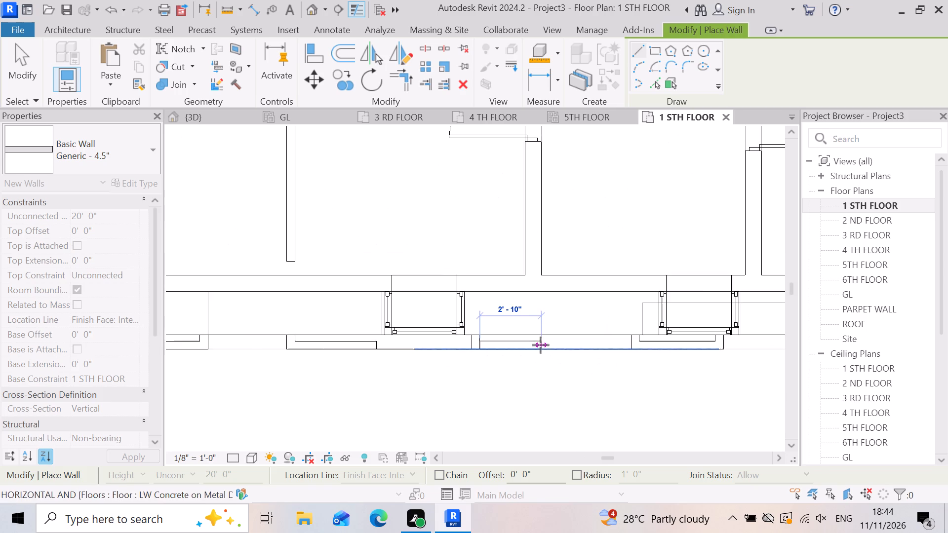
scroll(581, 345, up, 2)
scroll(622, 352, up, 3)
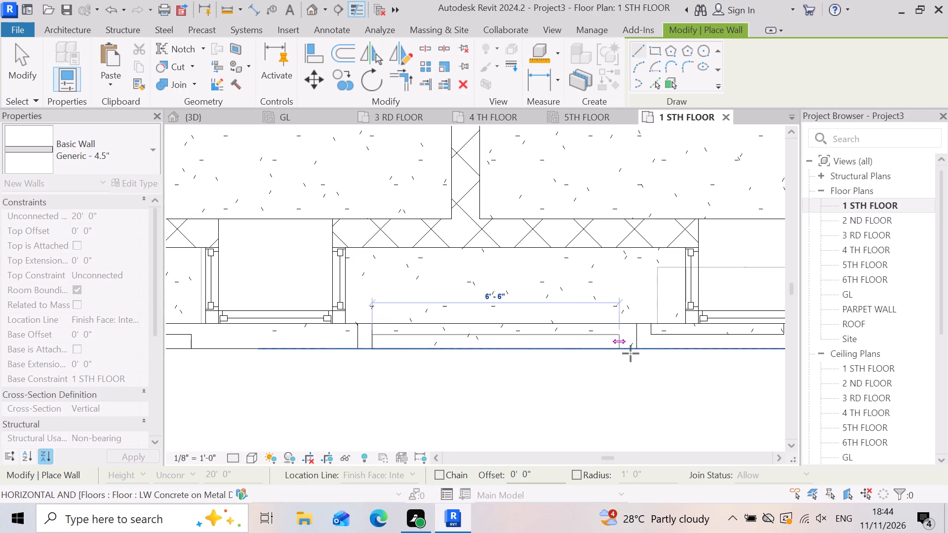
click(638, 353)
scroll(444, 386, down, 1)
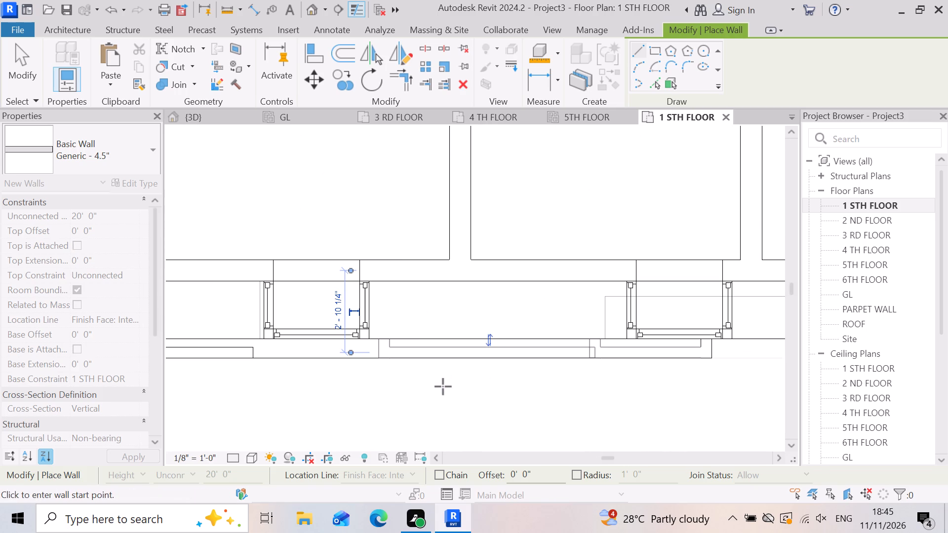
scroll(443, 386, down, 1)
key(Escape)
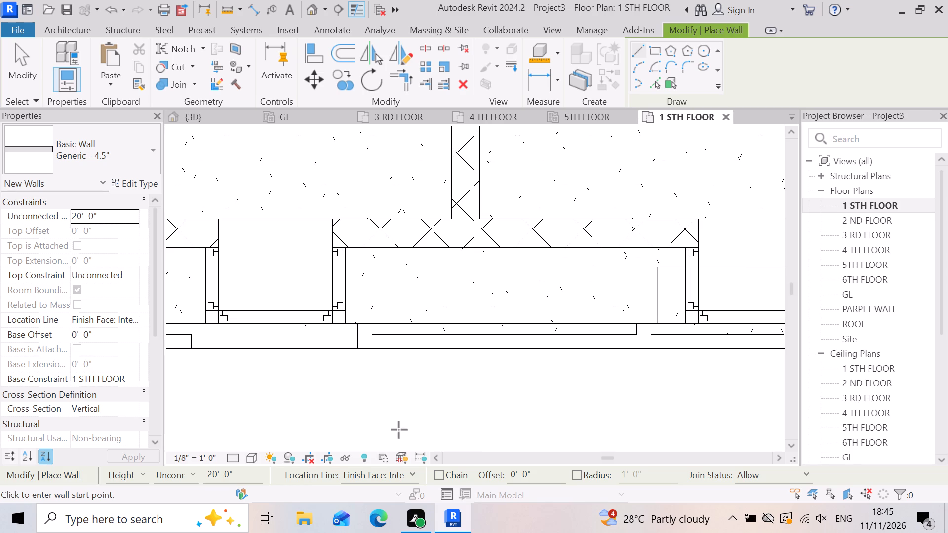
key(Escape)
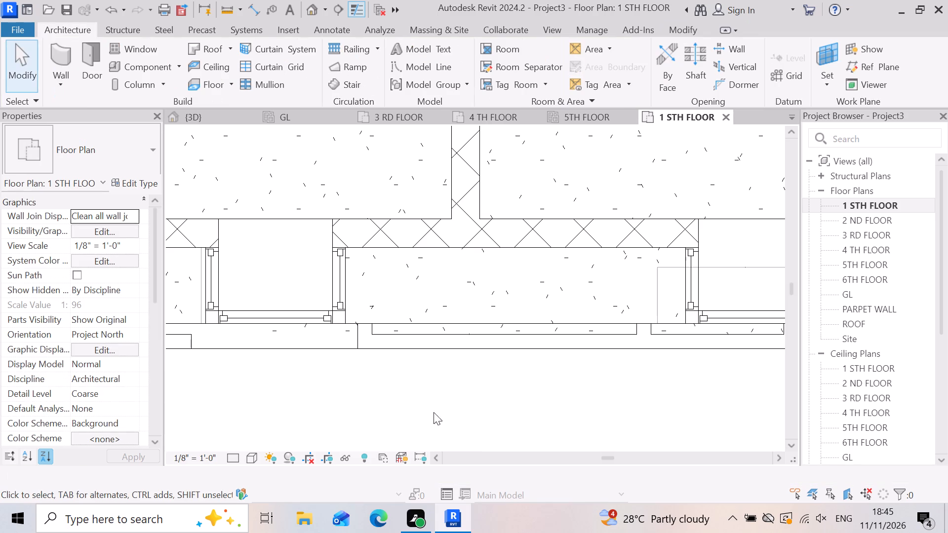
Delete the existing 4.5" front wall that runs along the slab edge in front of the second bay window.
scroll(481, 375, down, 3)
scroll(551, 347, up, 5)
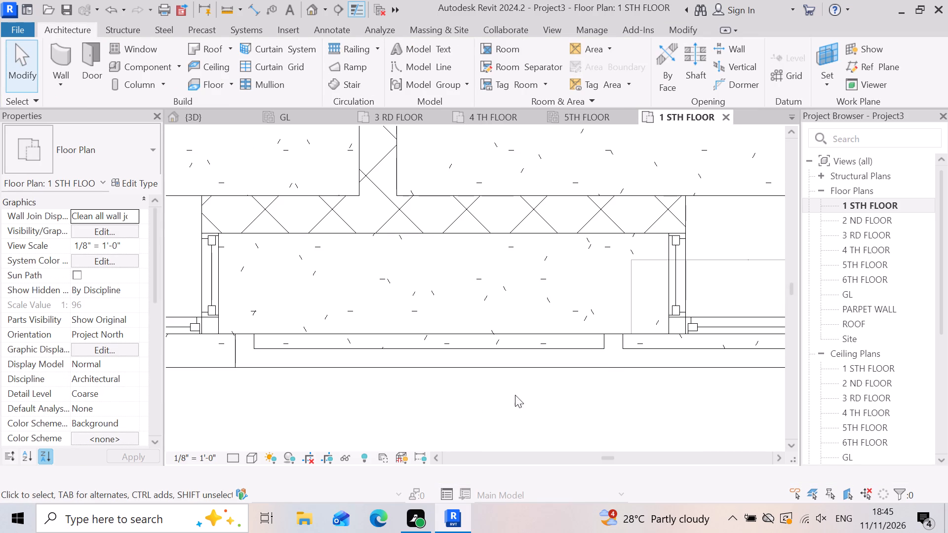
click(640, 362)
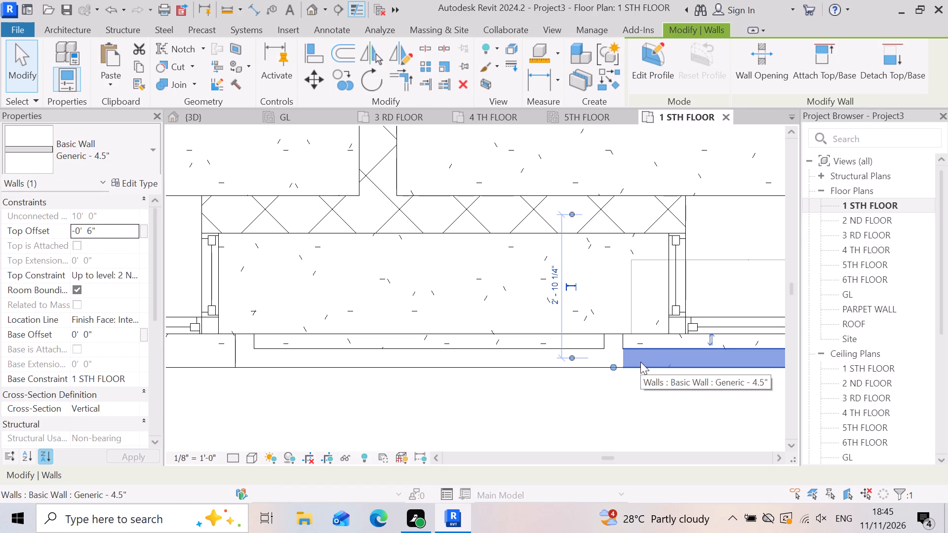
key(Delete)
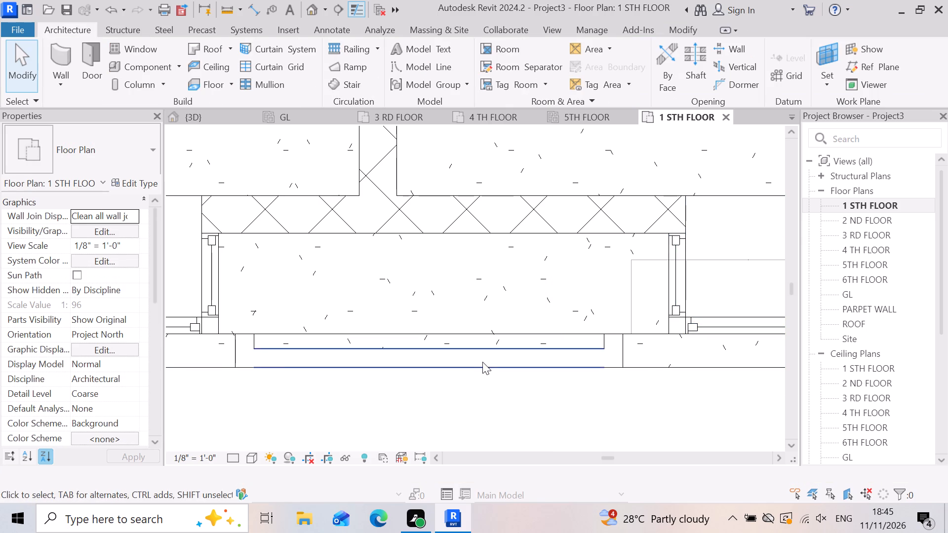
Delete the newly drawn front wall between the two bay windows and the short return walls at both its ends.
scroll(482, 362, down, 2)
click(513, 361)
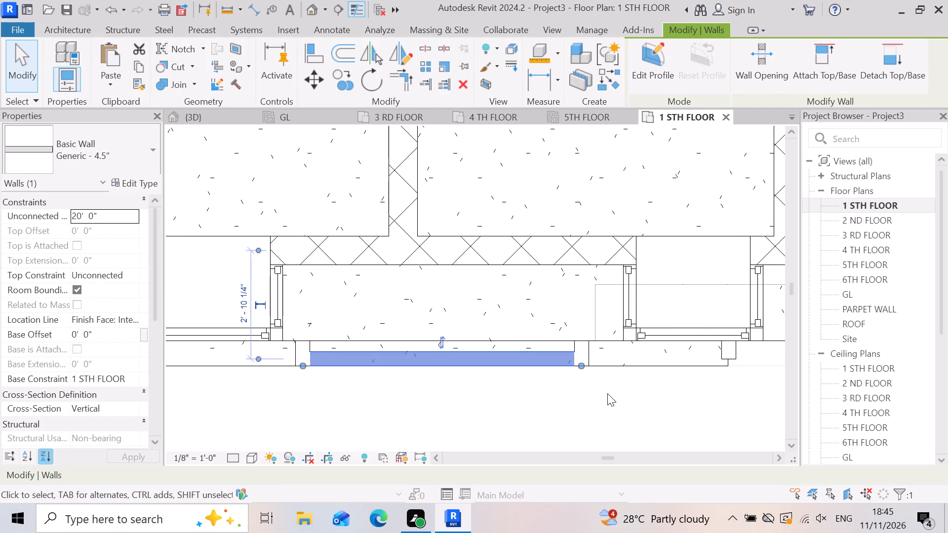
key(Escape)
click(583, 359)
key(Delete)
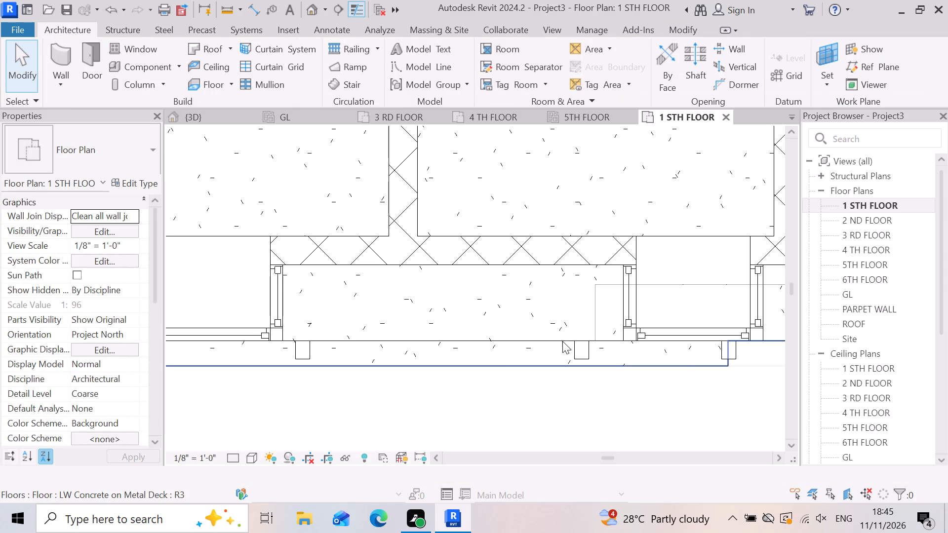
click(573, 358)
key(BackSpace)
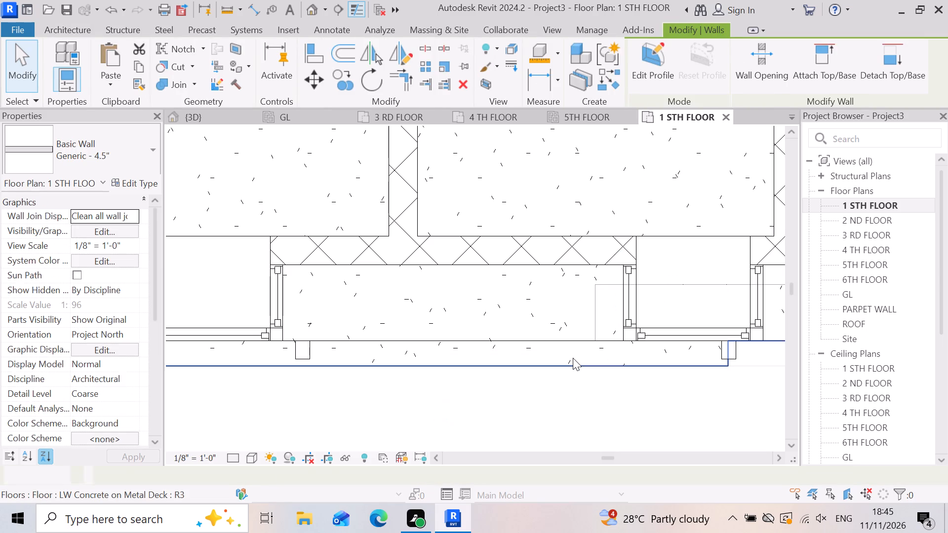
click(300, 357)
scroll(397, 369, down, 9)
scroll(393, 410, up, 3)
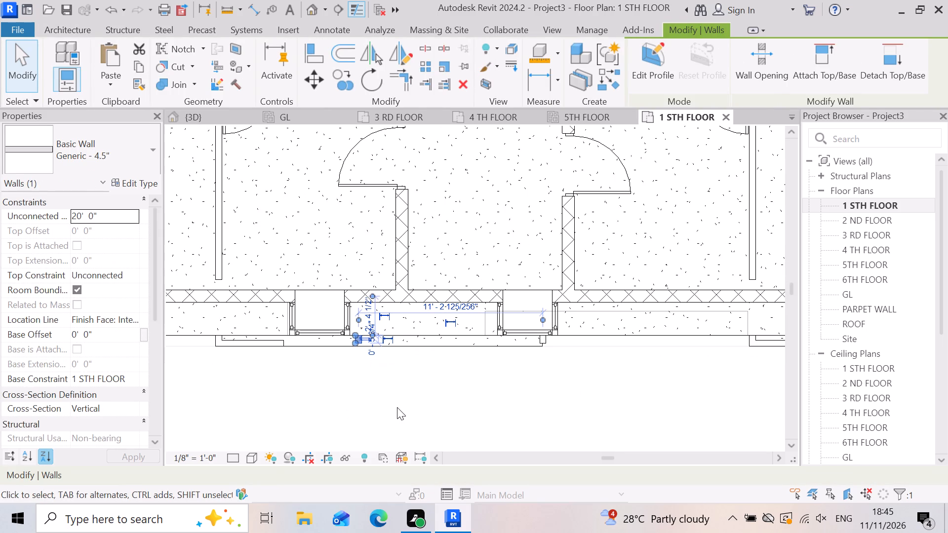
click(397, 407)
key(Escape)
click(356, 342)
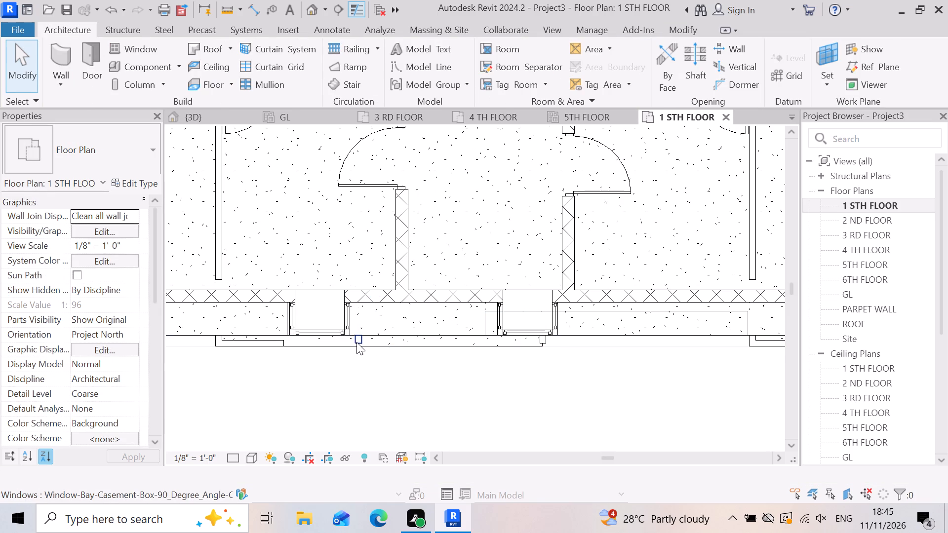
key(Delete)
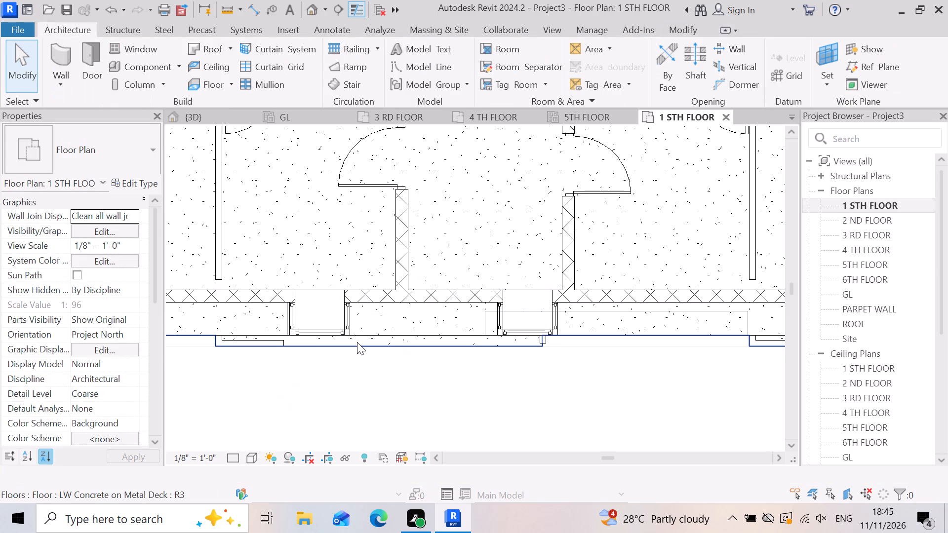
Delete the remaining short return wall at the slab's projecting corner in front of the second bay window.
scroll(448, 358, up, 3)
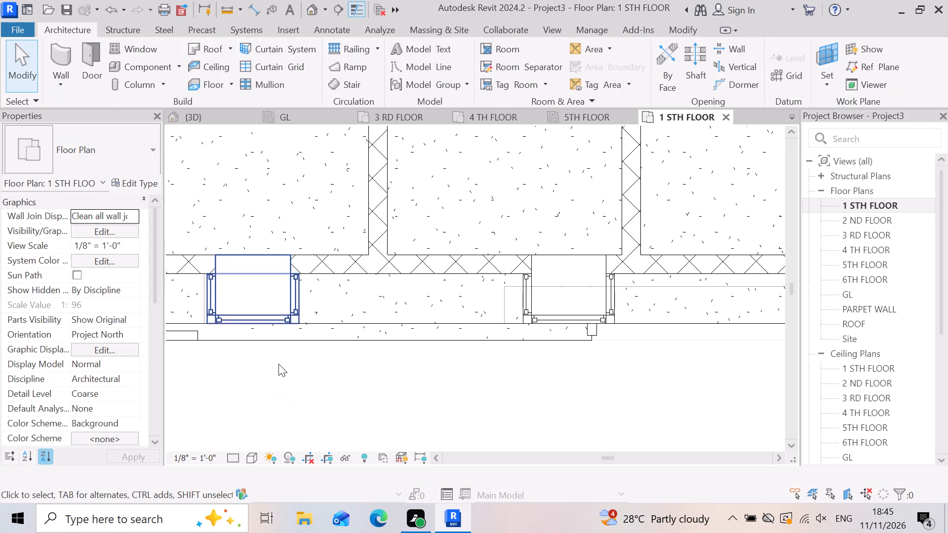
scroll(283, 340, up, 3)
scroll(451, 322, down, 4)
scroll(412, 343, up, 3)
scroll(474, 325, down, 3)
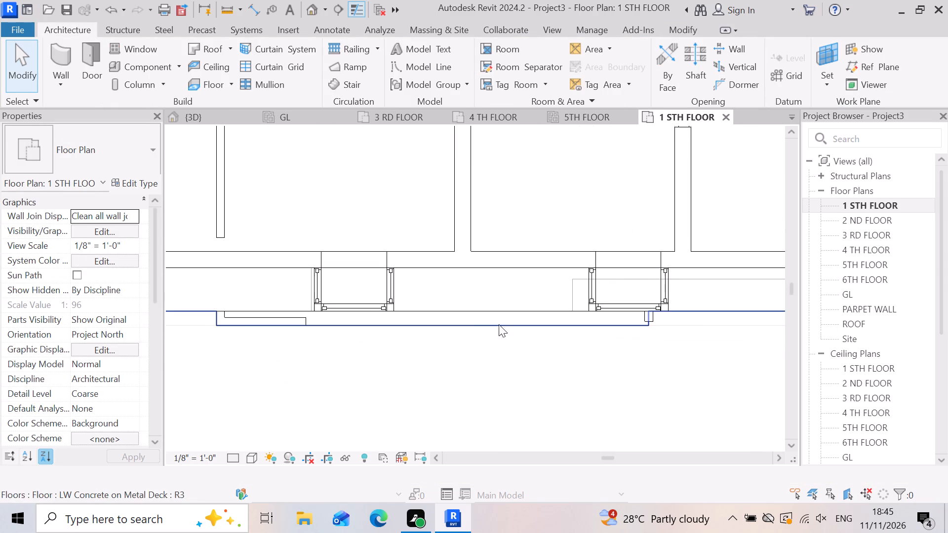
scroll(532, 333, up, 2)
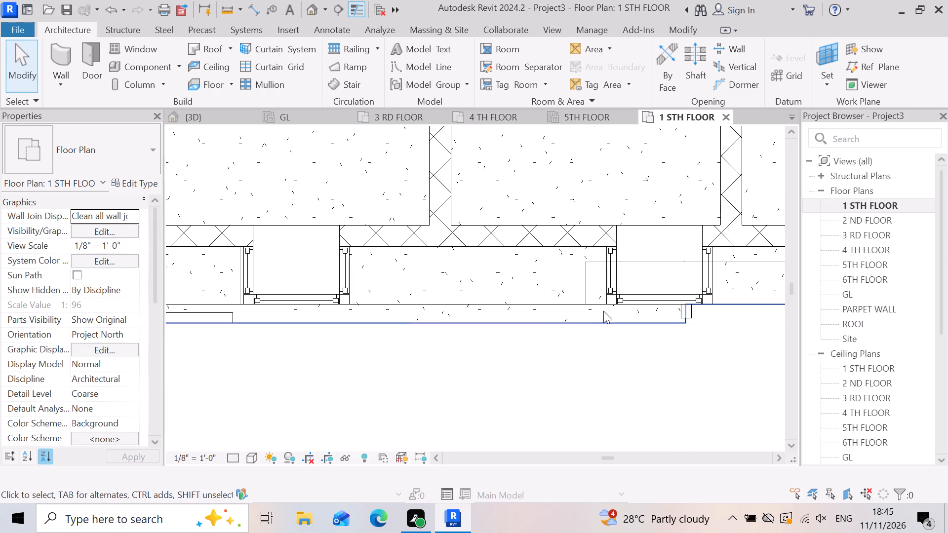
click(618, 309)
scroll(723, 313, up, 3)
click(536, 363)
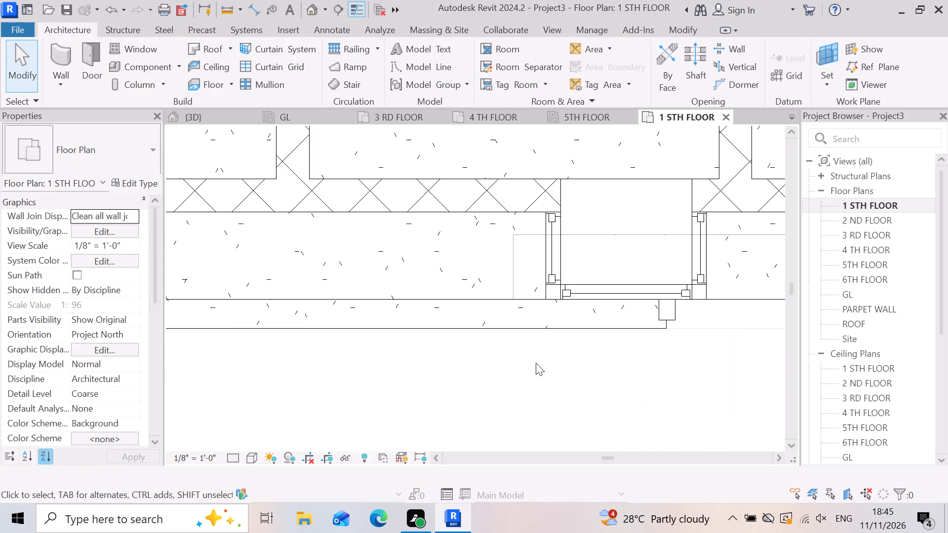
key(Escape)
click(673, 312)
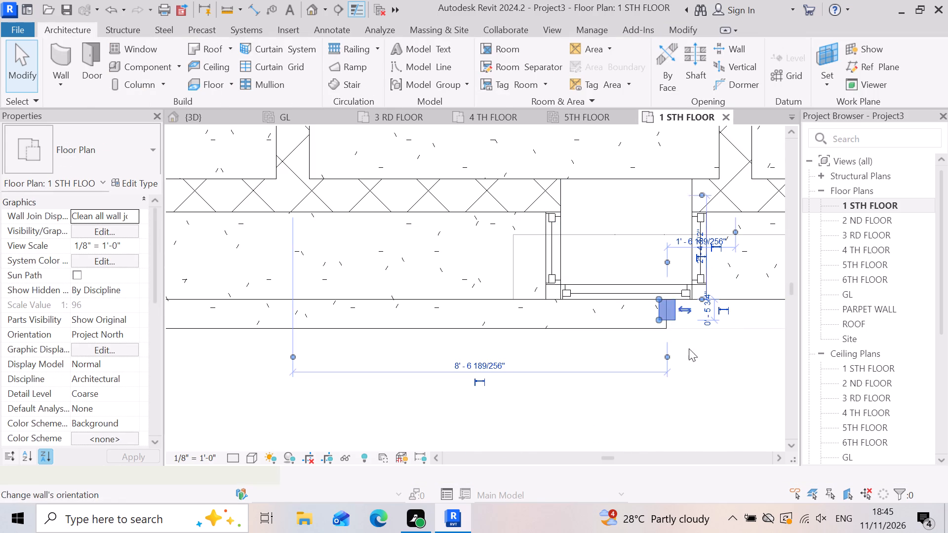
key(Delete)
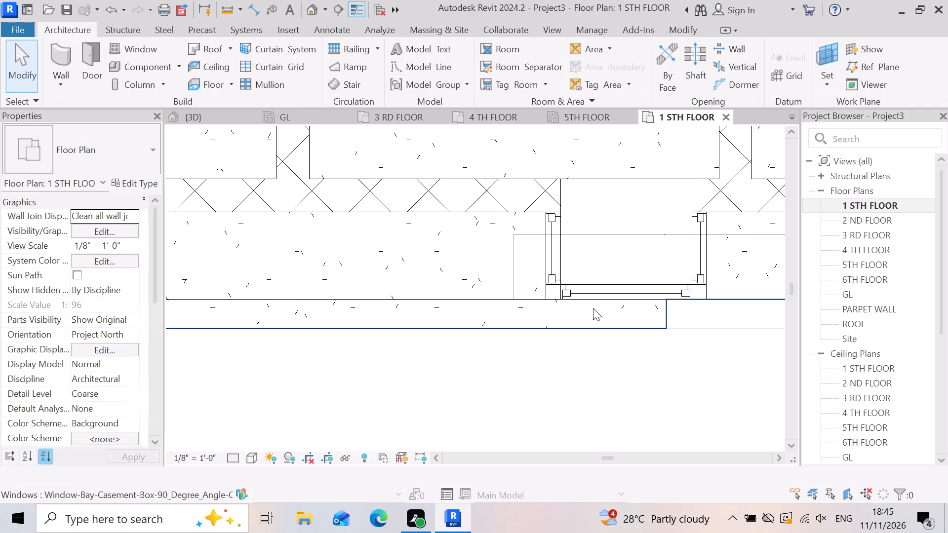
Open the boundary sketch of the LW Concrete on Metal Deck floor for editing.
click(511, 328)
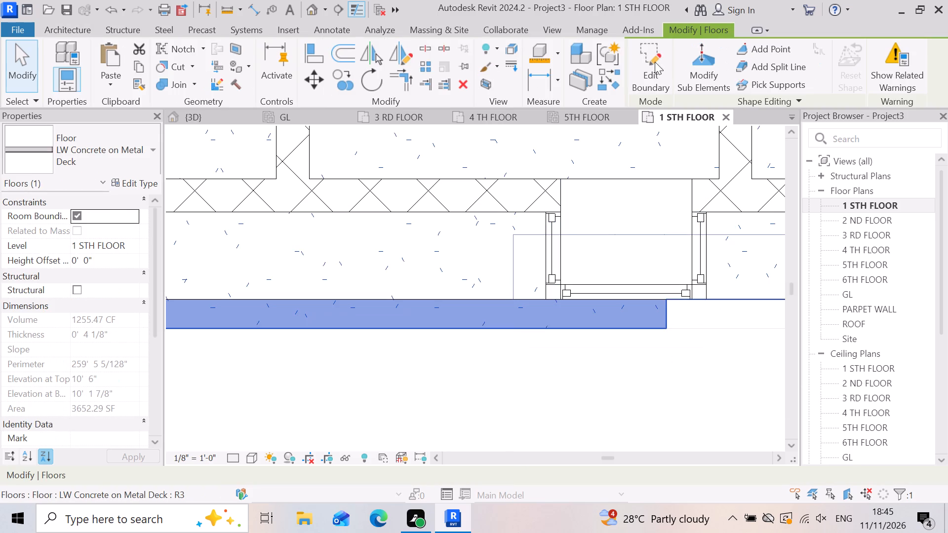
click(649, 49)
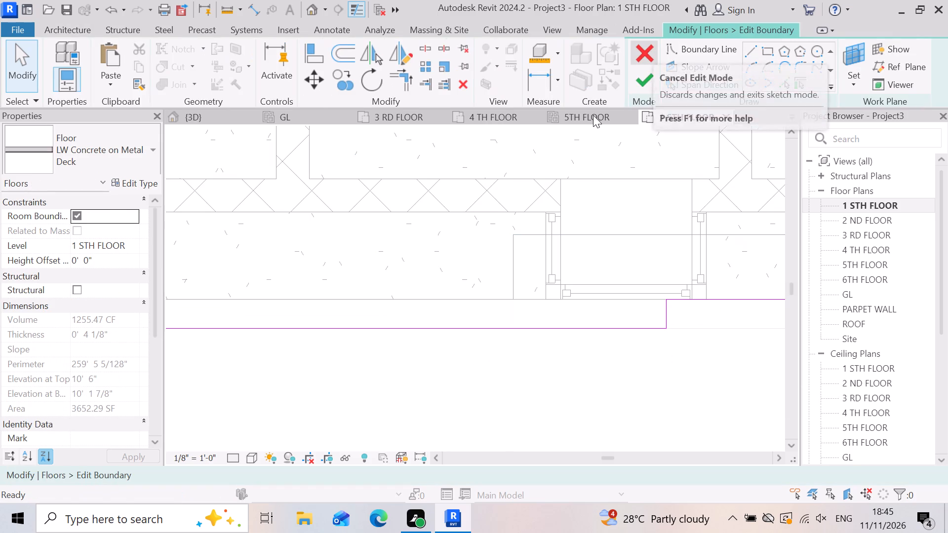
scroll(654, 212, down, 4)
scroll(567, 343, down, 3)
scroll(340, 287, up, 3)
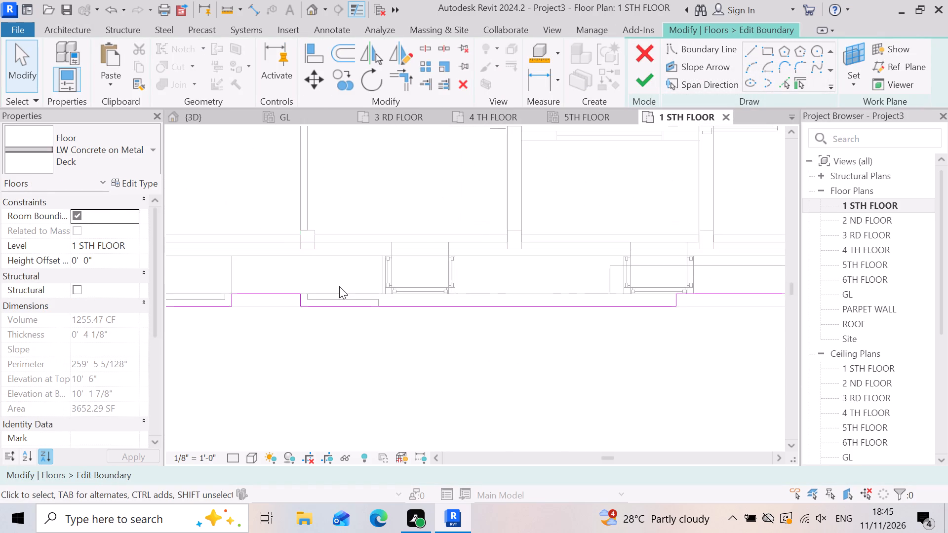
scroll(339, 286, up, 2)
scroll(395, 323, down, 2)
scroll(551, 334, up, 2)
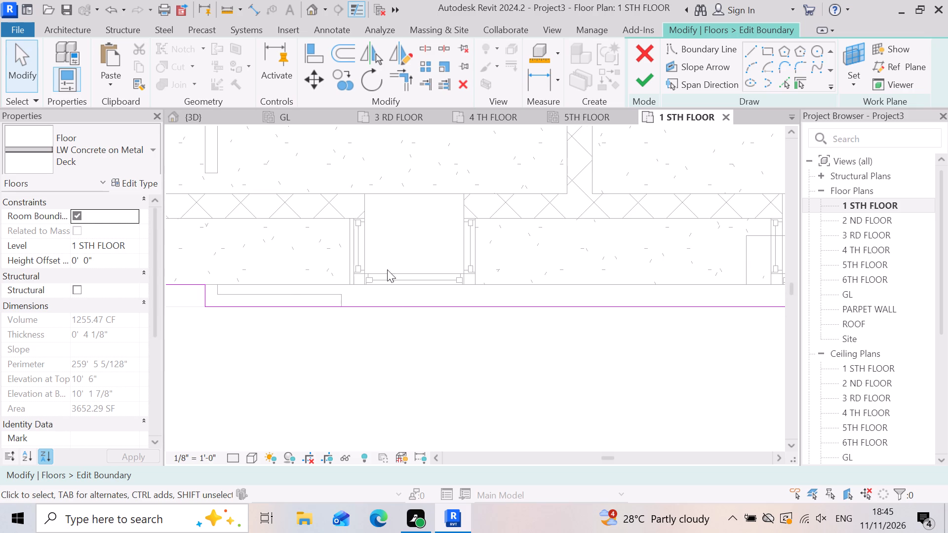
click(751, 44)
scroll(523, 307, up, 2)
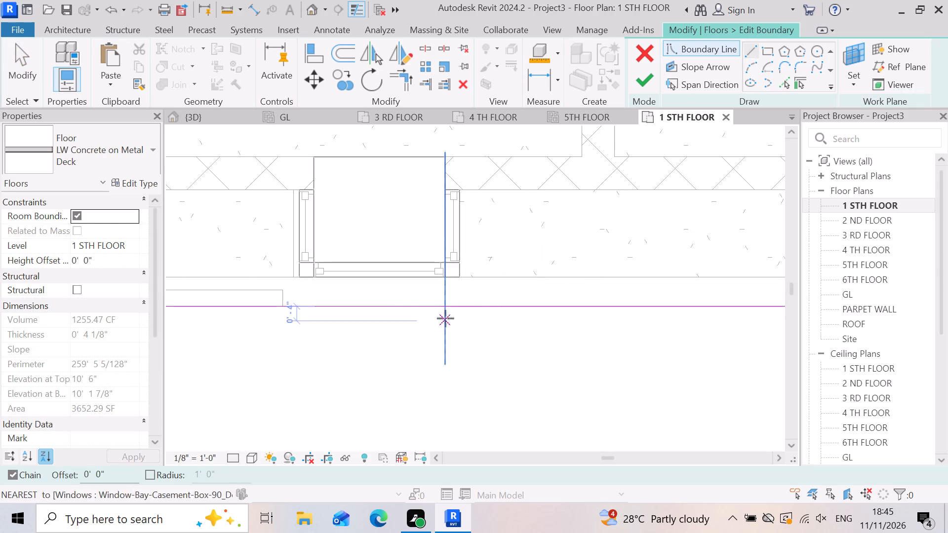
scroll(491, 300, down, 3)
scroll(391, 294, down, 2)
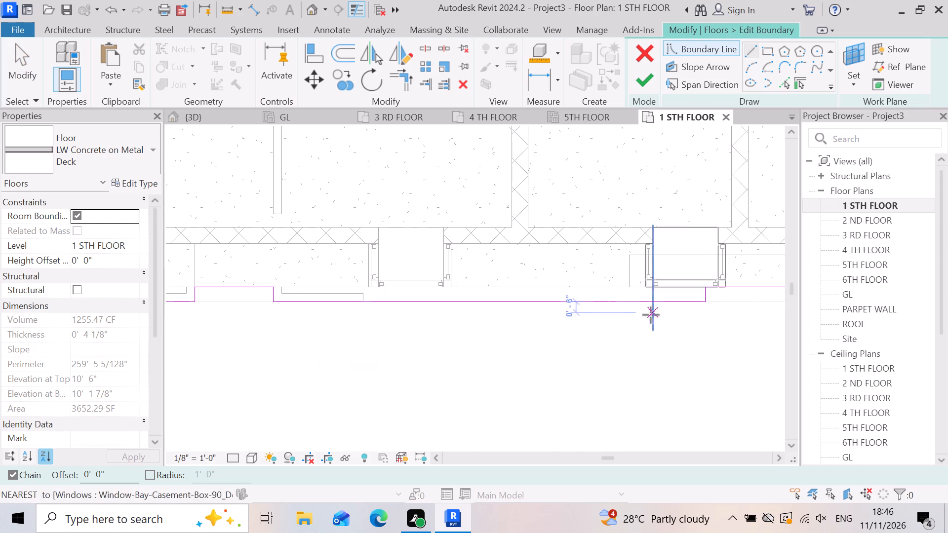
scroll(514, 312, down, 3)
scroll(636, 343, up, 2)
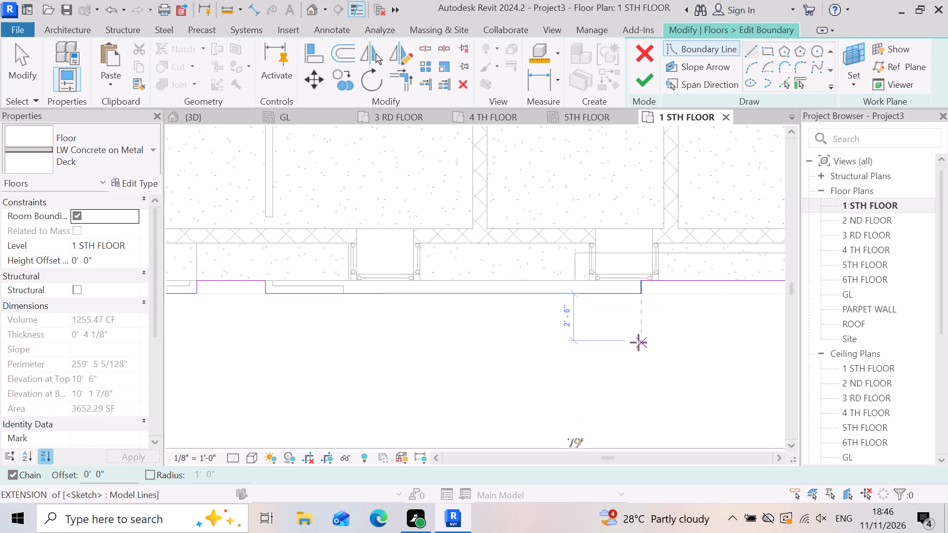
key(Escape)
Delete the short 8" boundary line that forms the slab's step in front of the second bay window.
scroll(637, 293, up, 4)
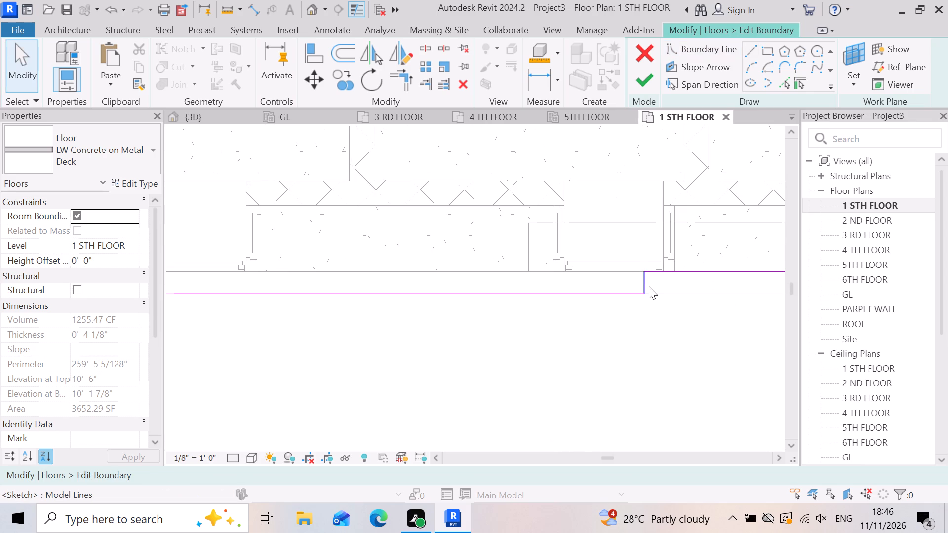
click(645, 287)
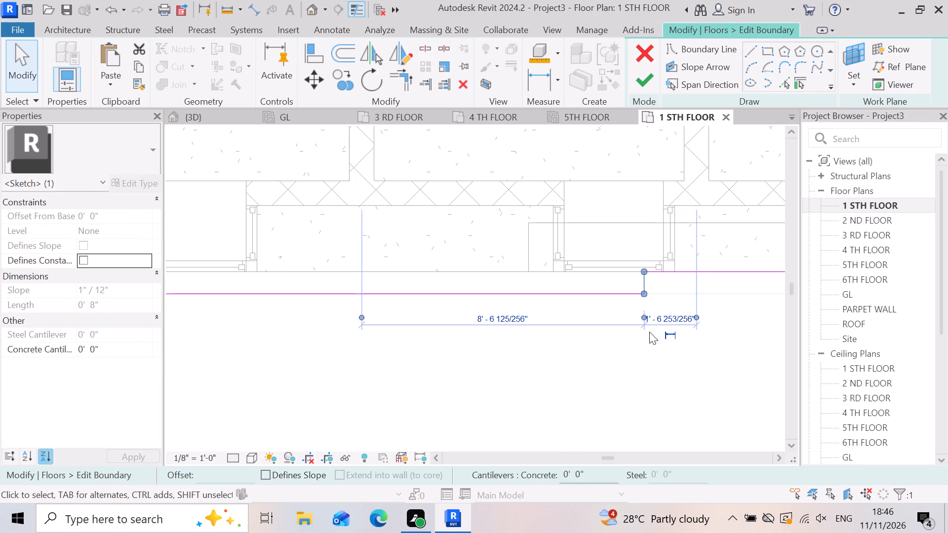
key(Escape)
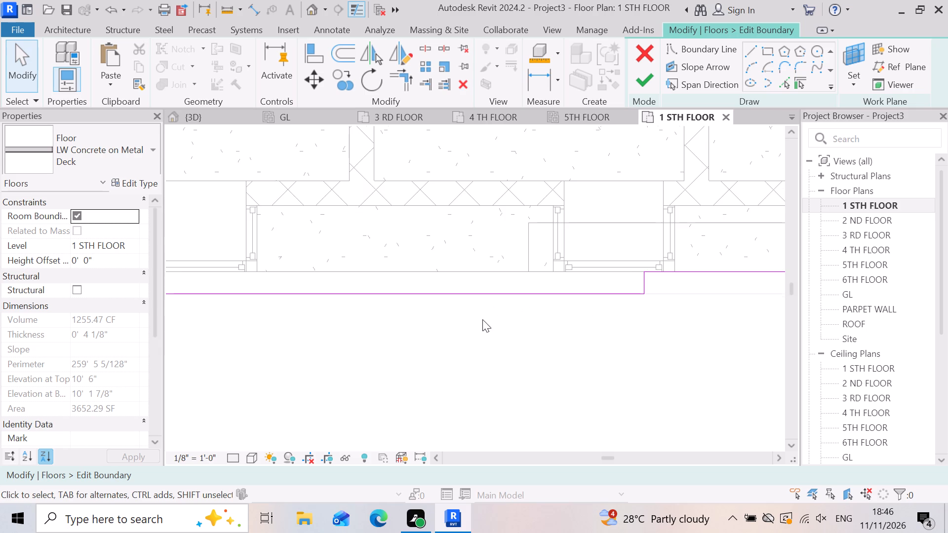
scroll(483, 319, down, 6)
scroll(303, 340, up, 2)
scroll(515, 318, down, 2)
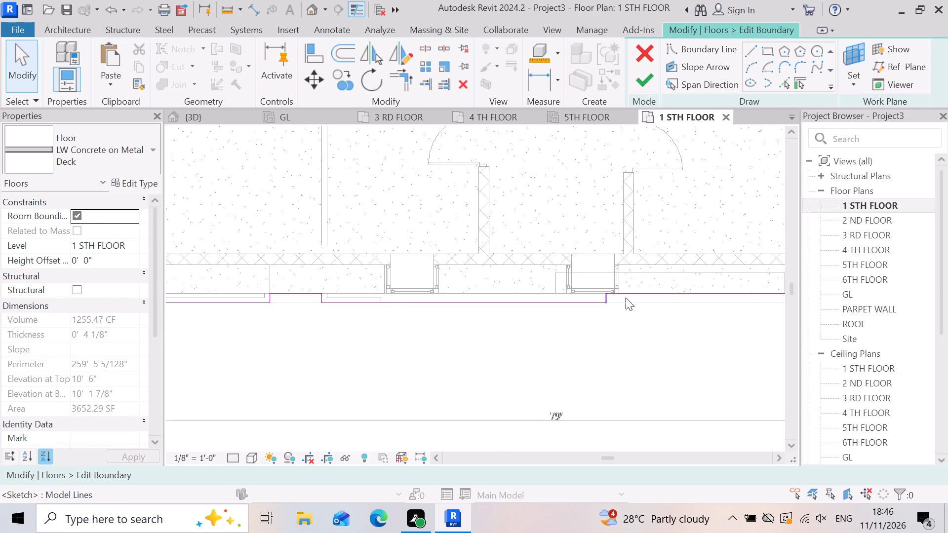
scroll(642, 294, up, 2)
scroll(562, 318, up, 3)
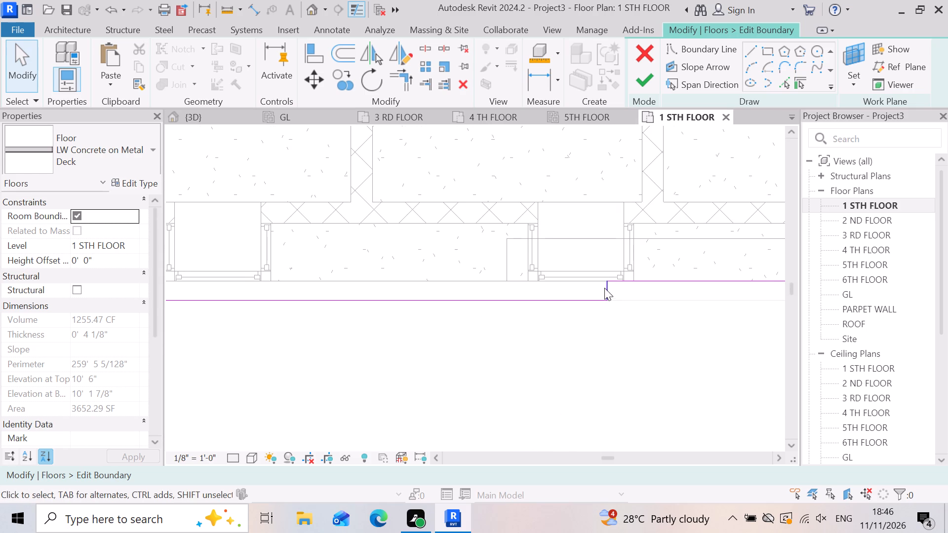
click(604, 288)
key(Delete)
Shorten the slab's outer front boundary line to about 7' 4" so it ends between the two bay windows.
click(550, 296)
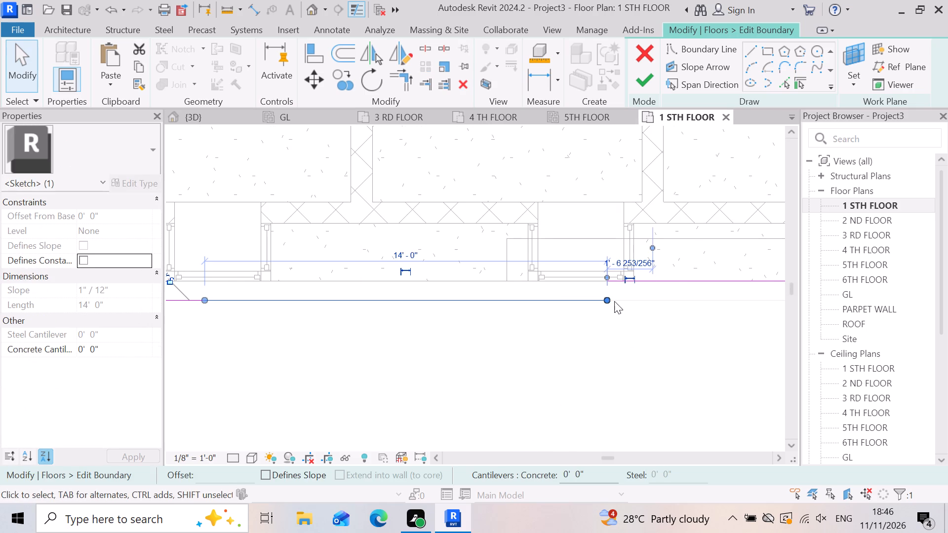
drag(607, 302, 553, 304)
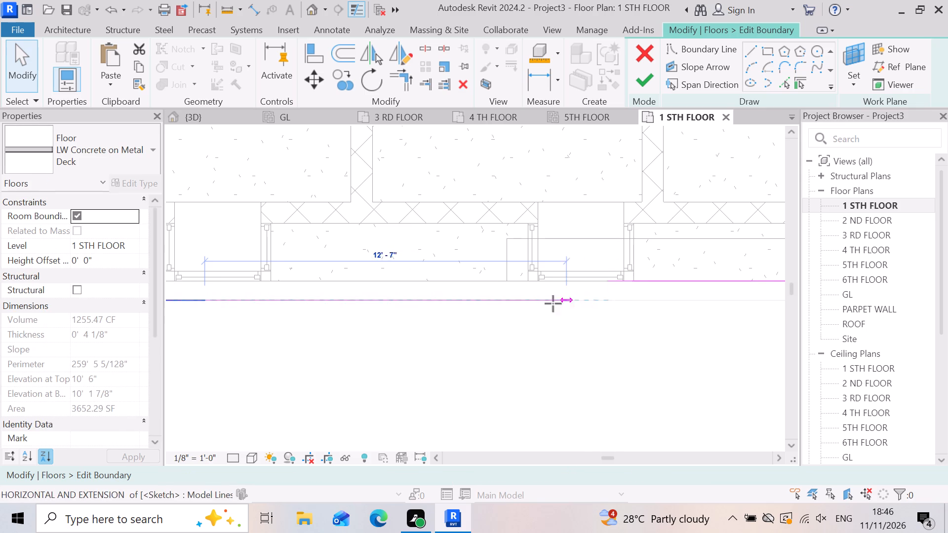
drag(553, 304, 416, 305)
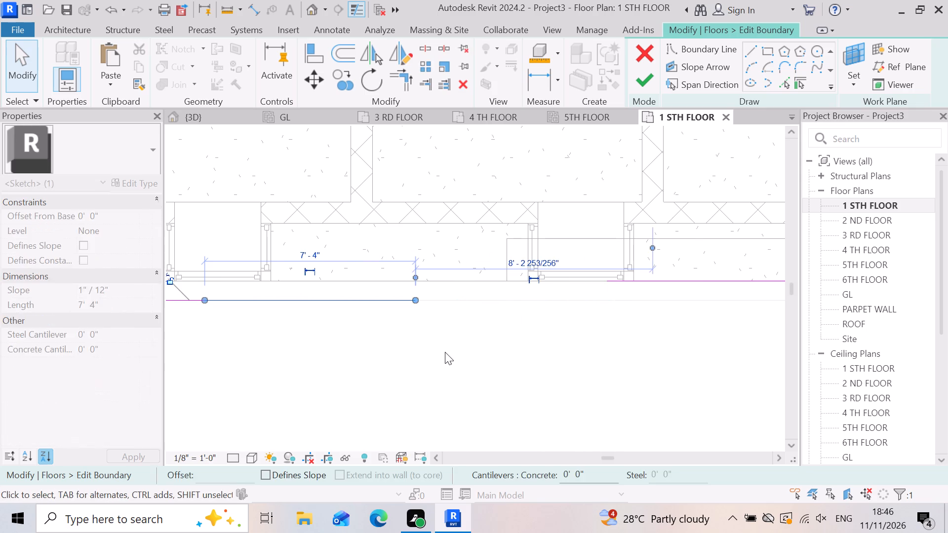
click(445, 352)
Draw boundary lines from the shortened end back to the inner slab edge and about 6' 8" along it to the existing line at the bay window.
scroll(367, 300, up, 4)
scroll(368, 297, down, 8)
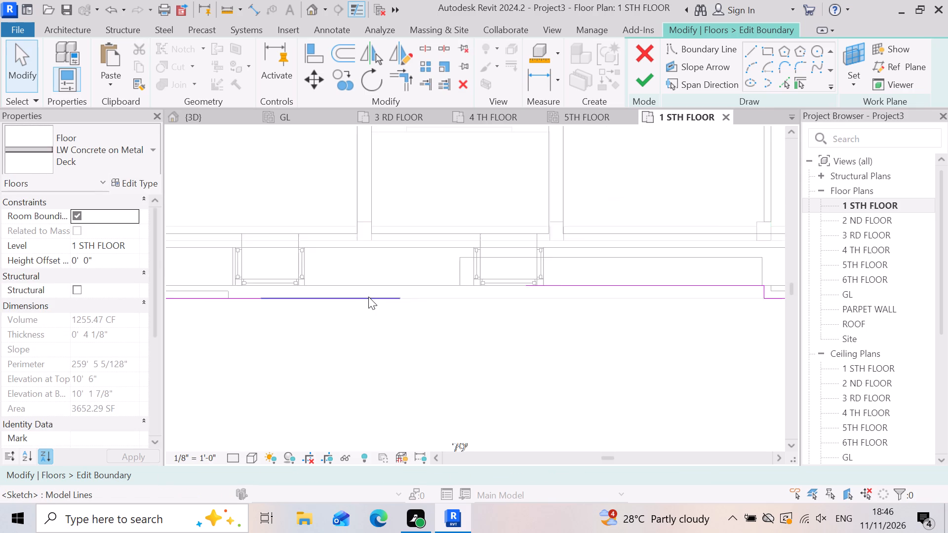
scroll(373, 300, up, 3)
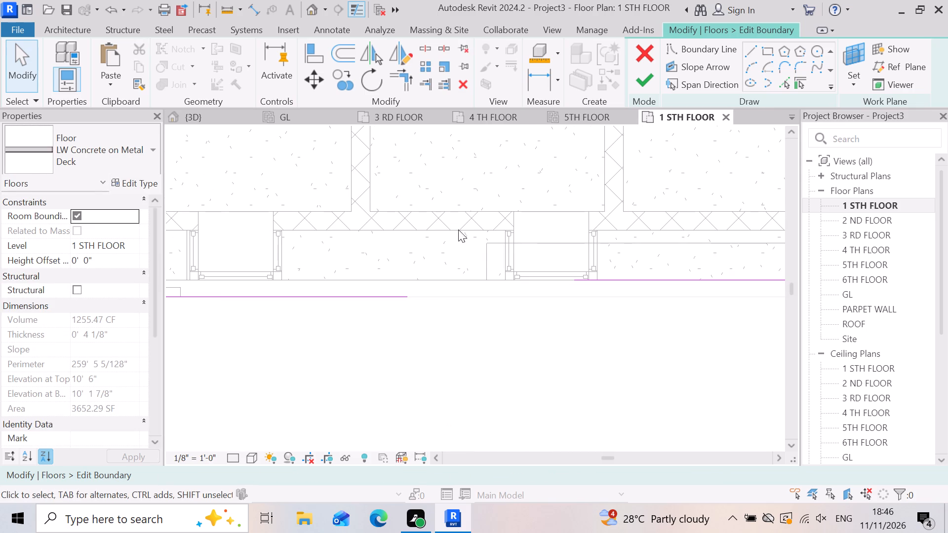
click(749, 55)
scroll(423, 316, up, 6)
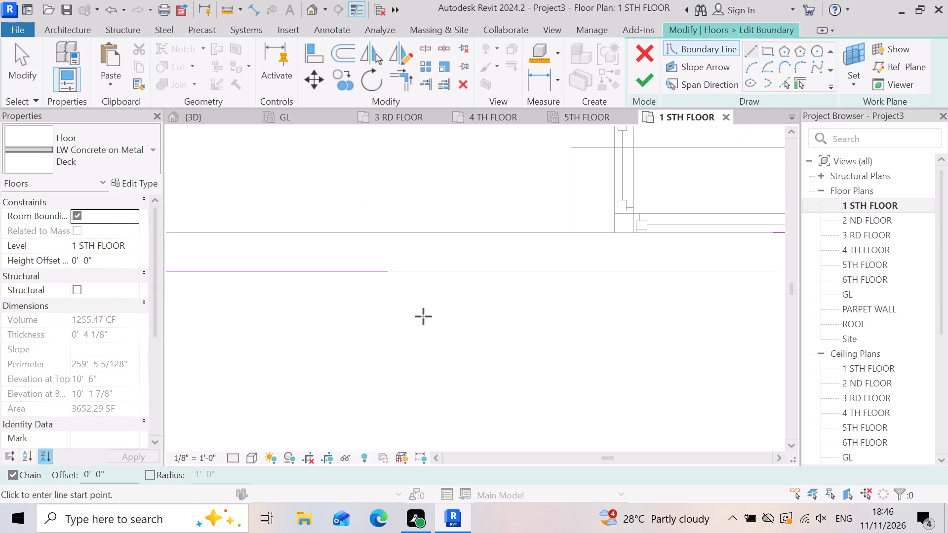
click(388, 273)
scroll(397, 302, down, 2)
scroll(394, 262, up, 2)
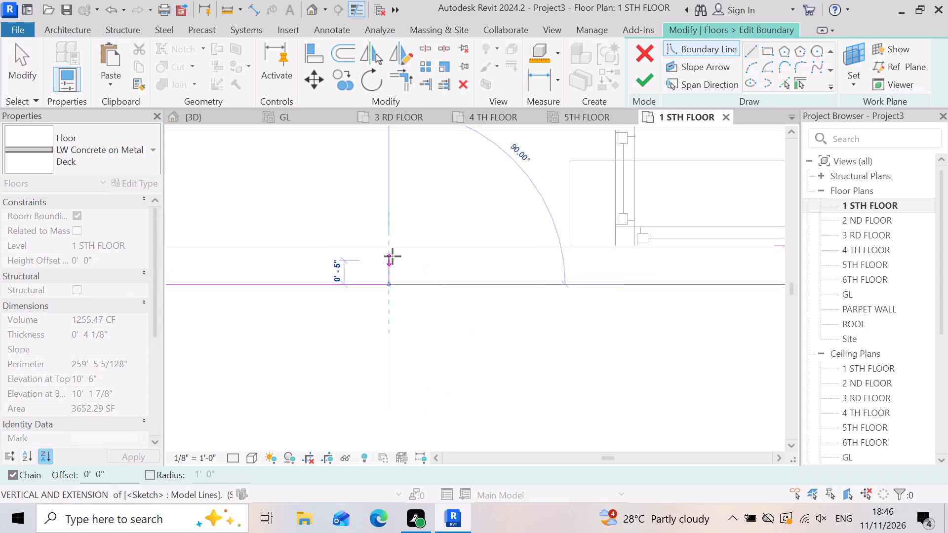
scroll(393, 256, up, 5)
click(390, 238)
scroll(379, 242, down, 4)
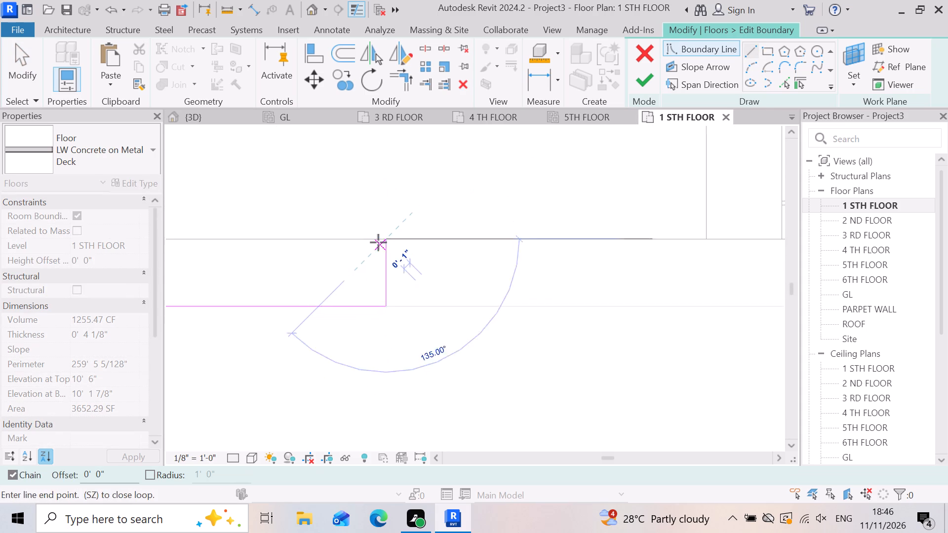
scroll(361, 249, down, 3)
scroll(484, 250, down, 3)
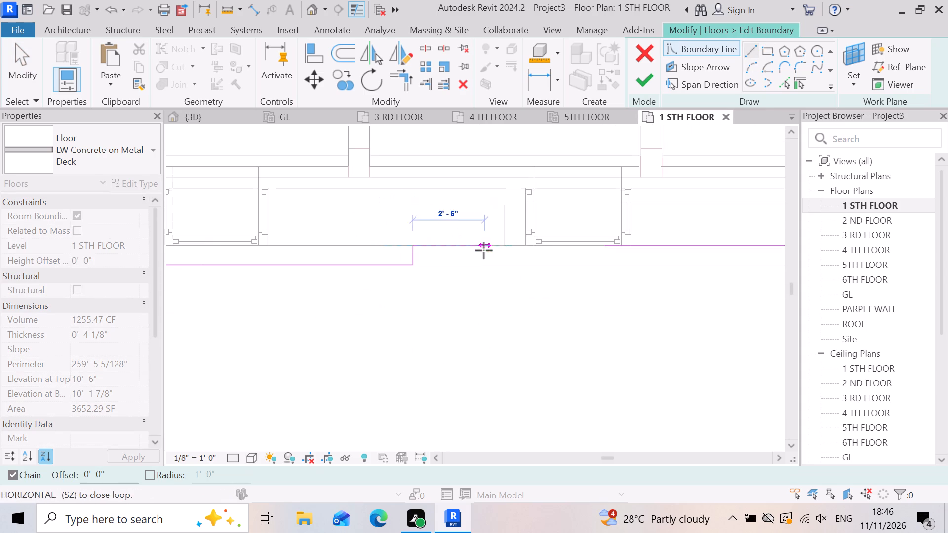
scroll(632, 249, up, 3)
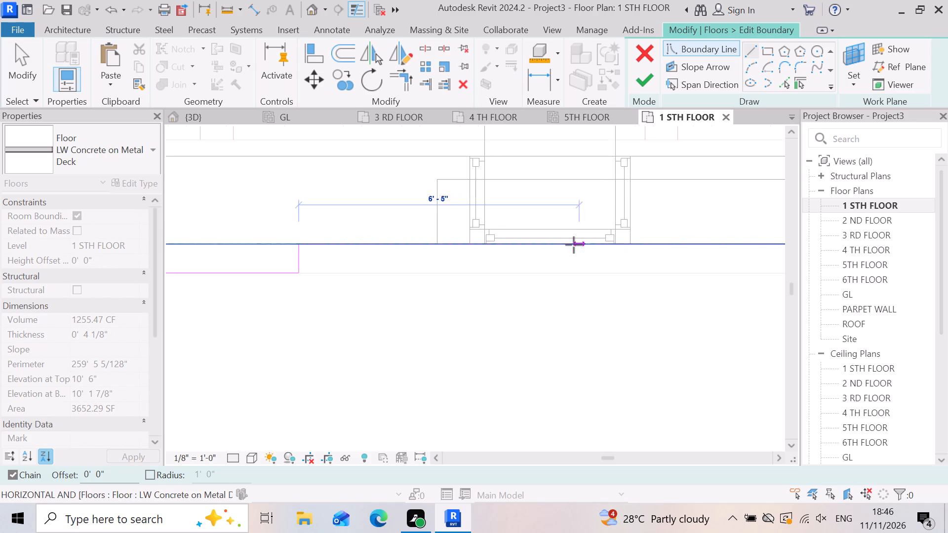
scroll(588, 245, up, 4)
click(590, 242)
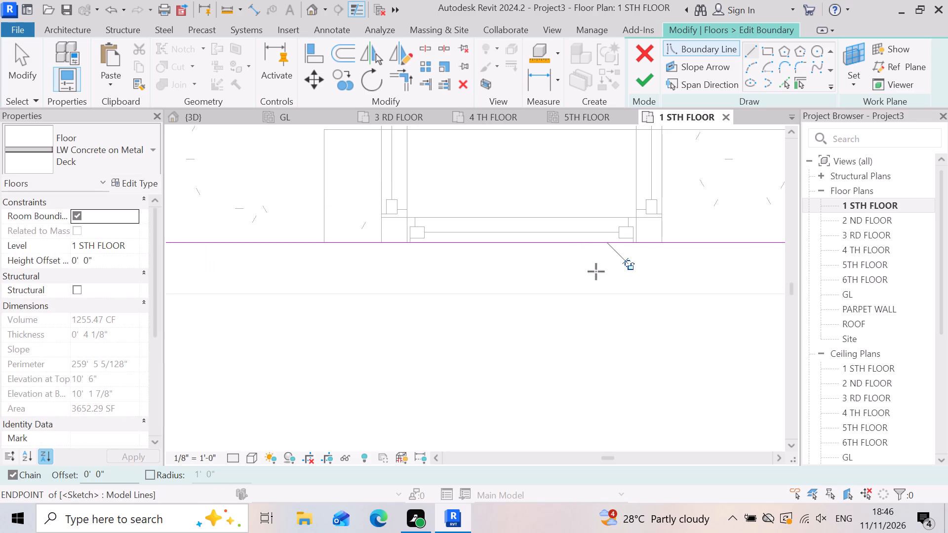
key(Escape)
Examine the redrawn front boundary of the slab between the two bay windows.
scroll(588, 277, down, 3)
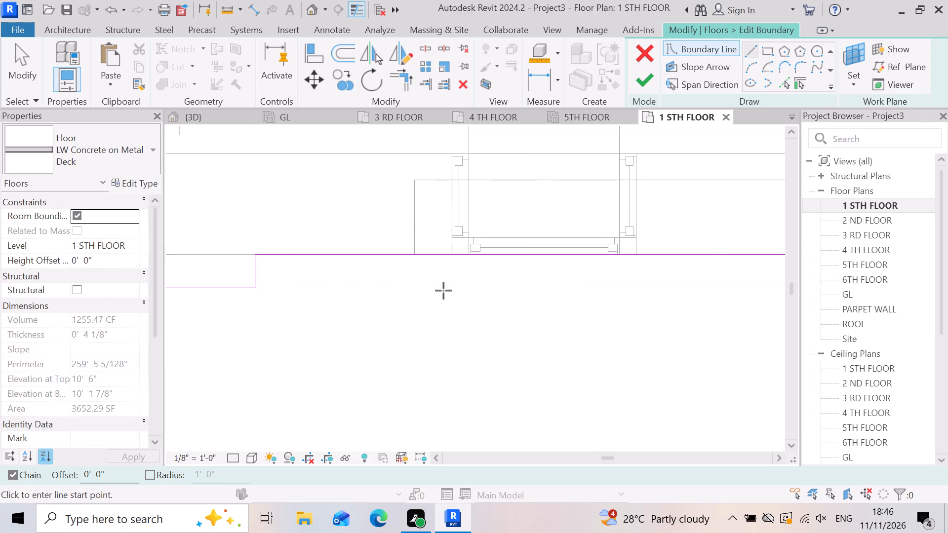
scroll(534, 308, down, 8)
scroll(423, 304, up, 2)
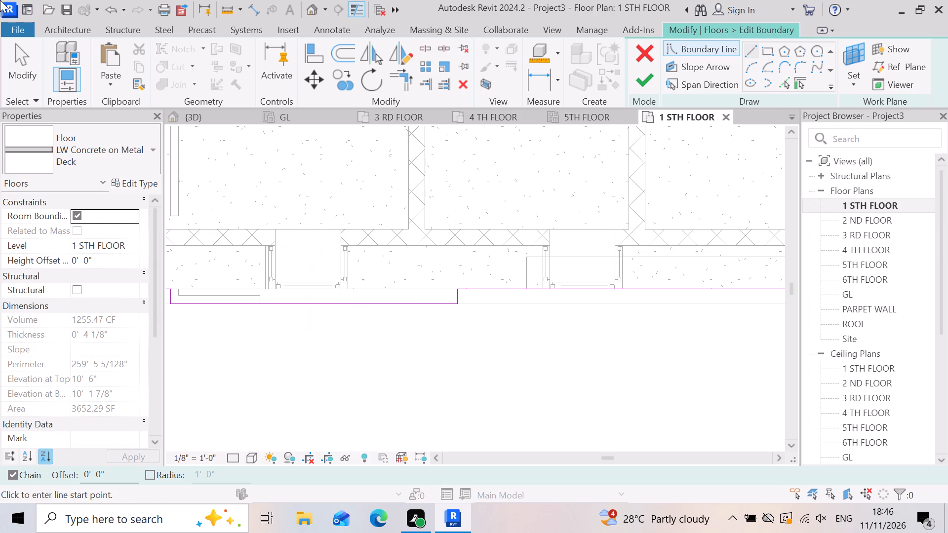
scroll(529, 345, down, 4)
scroll(544, 342, up, 6)
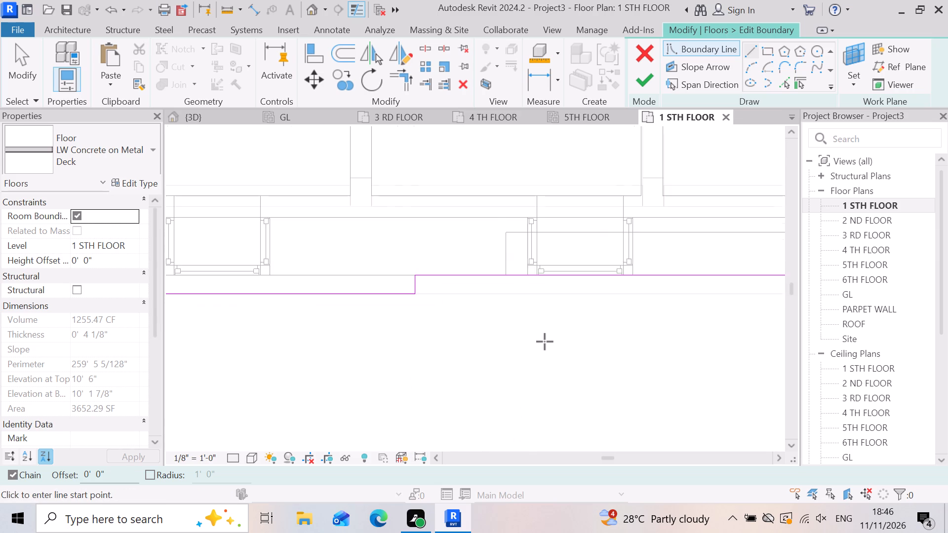
scroll(545, 342, up, 3)
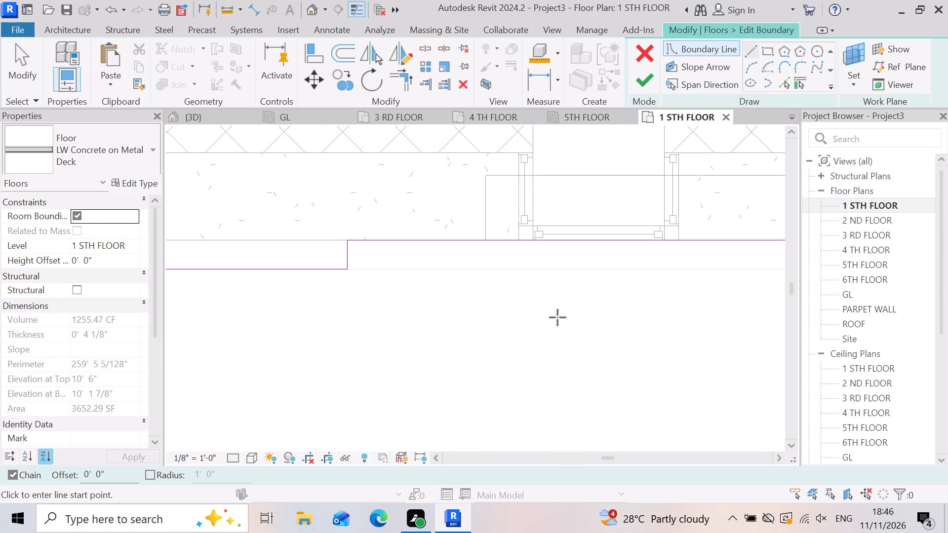
key(z)
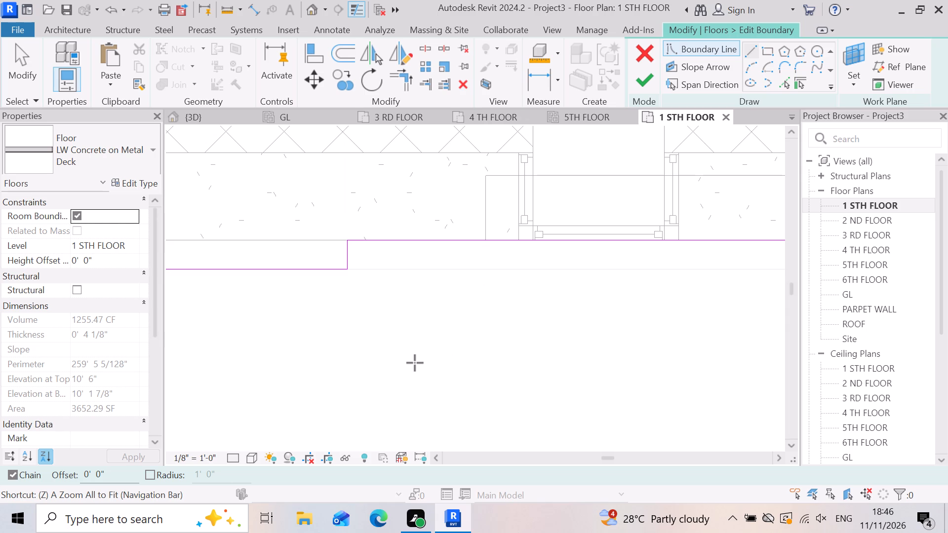
key(Escape)
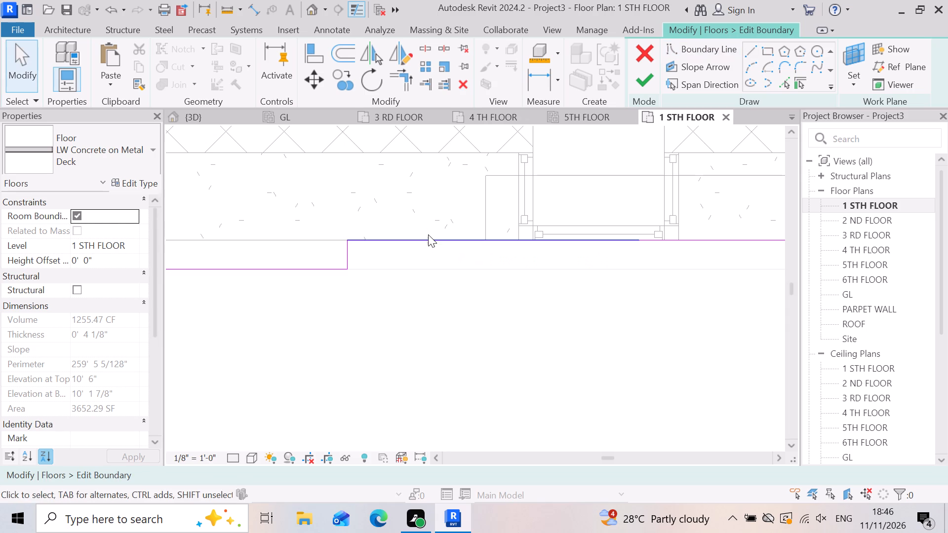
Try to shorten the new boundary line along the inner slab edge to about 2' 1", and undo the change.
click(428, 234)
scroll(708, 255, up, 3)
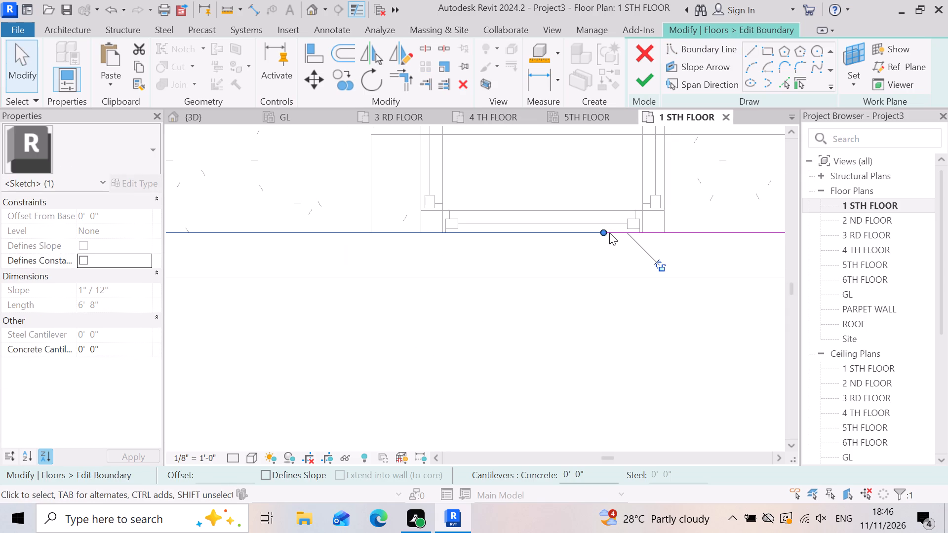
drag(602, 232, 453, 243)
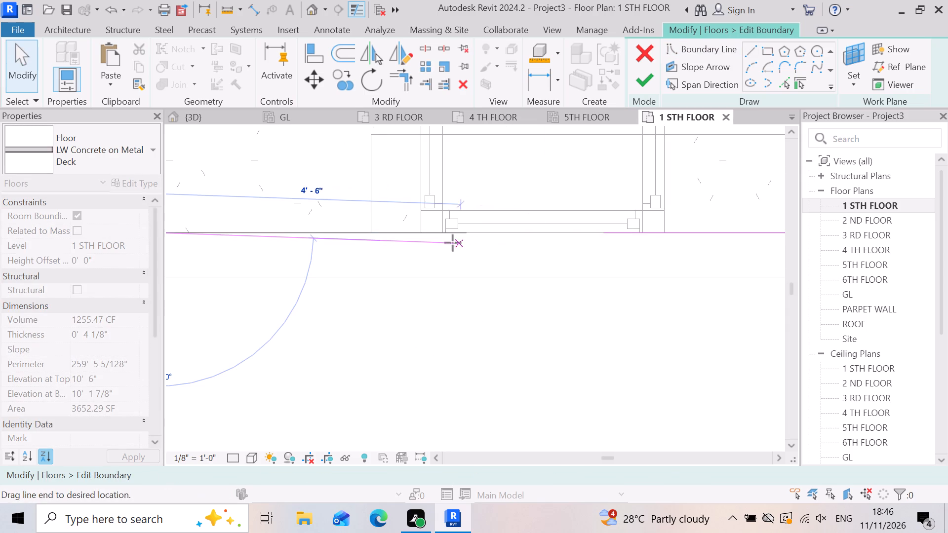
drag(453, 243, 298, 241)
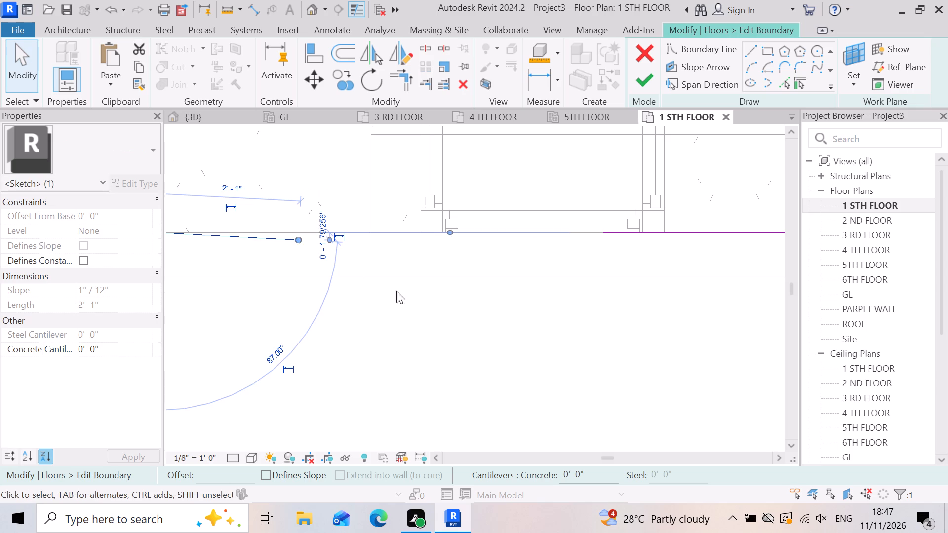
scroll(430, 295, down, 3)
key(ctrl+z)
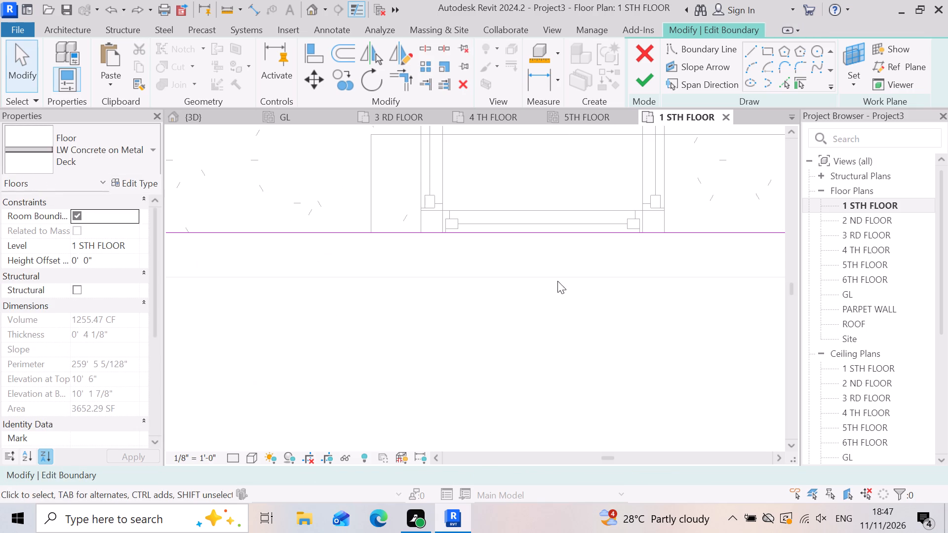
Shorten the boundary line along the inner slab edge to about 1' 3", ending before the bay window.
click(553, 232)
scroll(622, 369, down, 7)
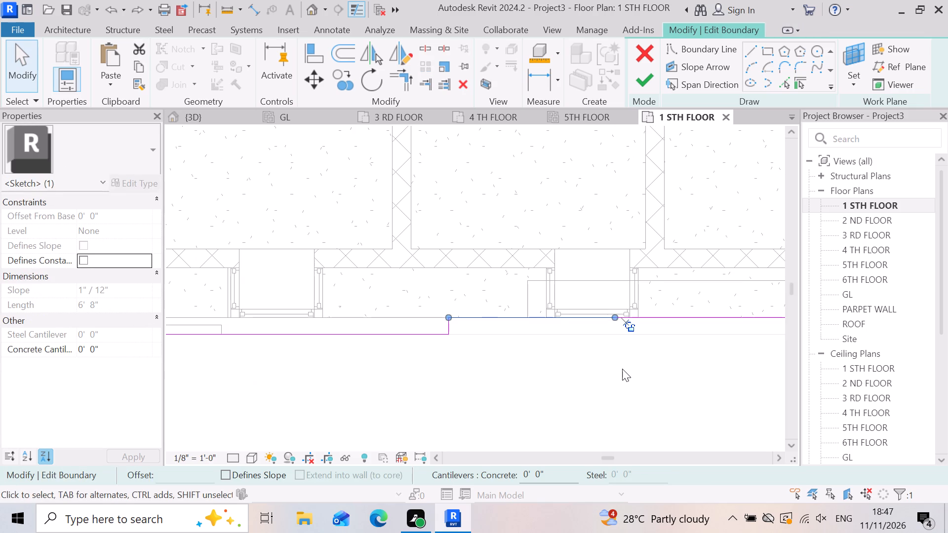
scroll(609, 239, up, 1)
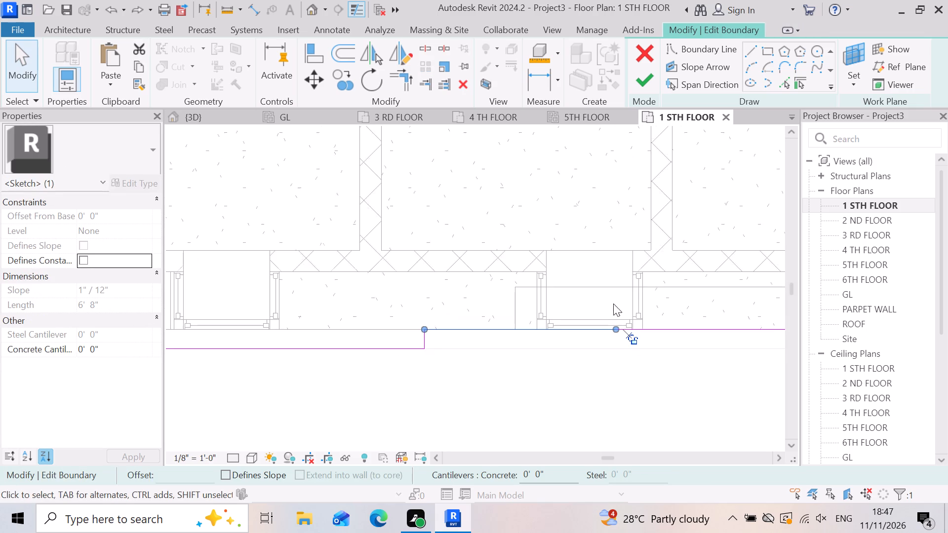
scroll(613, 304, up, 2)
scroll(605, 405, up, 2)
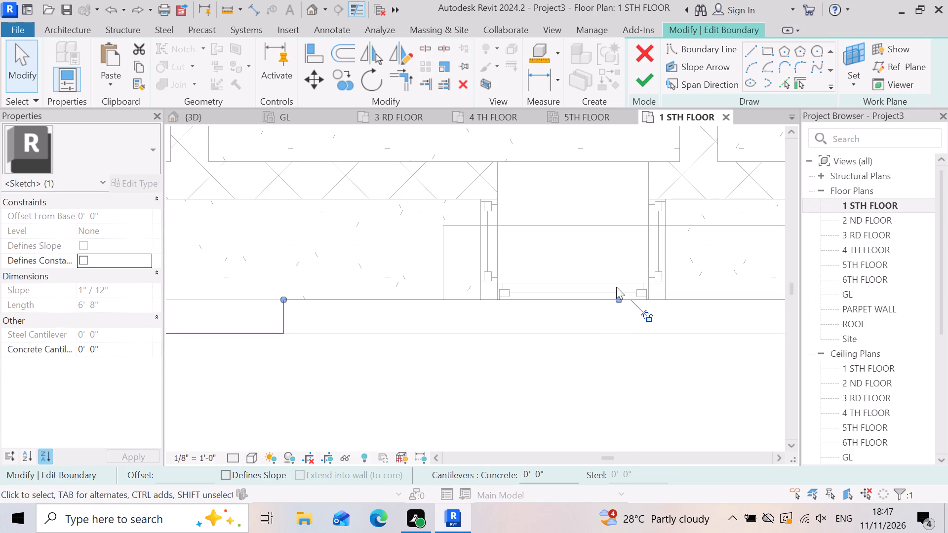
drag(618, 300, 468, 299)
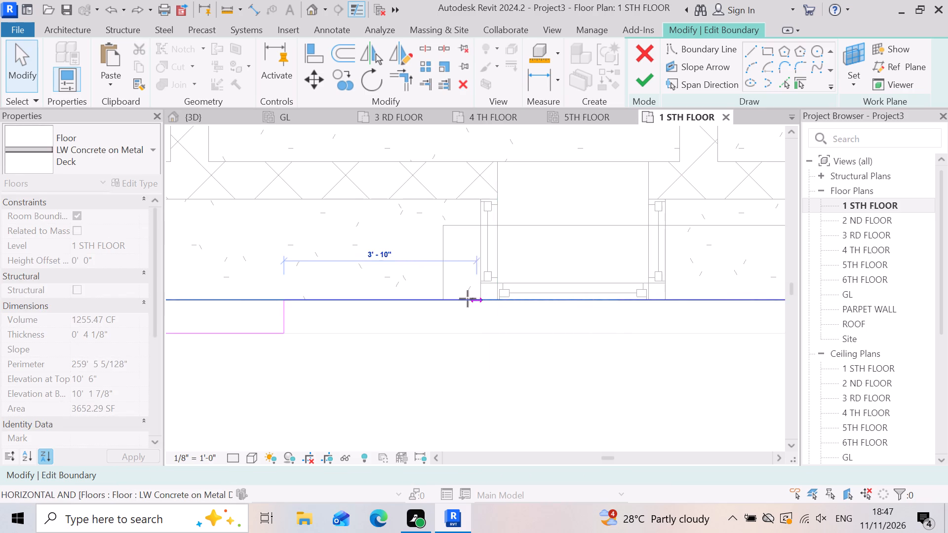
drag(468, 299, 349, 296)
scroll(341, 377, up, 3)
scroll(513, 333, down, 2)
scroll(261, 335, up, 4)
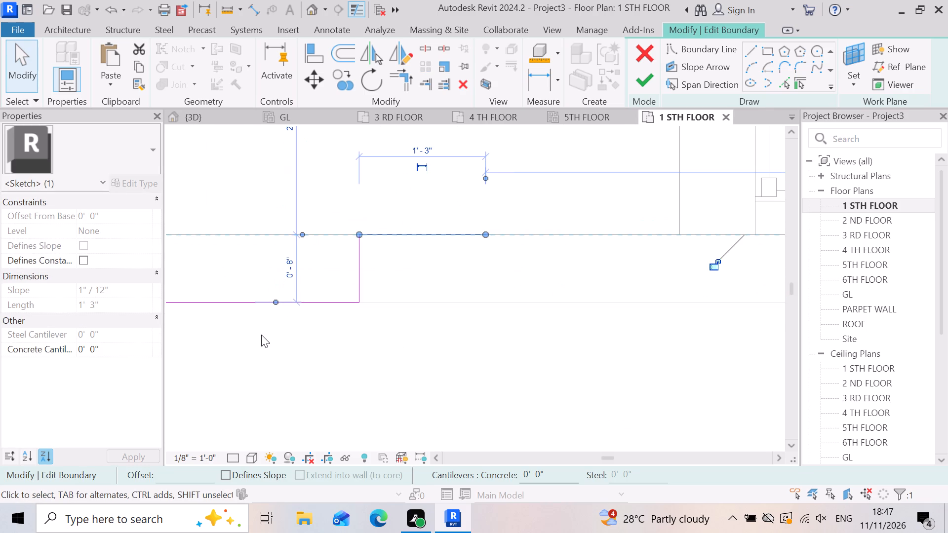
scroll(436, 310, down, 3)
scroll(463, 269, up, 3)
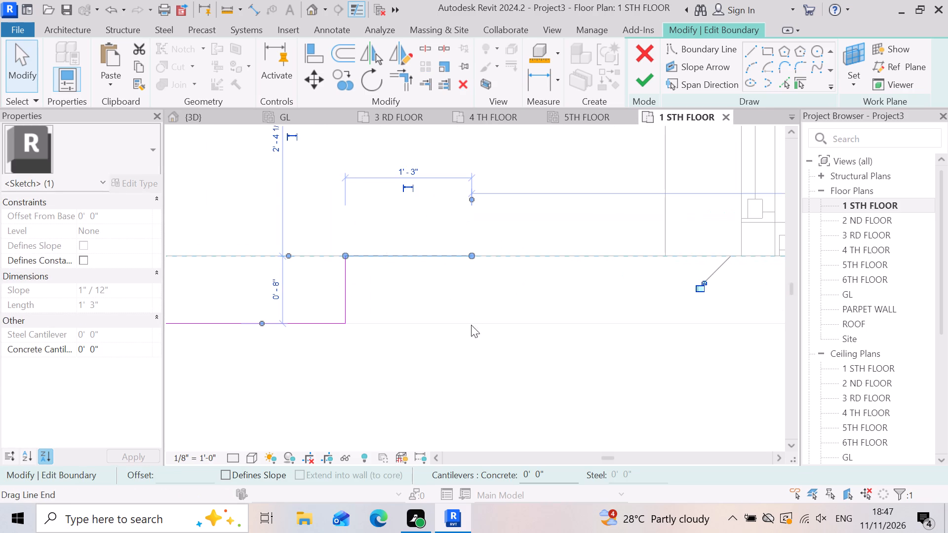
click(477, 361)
Shorten the slab's outer front boundary line between the bay windows to about 5' 10".
scroll(456, 247, up, 2)
scroll(457, 247, down, 6)
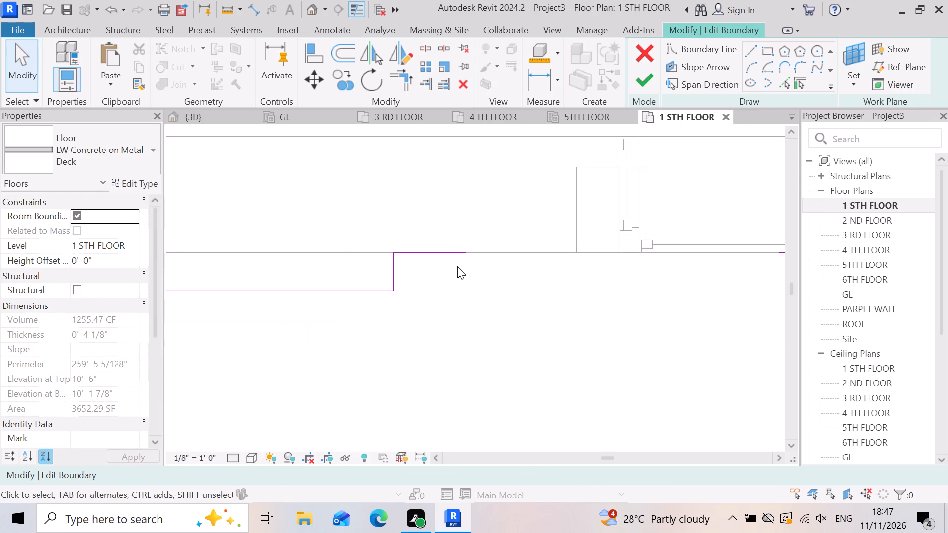
scroll(464, 295, down, 4)
scroll(457, 303, up, 5)
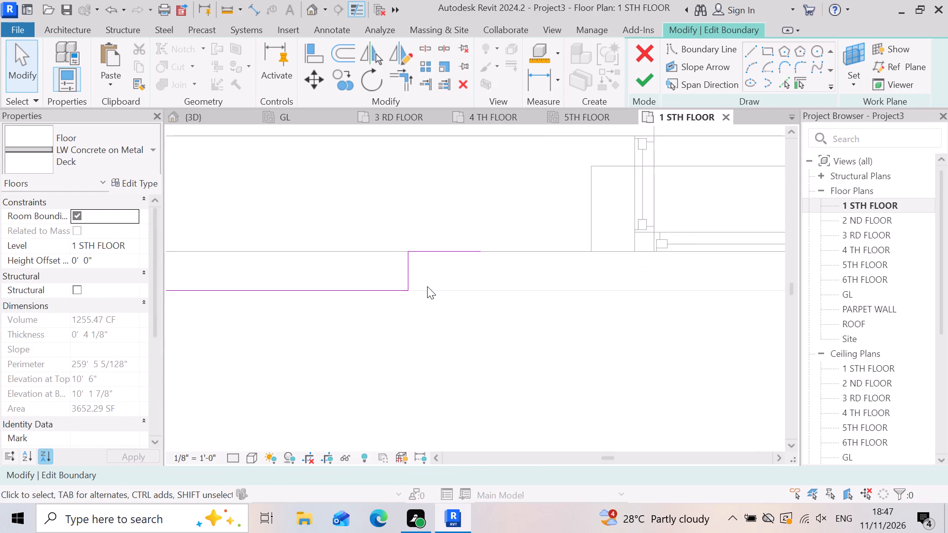
scroll(379, 281, up, 2)
scroll(429, 274, down, 3)
scroll(496, 280, down, 4)
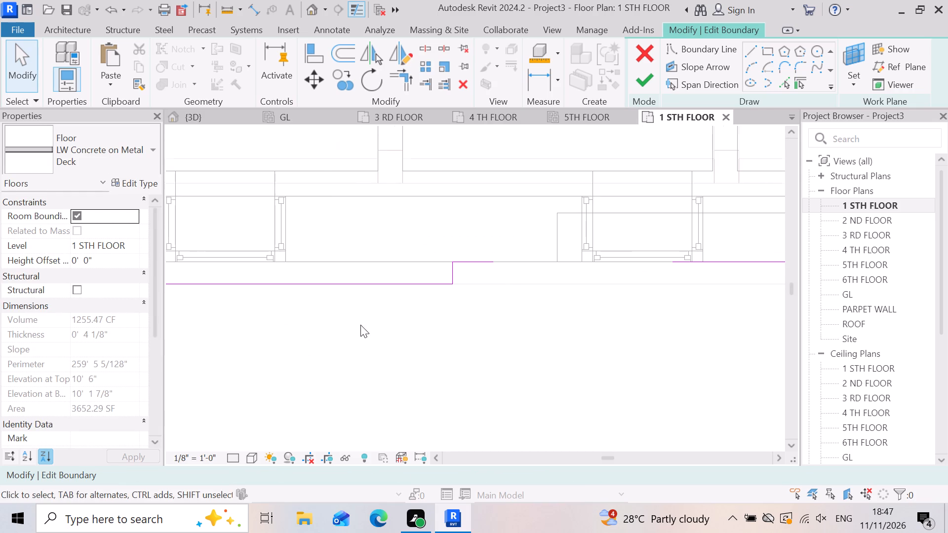
scroll(494, 299, down, 4)
click(421, 289)
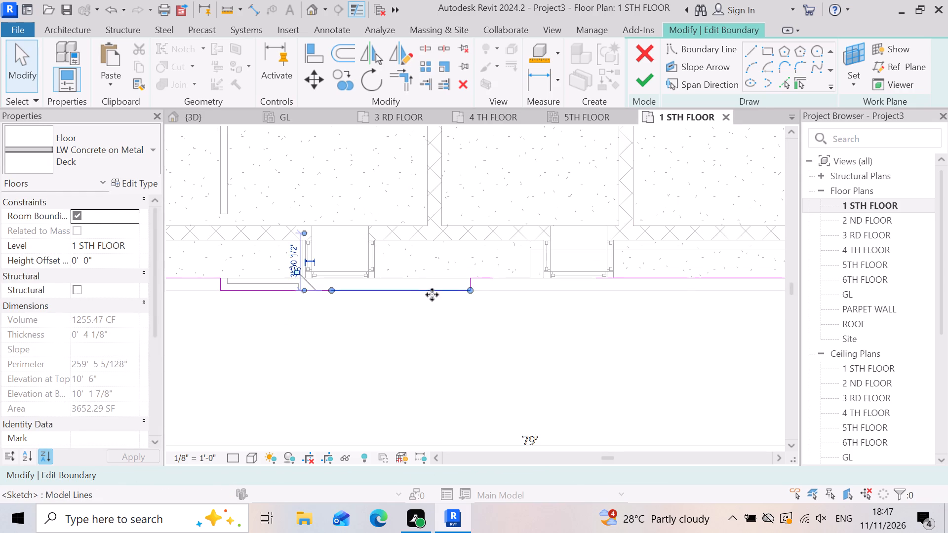
scroll(497, 305, up, 3)
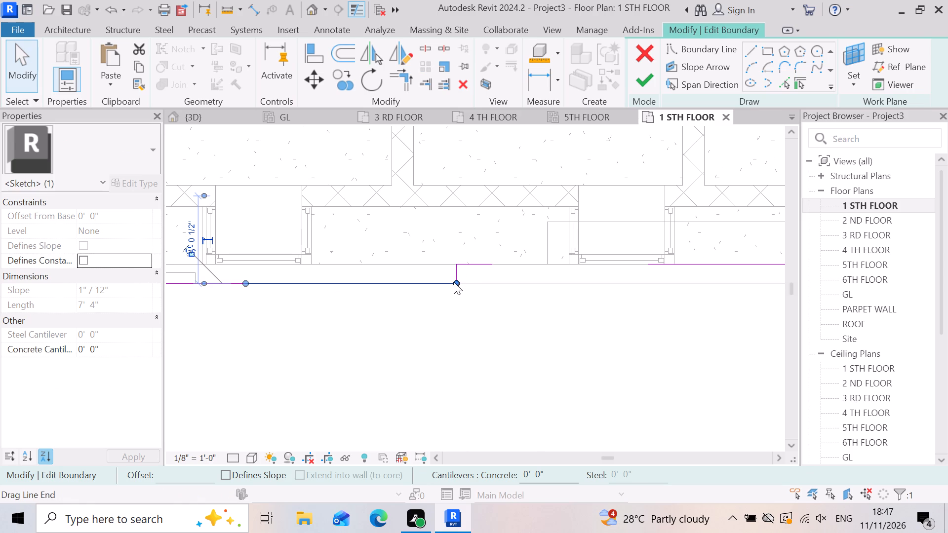
drag(454, 282, 415, 284)
click(415, 284)
click(453, 332)
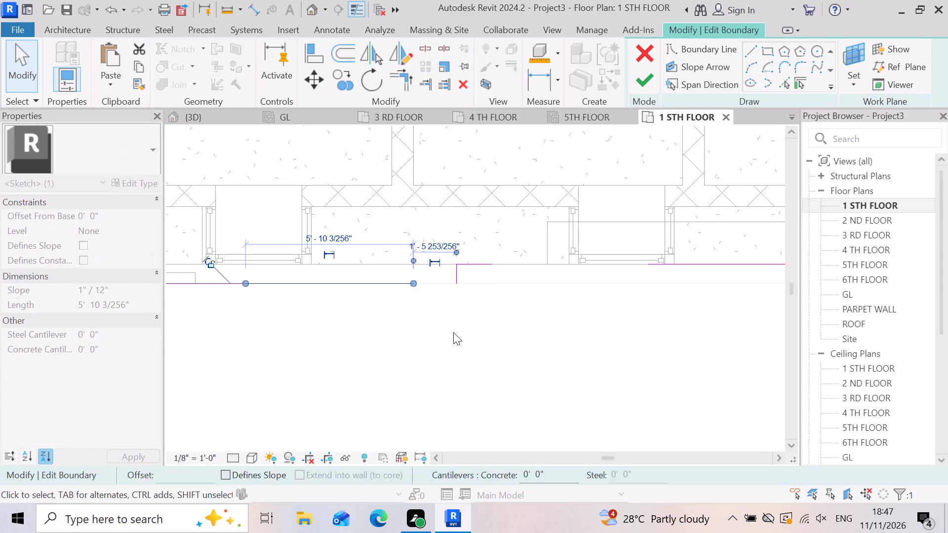
key(Escape)
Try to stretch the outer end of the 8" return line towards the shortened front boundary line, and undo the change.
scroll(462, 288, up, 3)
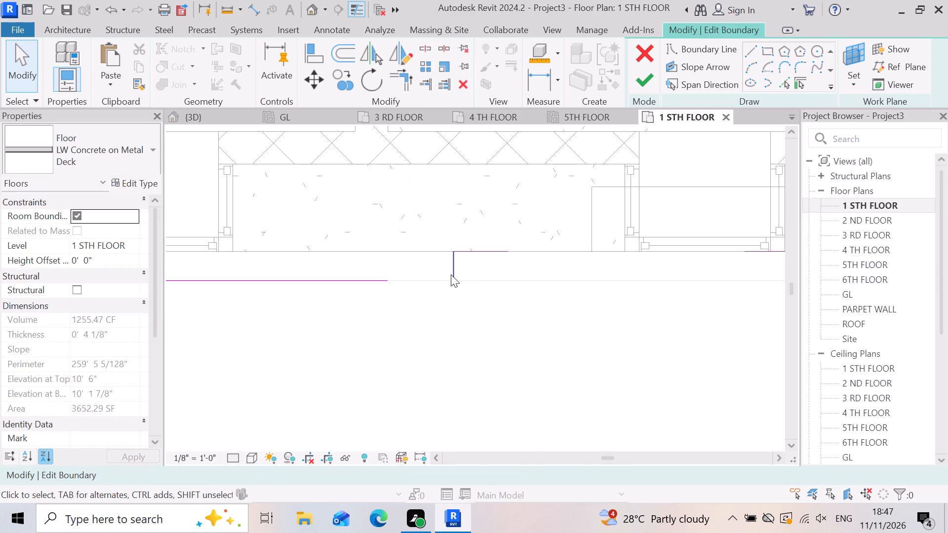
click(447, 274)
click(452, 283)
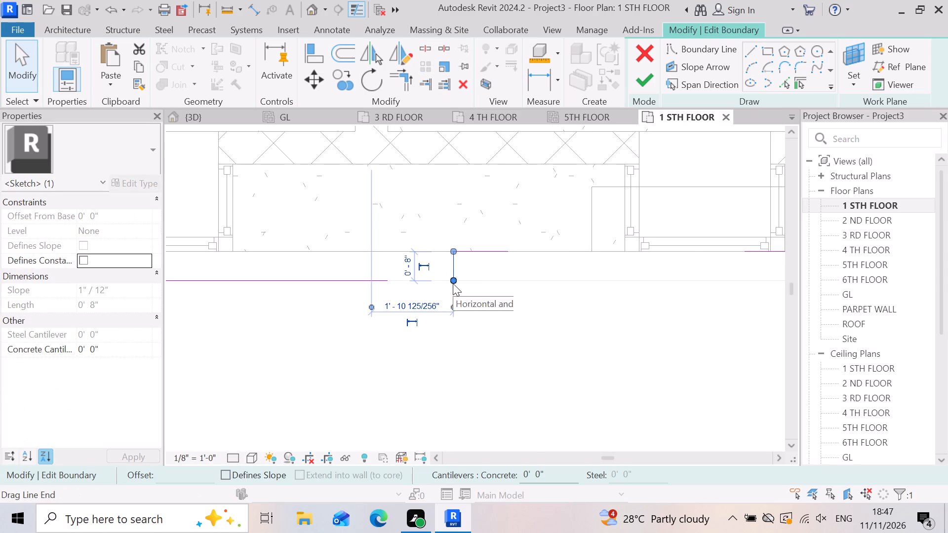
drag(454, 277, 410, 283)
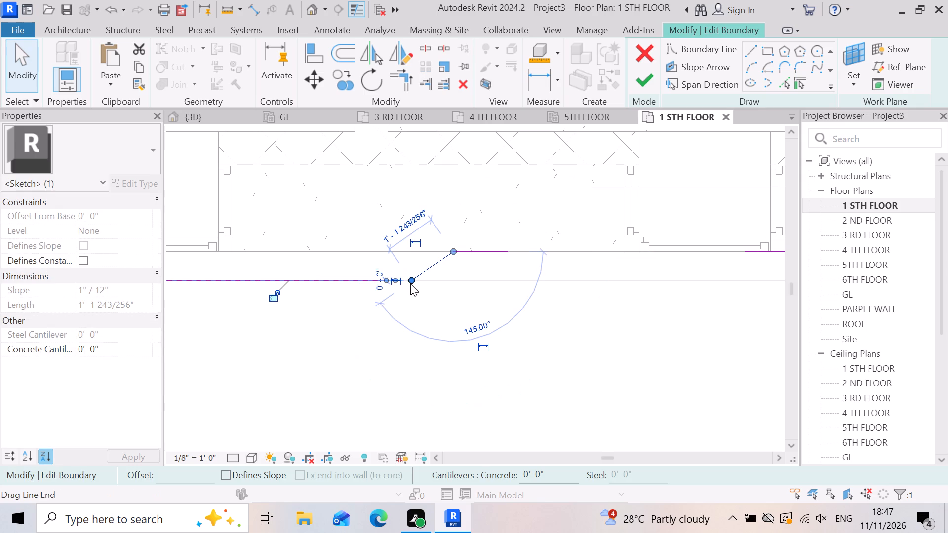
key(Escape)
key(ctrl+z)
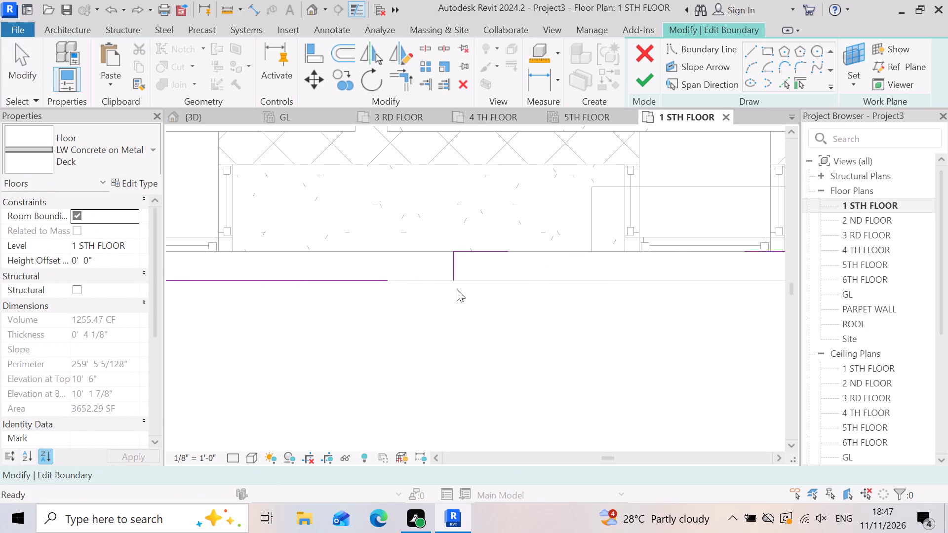
Delete the 8" return line and the short boundary line along the inner slab edge.
scroll(449, 285, up, 1)
click(456, 270)
key(Delete)
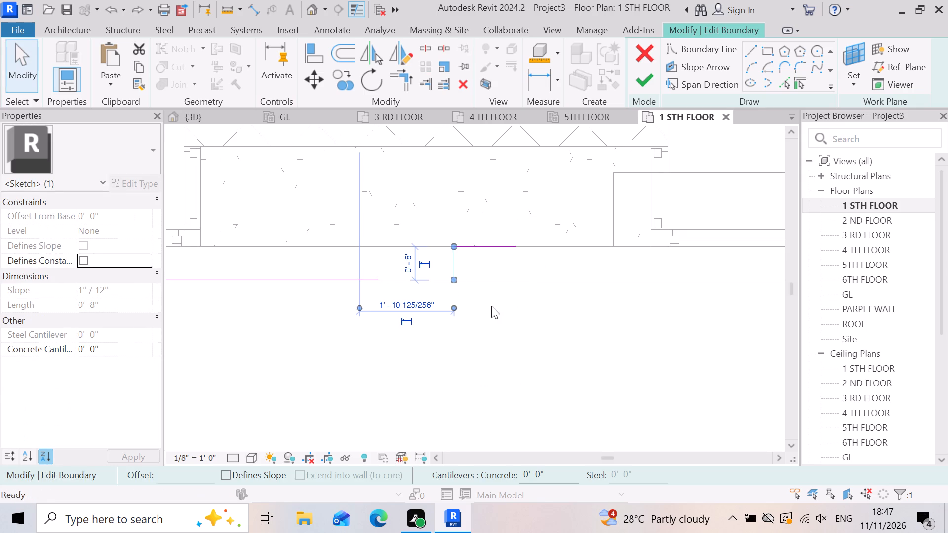
click(462, 244)
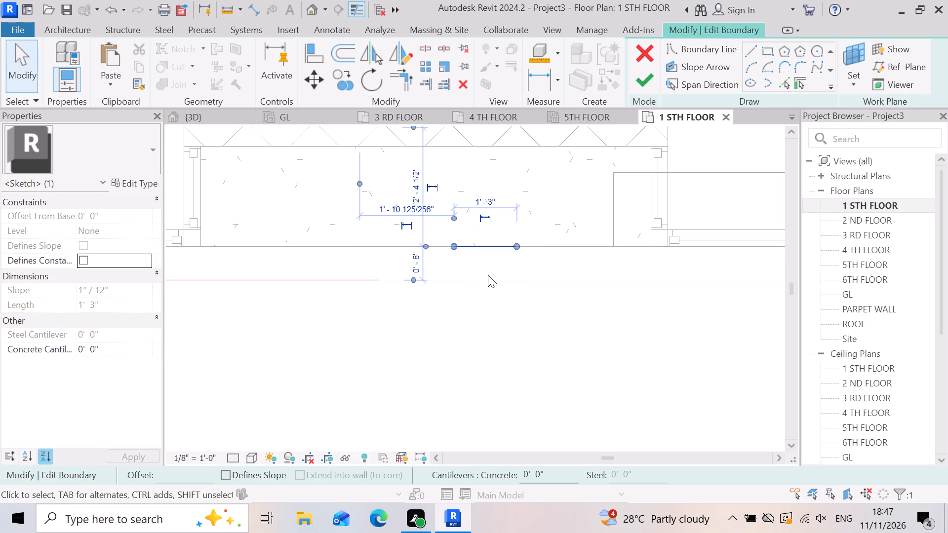
key(Delete)
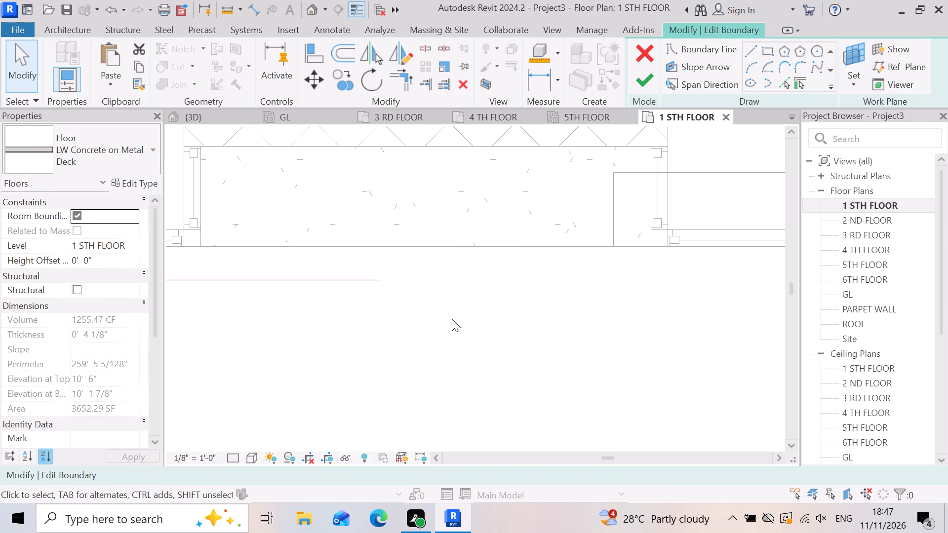
Draw boundary lines from the shortened front line's end 8" back to the inner slab edge and about 2' 6" along it.
click(747, 45)
click(376, 285)
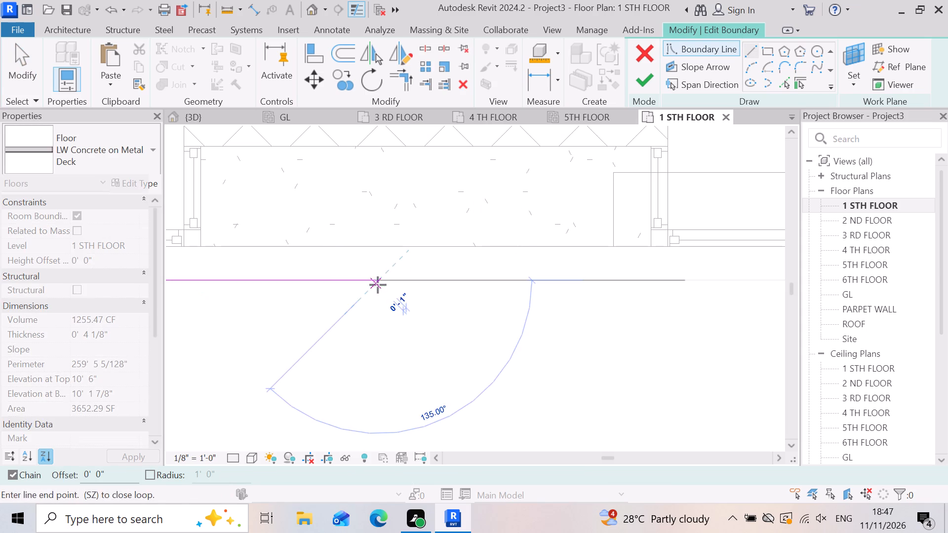
scroll(379, 242, up, 2)
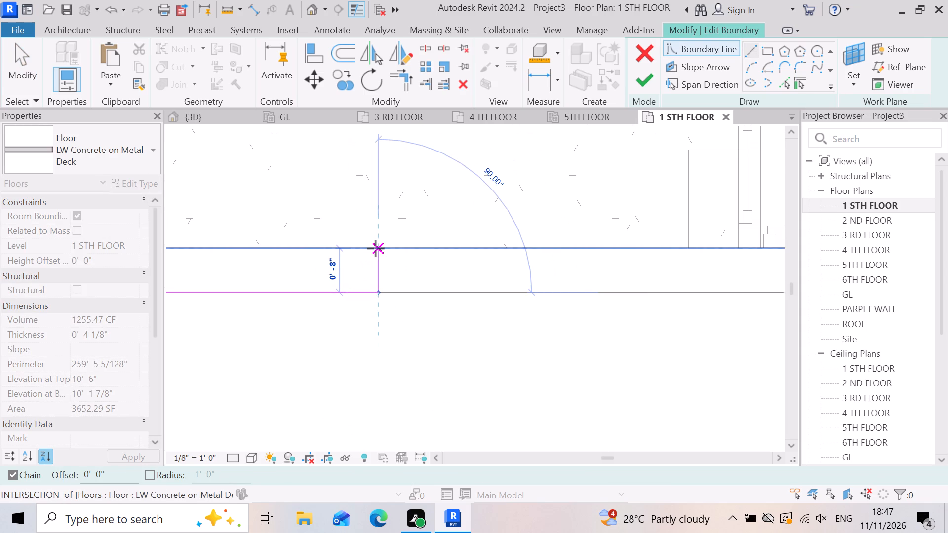
click(376, 248)
scroll(355, 301, down, 4)
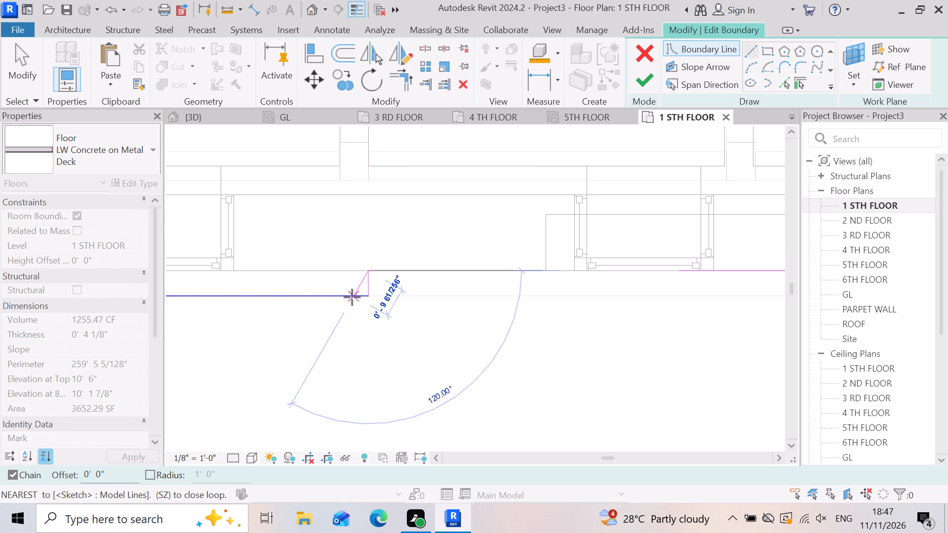
scroll(689, 276, up, 2)
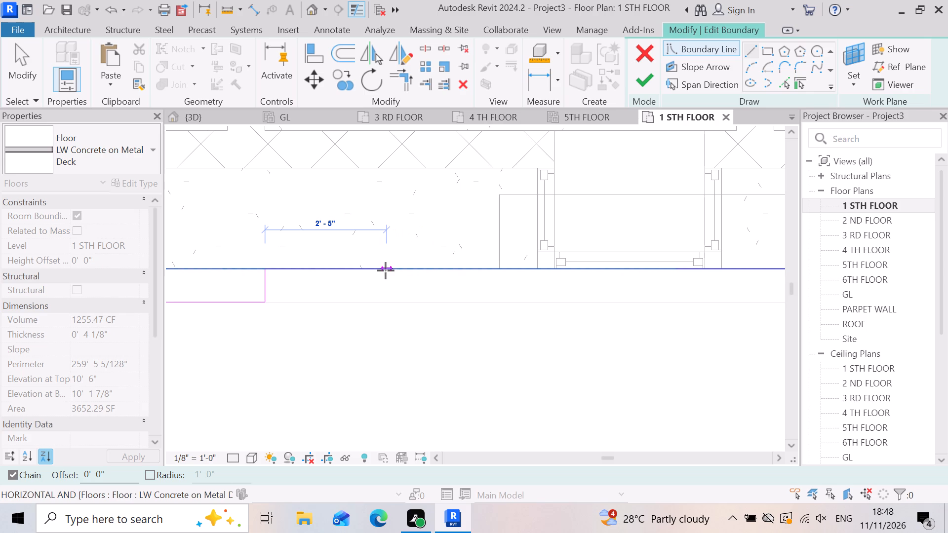
scroll(468, 280, down, 3)
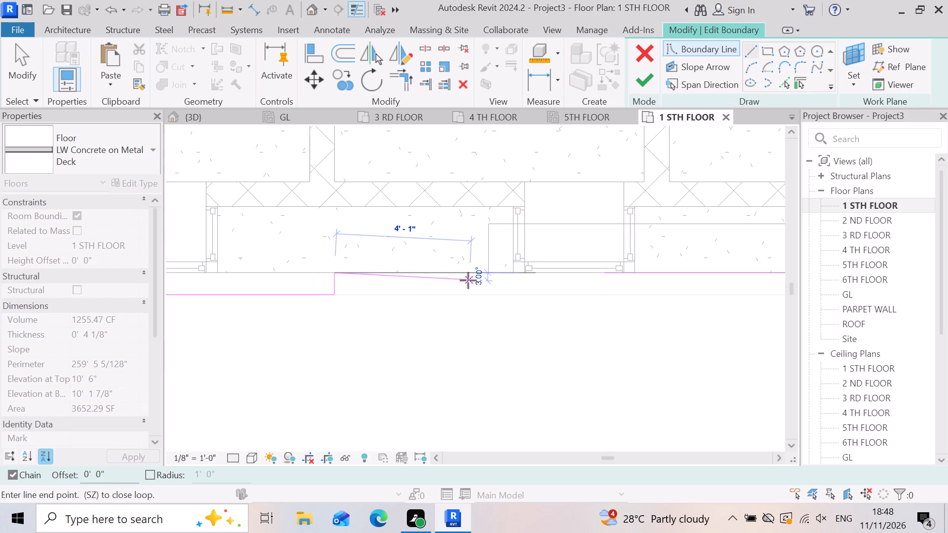
scroll(465, 279, down, 3)
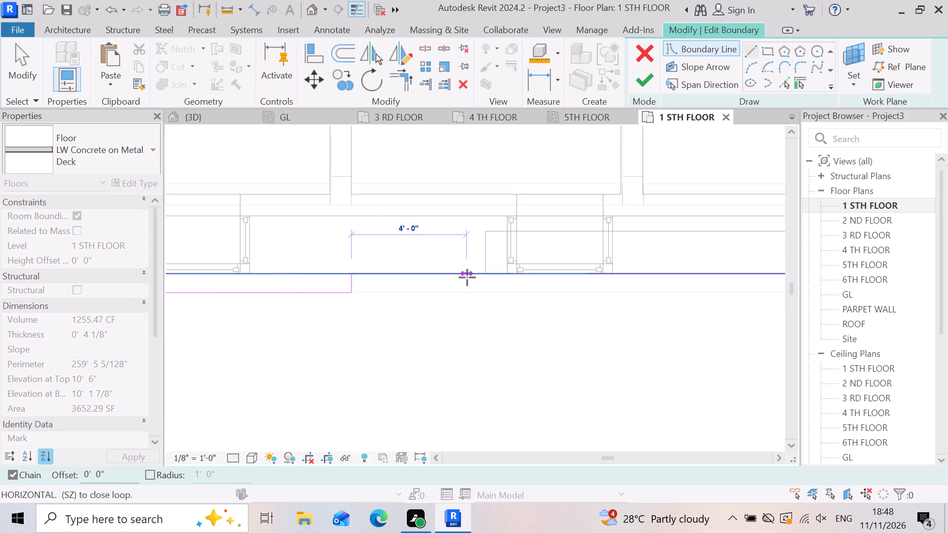
scroll(469, 277, down, 2)
scroll(472, 275, up, 2)
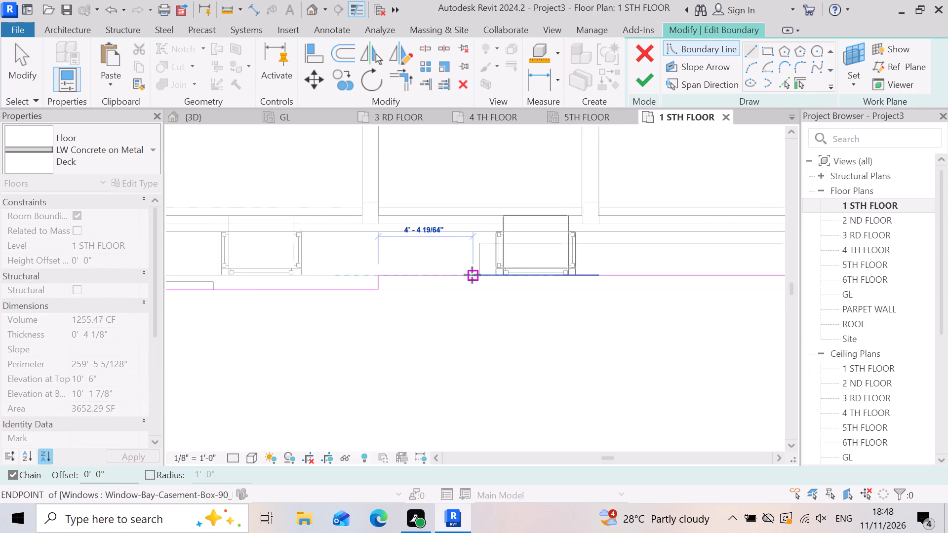
click(438, 276)
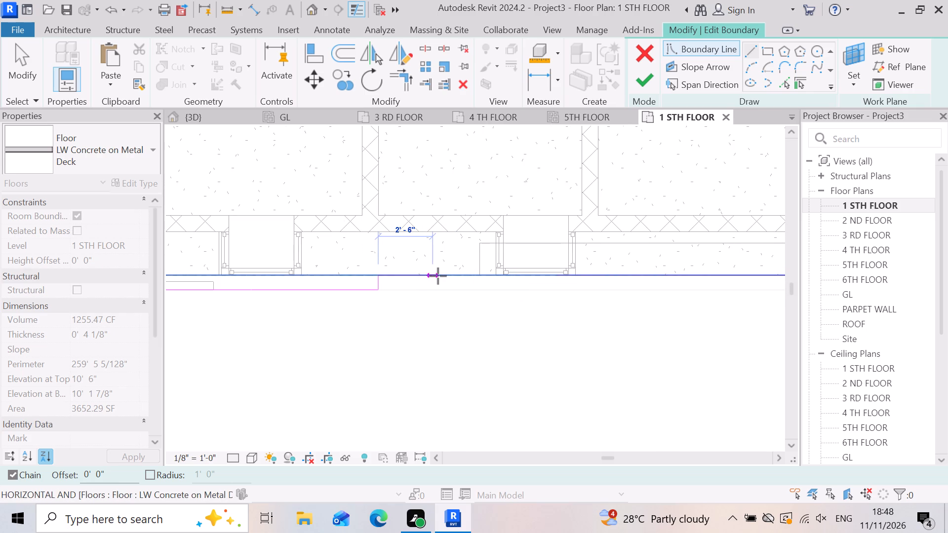
scroll(426, 305, up, 2)
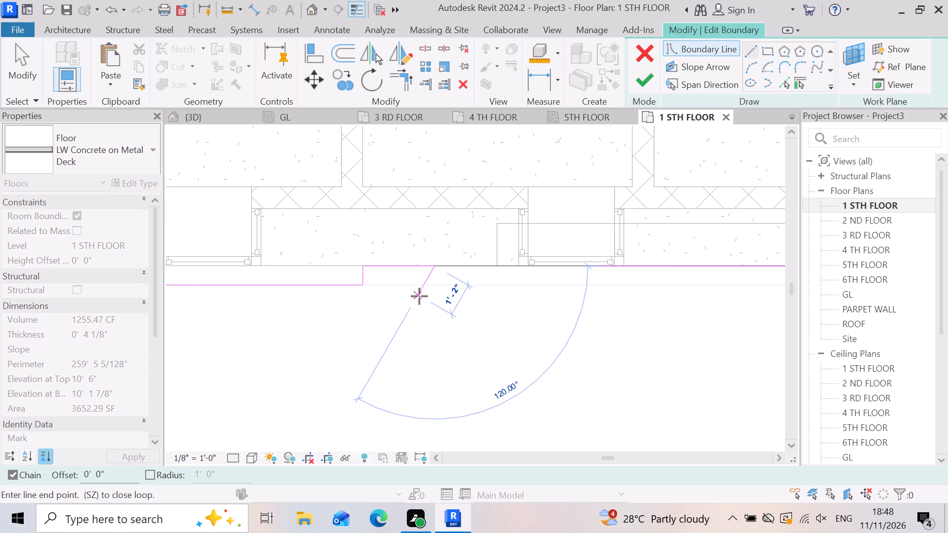
key(ctrl+z)
scroll(389, 269, up, 3)
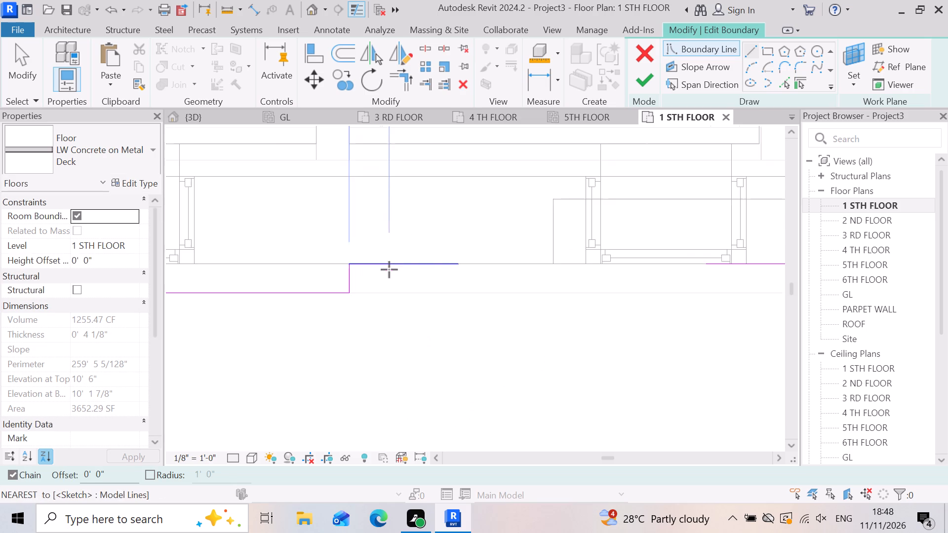
scroll(480, 304, down, 3)
key(Escape)
Adjust the new boundary line along the inner slab edge to about 2' 5" long.
click(456, 278)
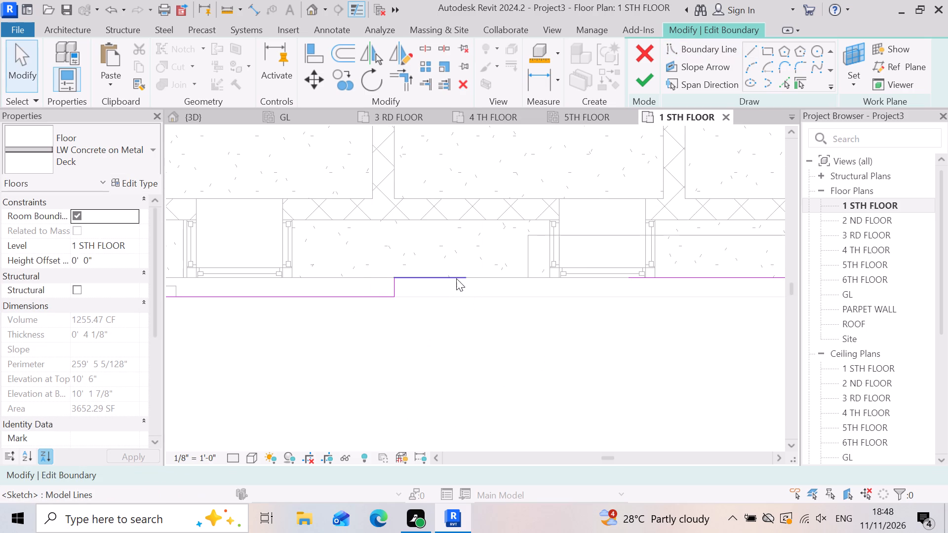
scroll(457, 278, up, 6)
drag(480, 275, 443, 276)
click(443, 276)
scroll(421, 269, up, 3)
scroll(437, 271, down, 2)
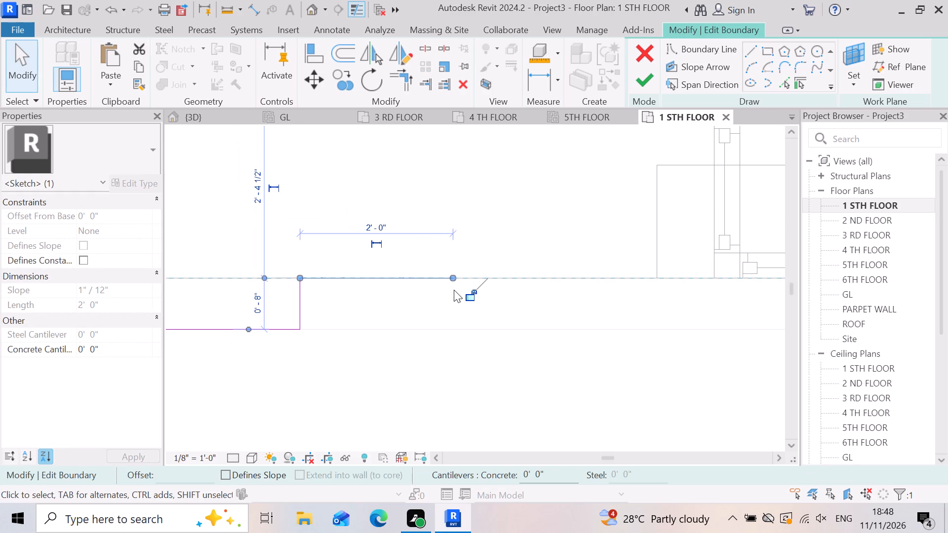
drag(454, 278, 487, 280)
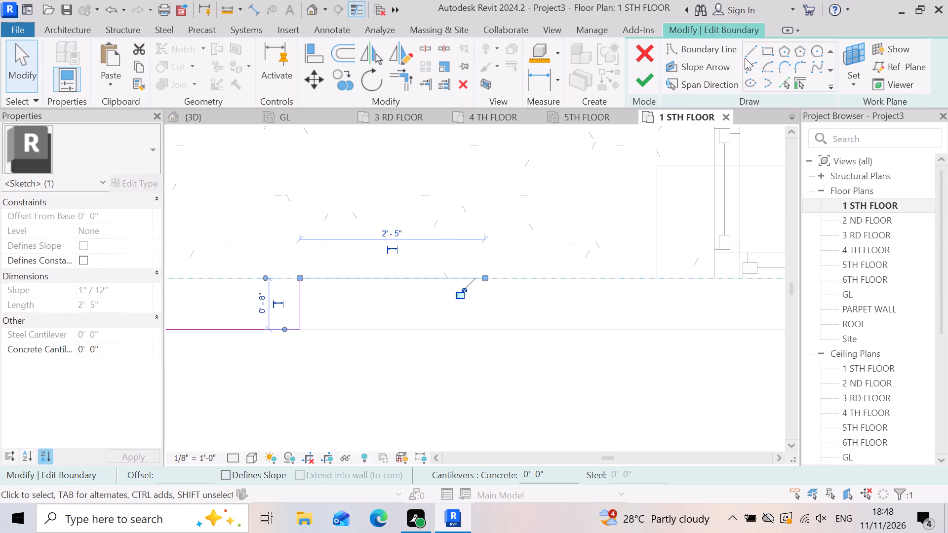
Draw boundary lines from the 2' 5" line's free end 8" out to the front edge and 5' 8" along it.
click(756, 52)
click(489, 273)
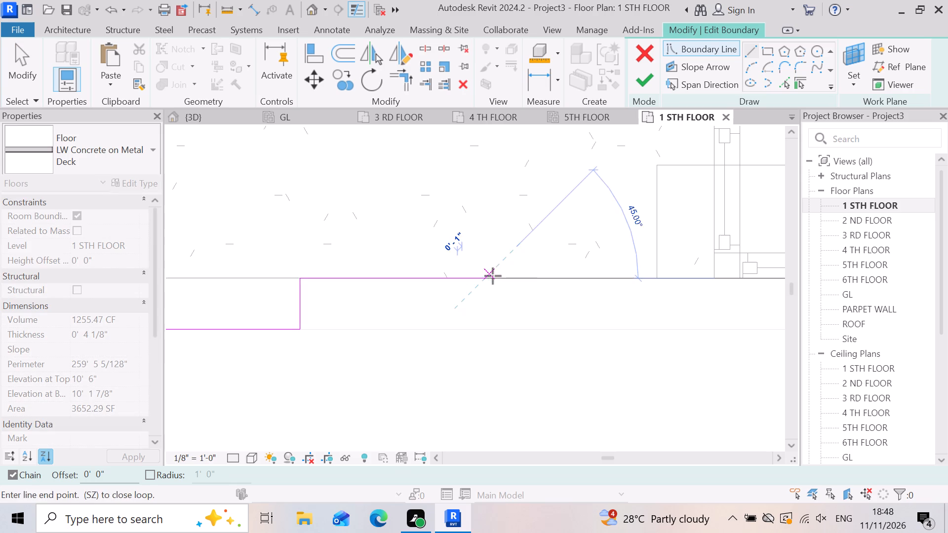
scroll(482, 325, up, 3)
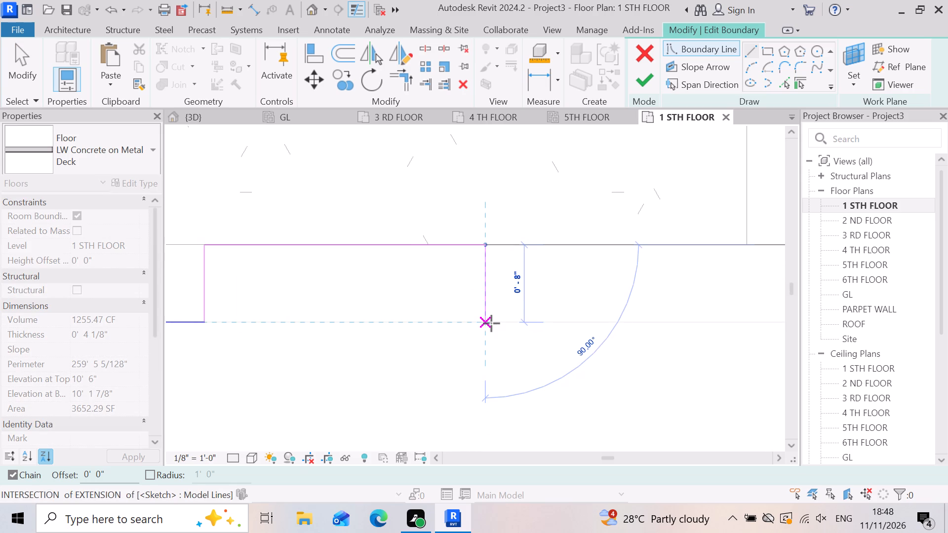
click(490, 323)
scroll(446, 332, down, 9)
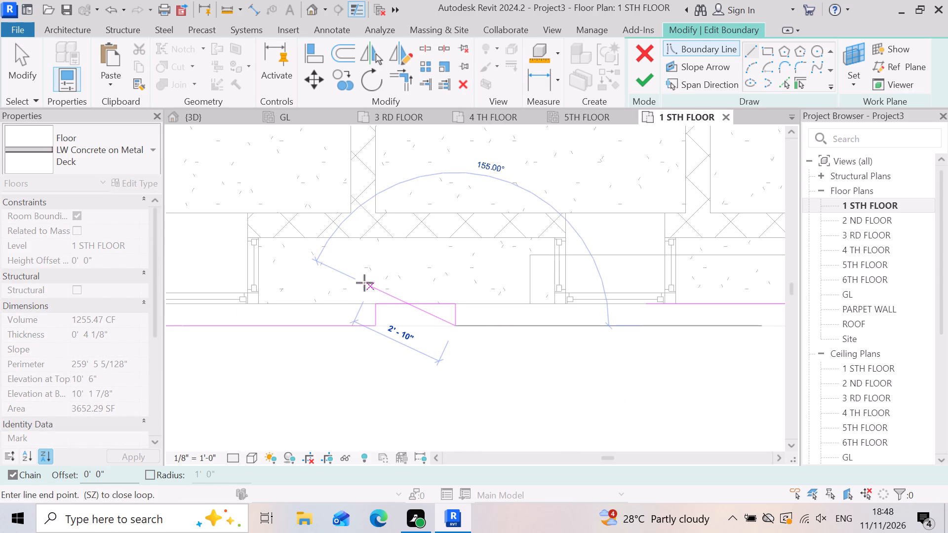
scroll(349, 308, down, 4)
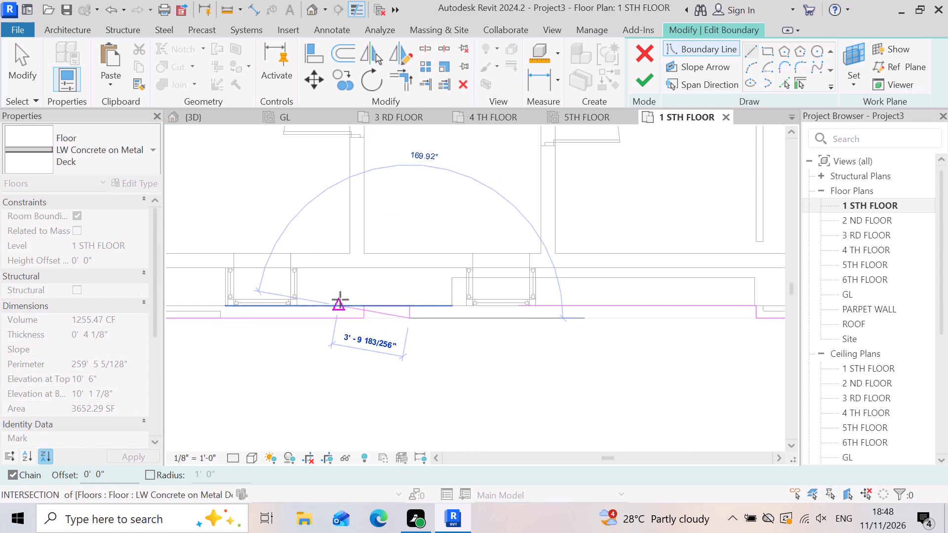
scroll(514, 317, up, 8)
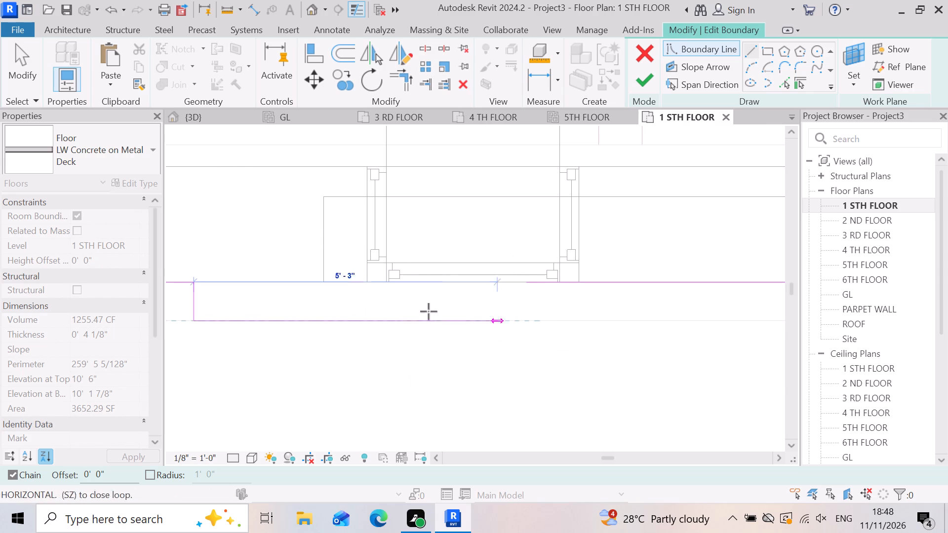
click(519, 318)
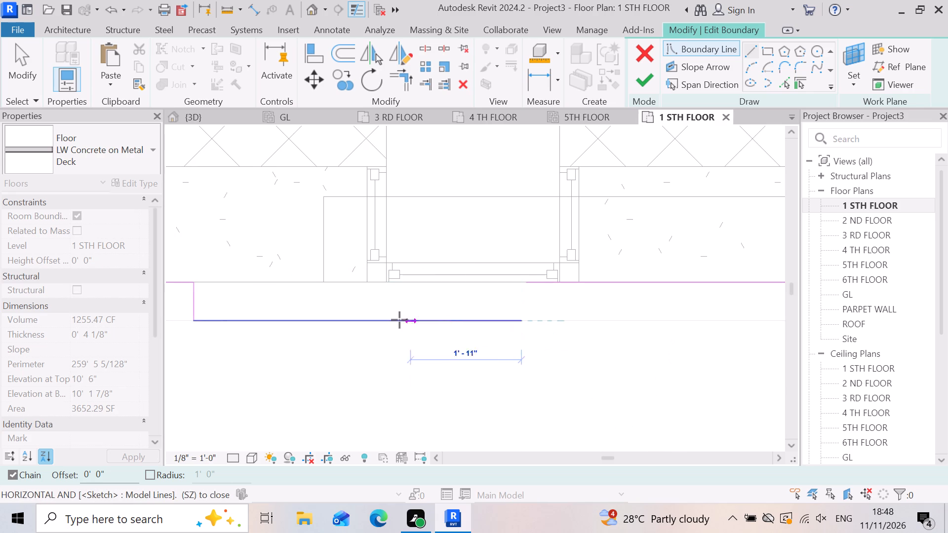
scroll(399, 320, down, 2)
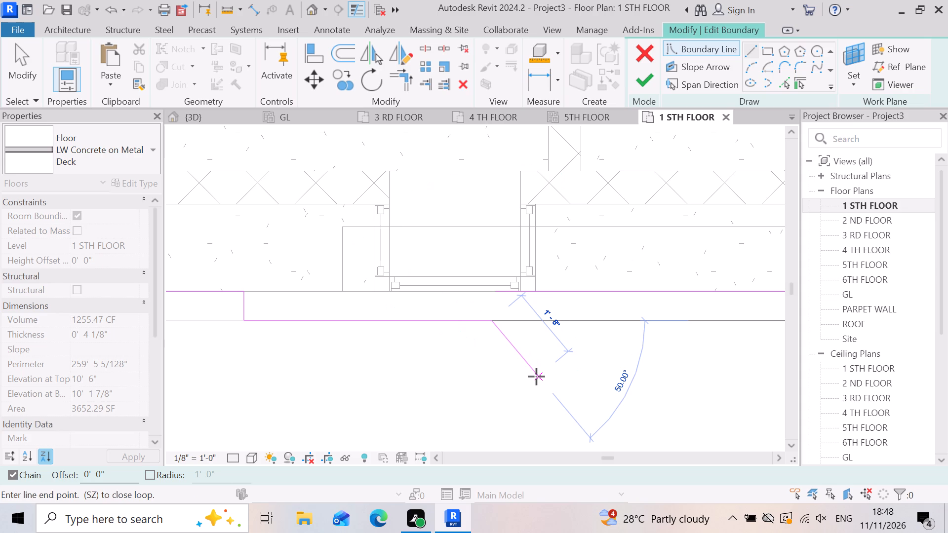
key(Escape)
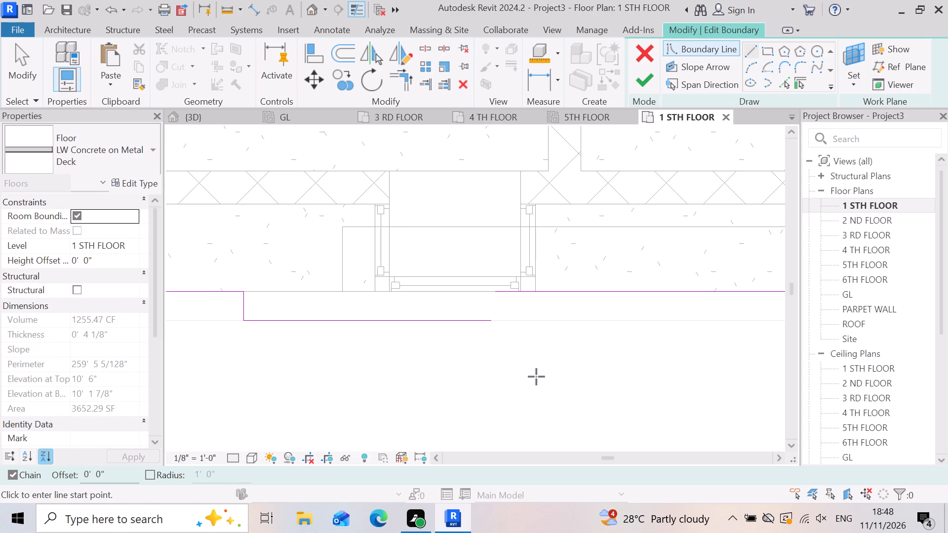
Shorten the long boundary line along the inner slab edge to 7' 0" by moving back its end near the bay window.
scroll(540, 313, down, 5)
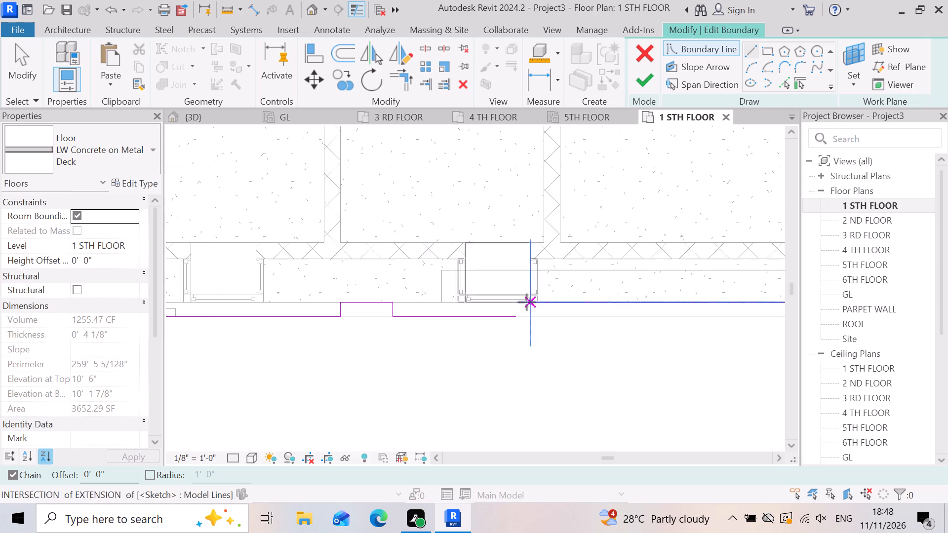
scroll(527, 302, down, 3)
scroll(555, 354, down, 3)
scroll(567, 359, up, 2)
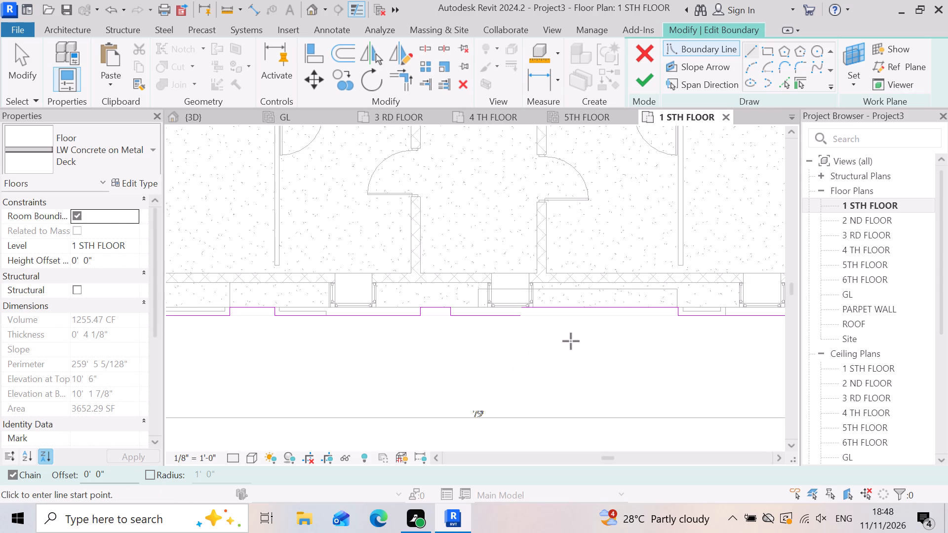
scroll(547, 324, up, 3)
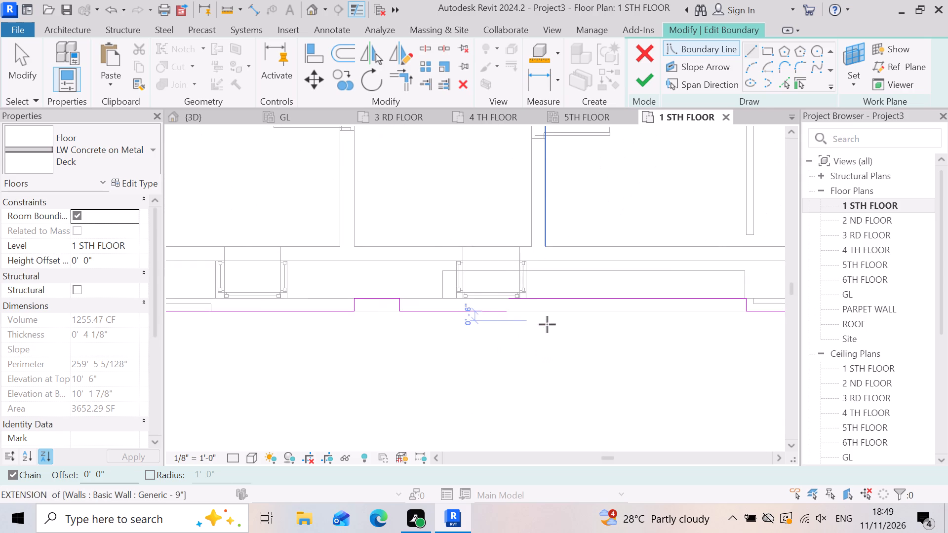
scroll(527, 317, up, 2)
scroll(481, 299, down, 3)
scroll(512, 326, up, 2)
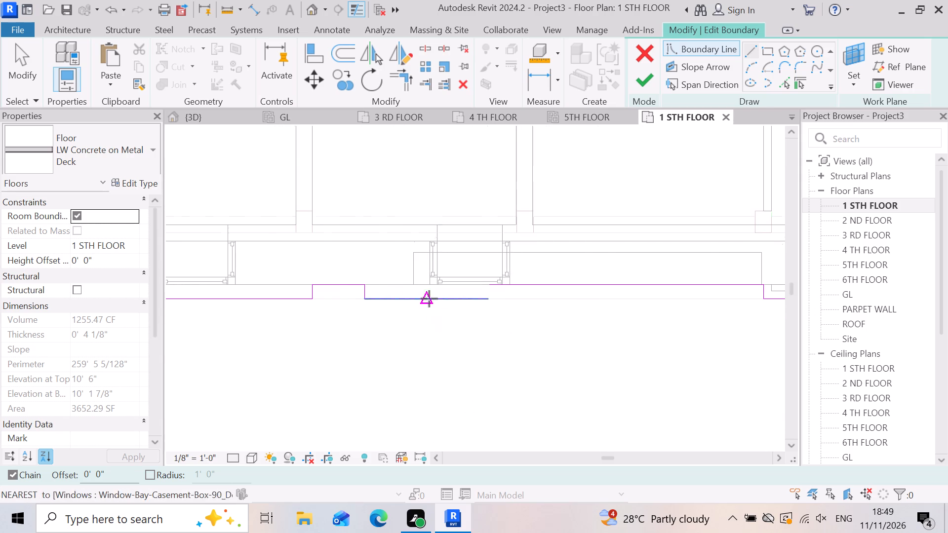
scroll(429, 299, down, 2)
key(Escape)
scroll(525, 302, up, 3)
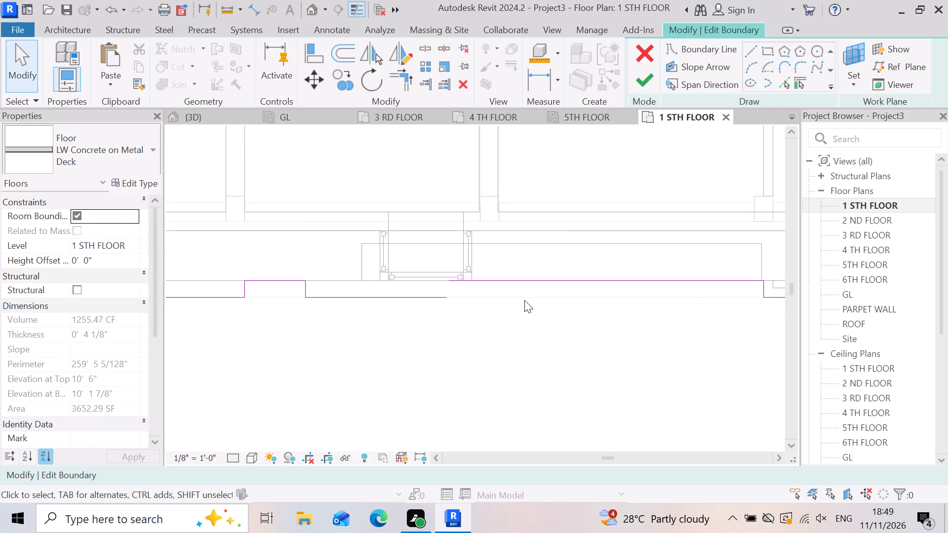
click(520, 284)
scroll(518, 294, down, 3)
scroll(516, 292, up, 3)
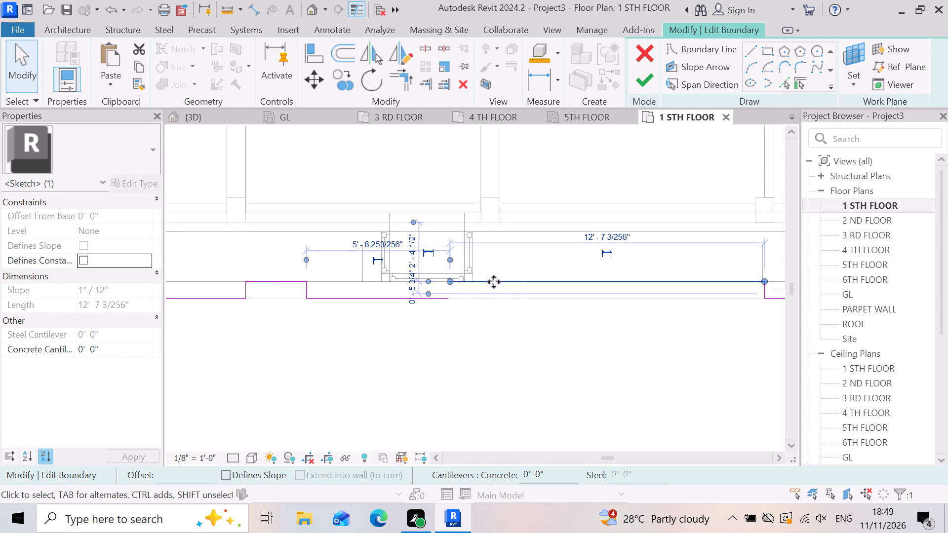
scroll(493, 281, down, 3)
drag(464, 280, 487, 278)
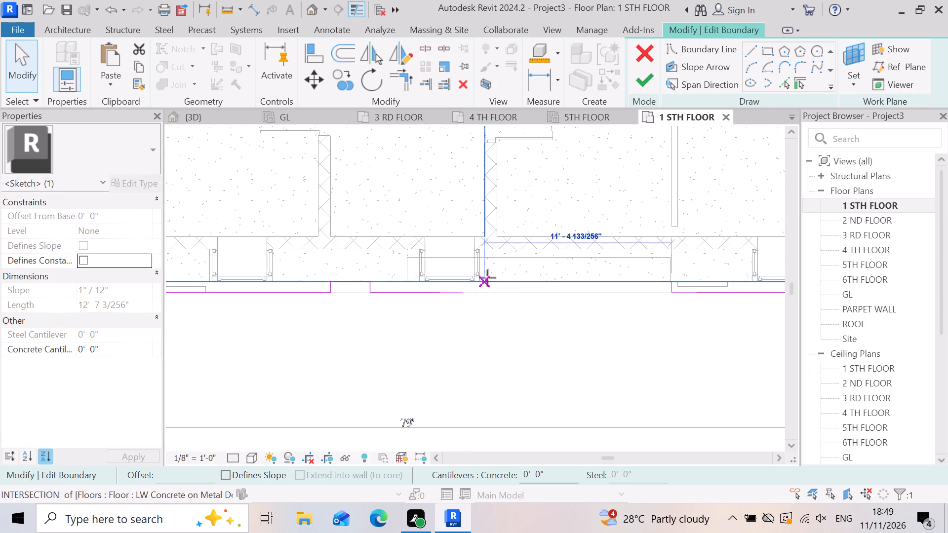
drag(487, 278, 560, 277)
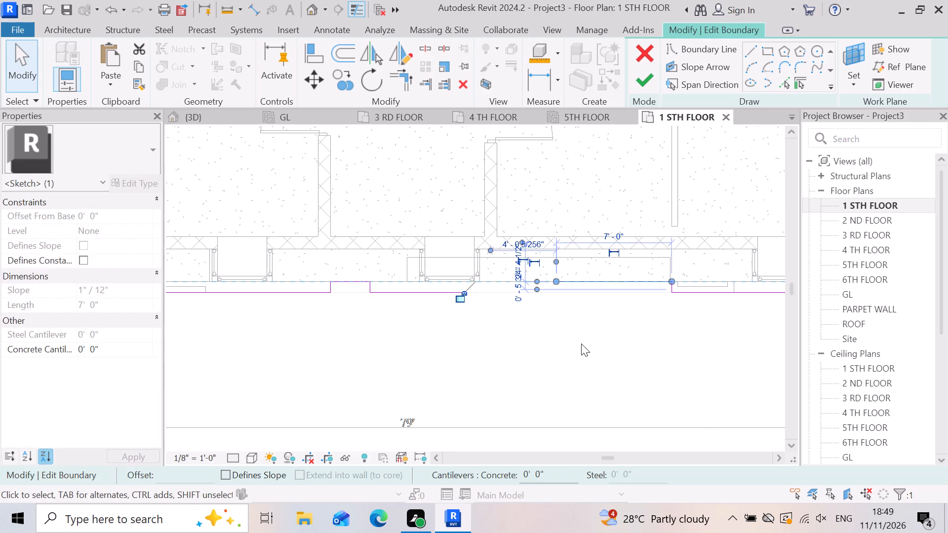
click(581, 342)
Stretch the new 5' 8" front boundary line past the bay window until level with the 7' 0" inner line's end.
scroll(474, 311, up, 5)
click(440, 276)
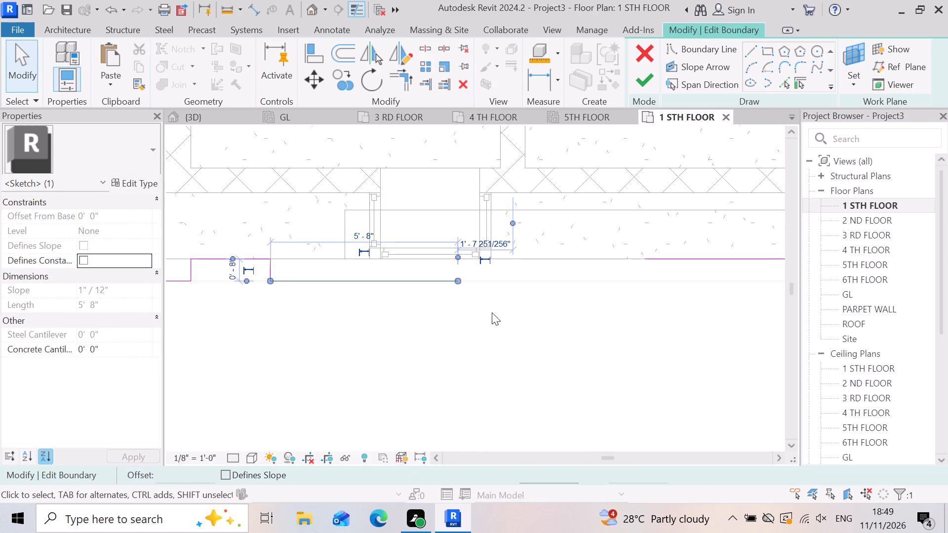
scroll(503, 309, down, 3)
scroll(463, 307, down, 4)
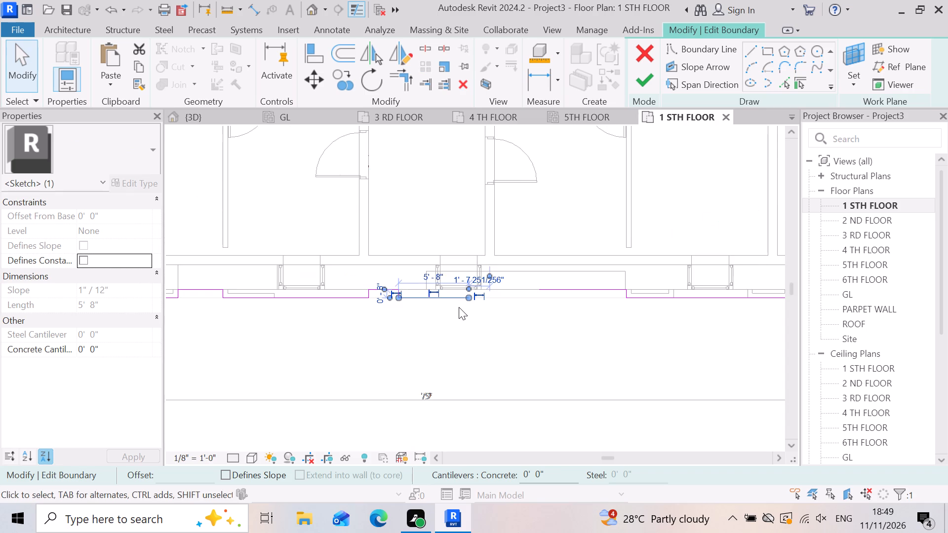
scroll(462, 305, up, 5)
drag(477, 289, 528, 303)
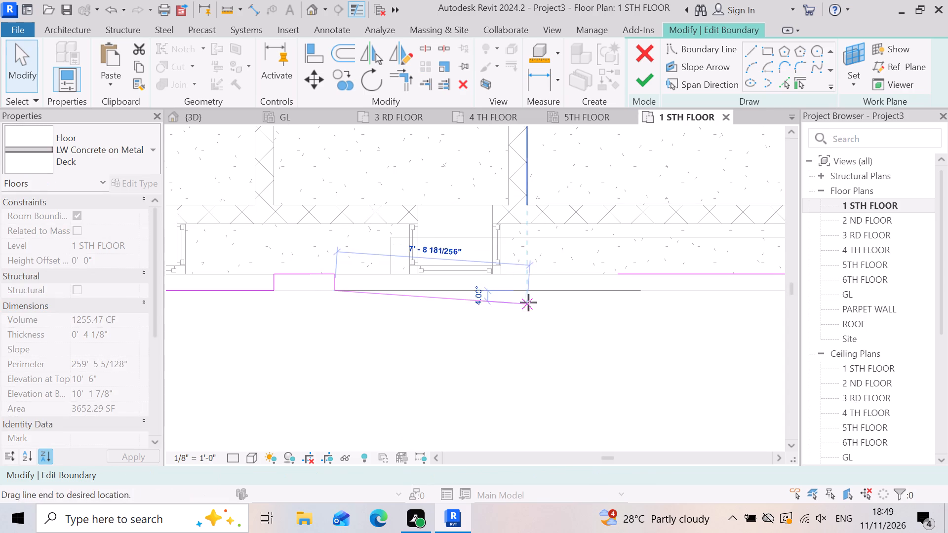
drag(528, 303, 612, 297)
key(Escape)
Pull the stretched front boundary line's end slightly back towards the bay window.
scroll(632, 289, up, 5)
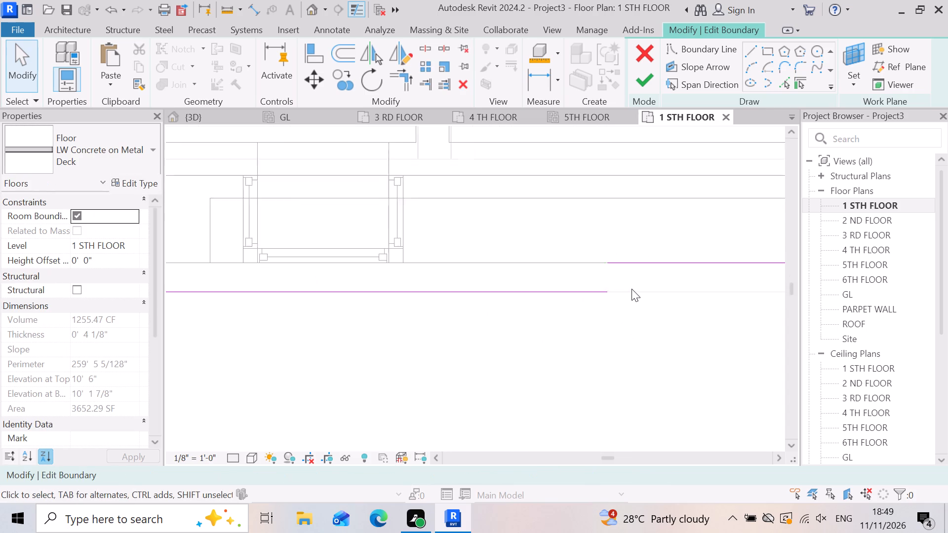
scroll(632, 289, up, 2)
scroll(561, 261, down, 4)
scroll(580, 311, up, 3)
click(573, 266)
drag(579, 262, 547, 254)
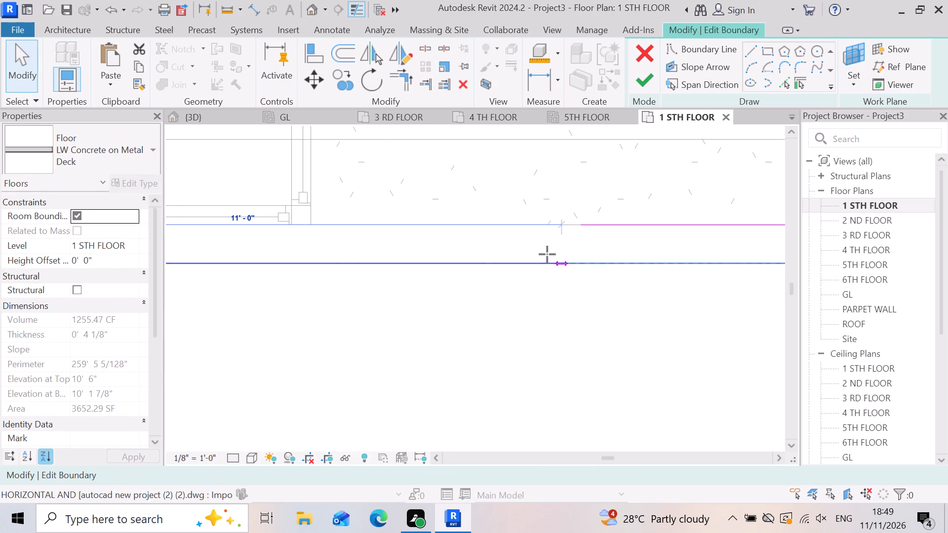
drag(547, 254, 537, 260)
click(537, 260)
click(549, 294)
scroll(549, 294, down, 3)
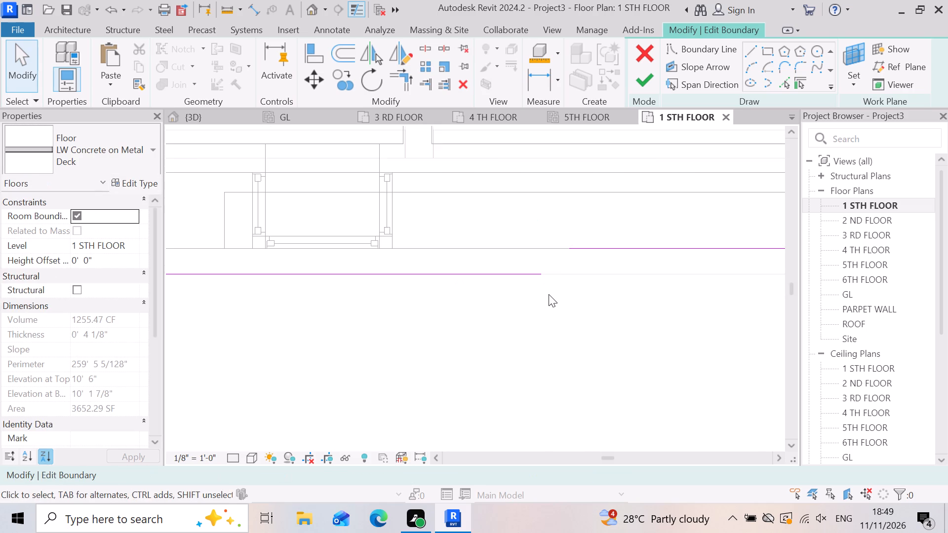
Draw an 8" perpendicular return line from the front boundary line's end back to the inner slab edge.
click(753, 51)
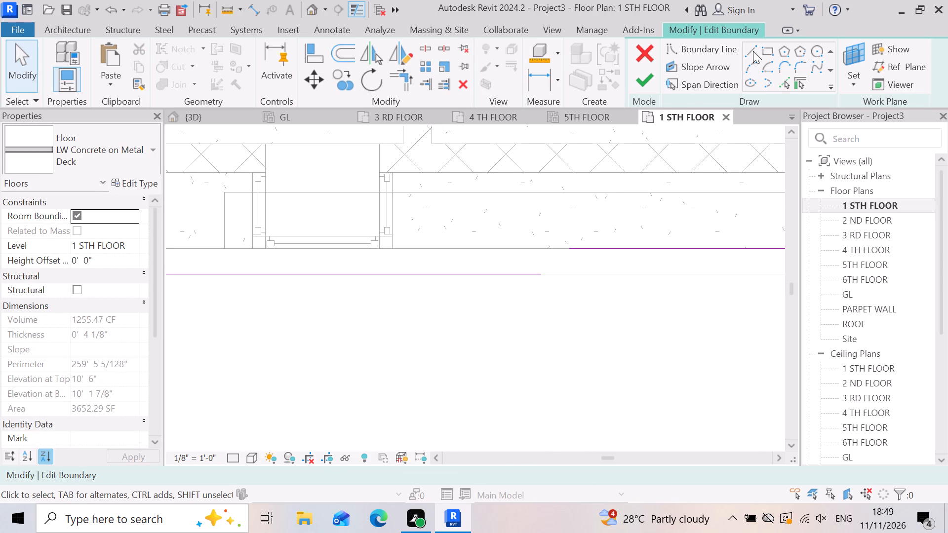
scroll(545, 259, up, 3)
click(532, 277)
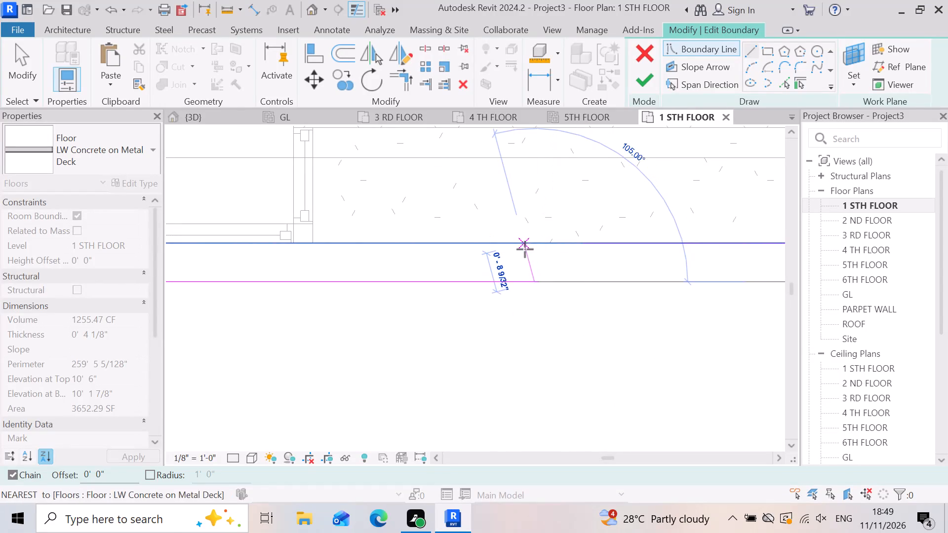
key(Escape)
scroll(523, 283, up, 9)
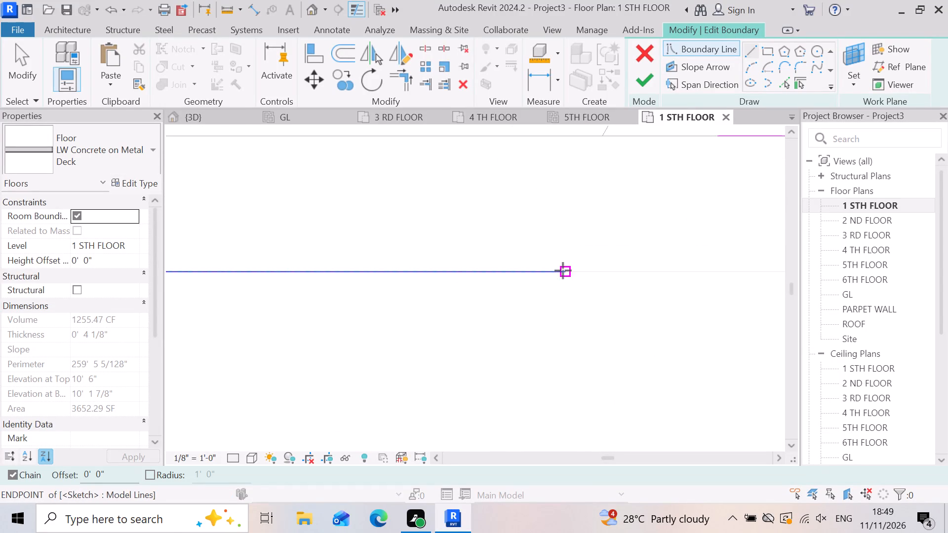
click(563, 270)
scroll(568, 287, down, 4)
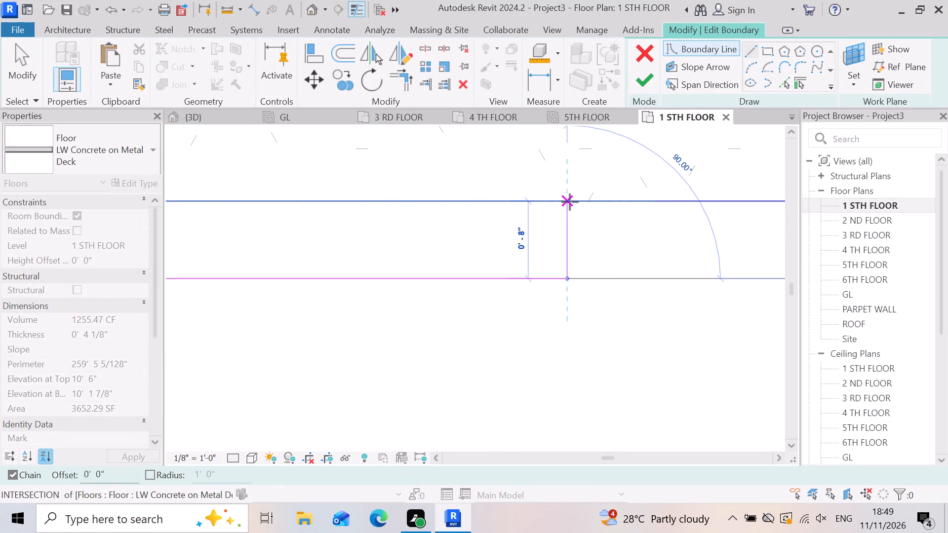
click(570, 202)
scroll(543, 244, down, 4)
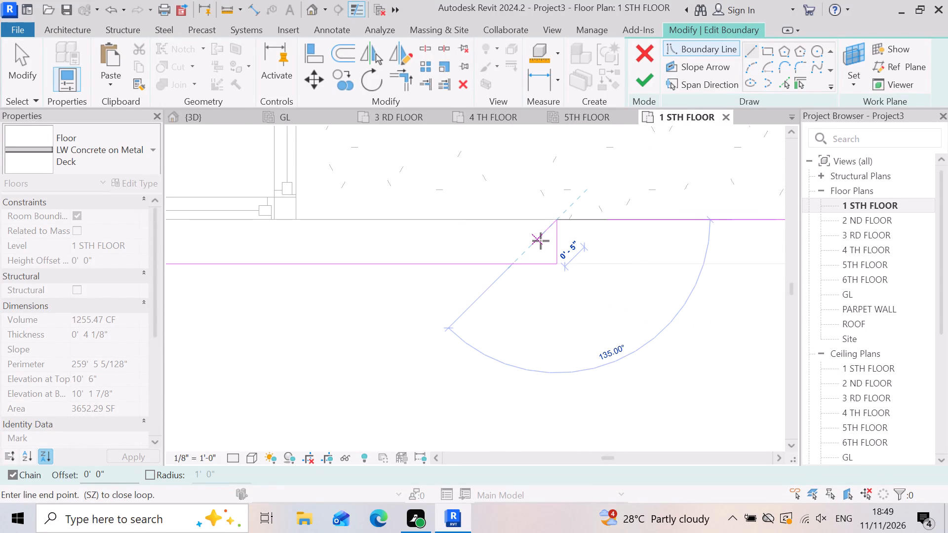
key(Escape)
key(Escape)
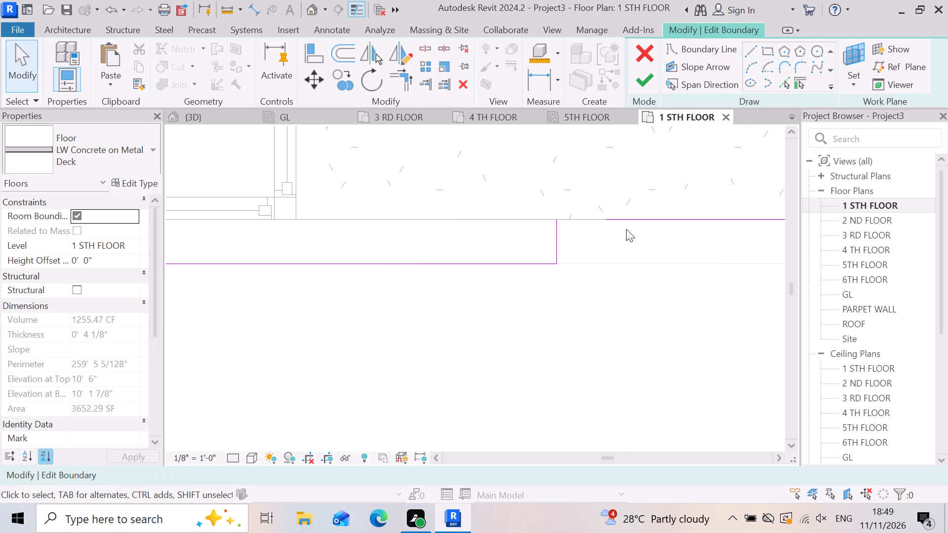
Extend the inner slab edge boundary line to the new 8" return line, making it 7' 9" long.
click(617, 216)
scroll(606, 231, up, 3)
drag(606, 209, 599, 210)
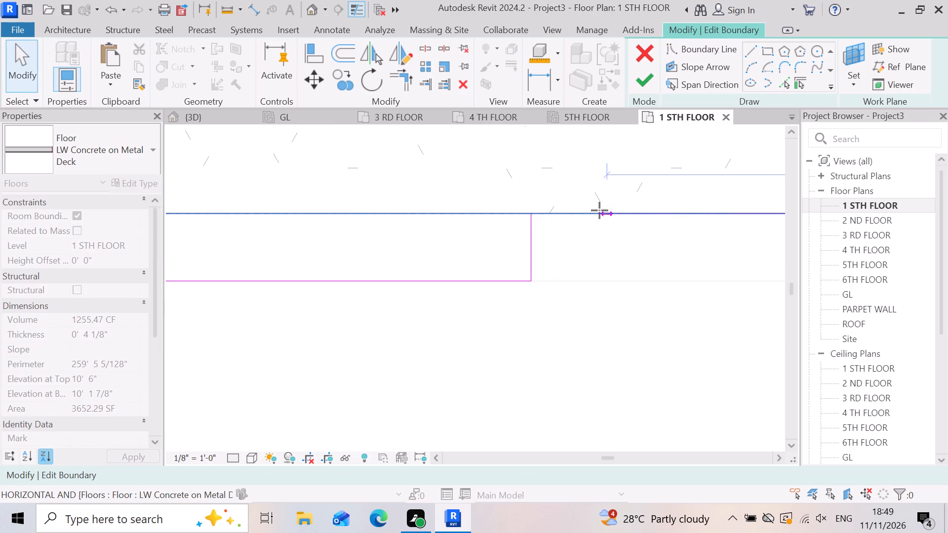
drag(599, 210, 534, 217)
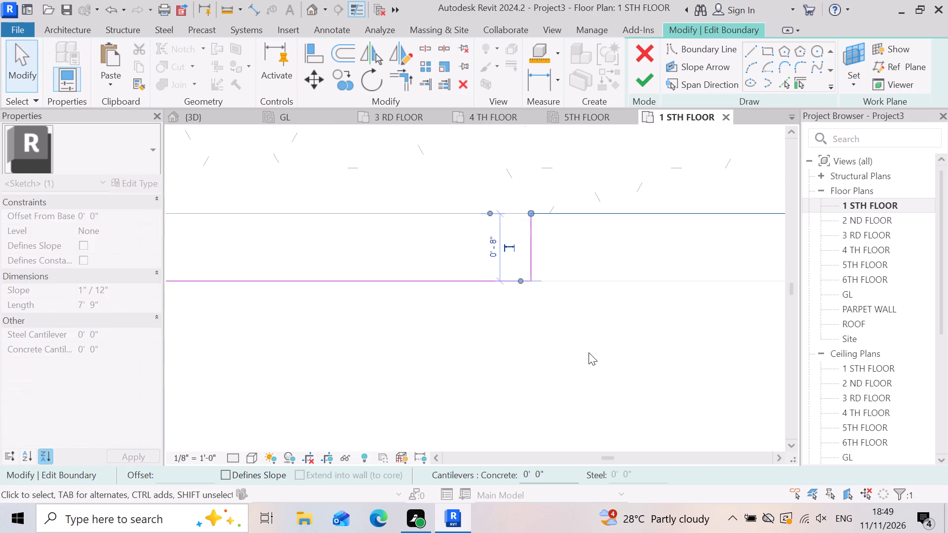
click(587, 349)
Check the newly extended inner boundary line and its step ends between the two bay windows.
scroll(478, 331, down, 11)
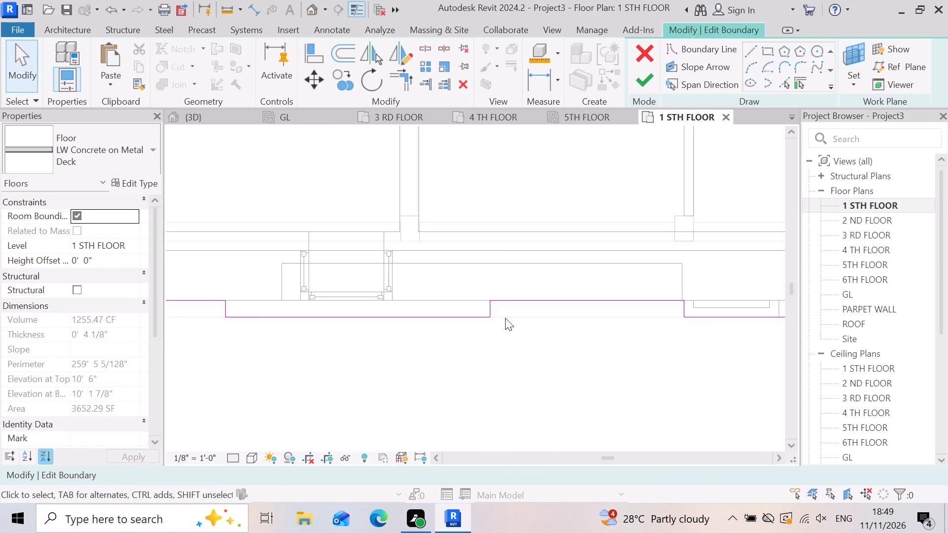
scroll(505, 318, down, 3)
scroll(459, 332, down, 3)
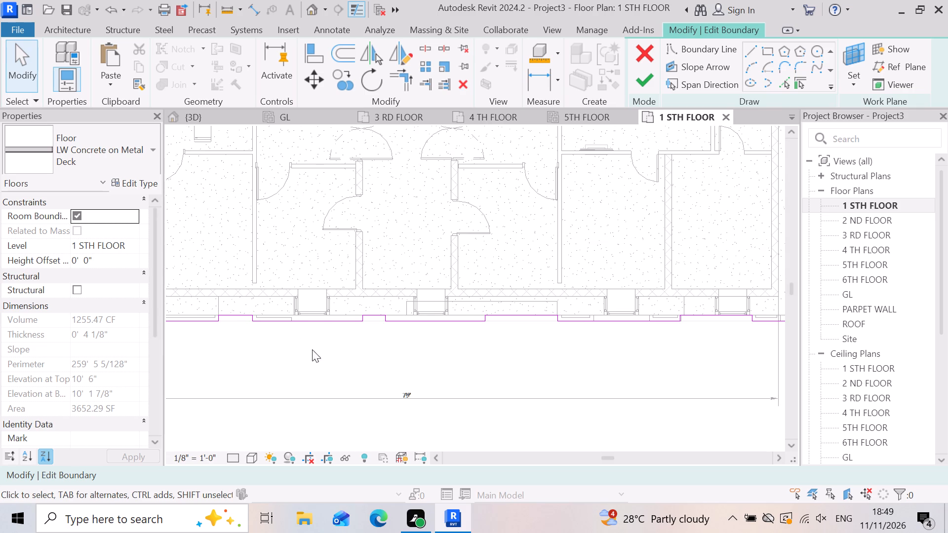
scroll(317, 315, down, 1)
scroll(524, 320, up, 2)
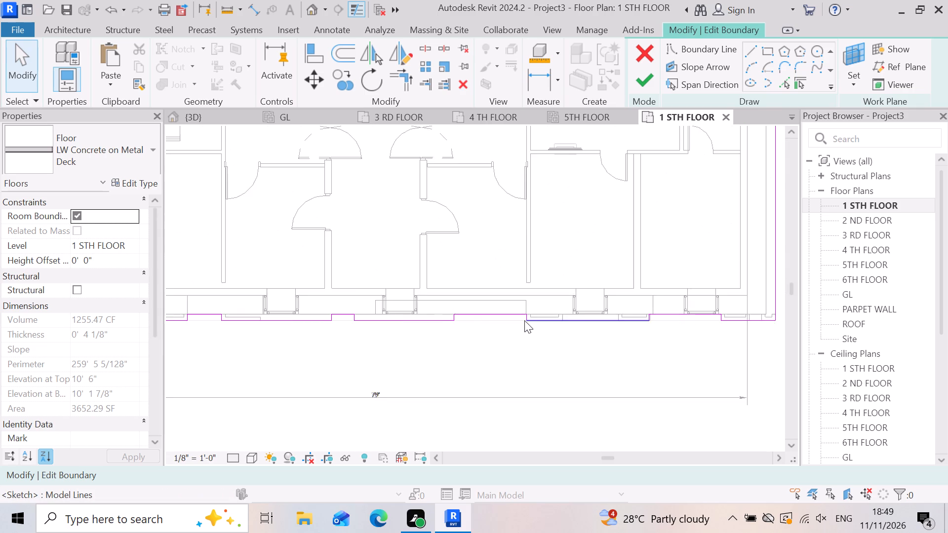
scroll(516, 338, up, 3)
click(509, 299)
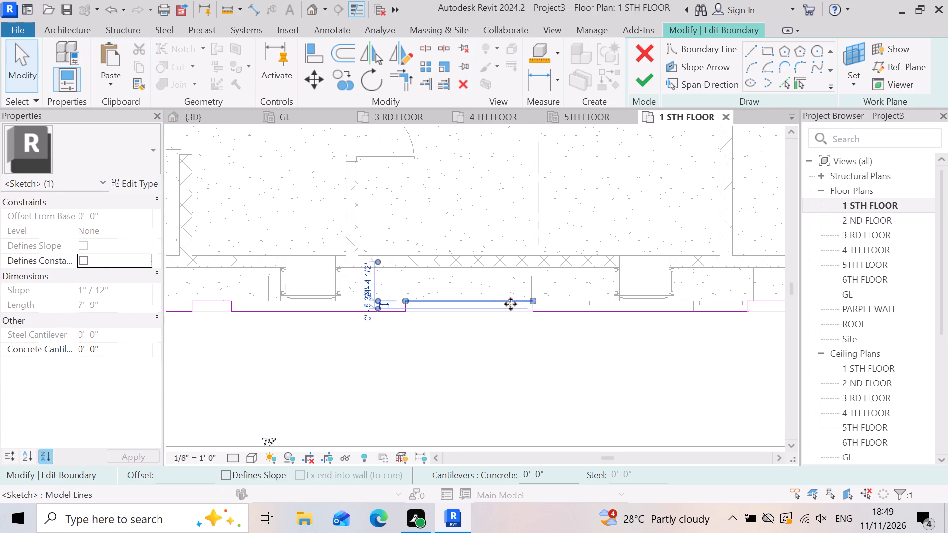
scroll(511, 304, up, 6)
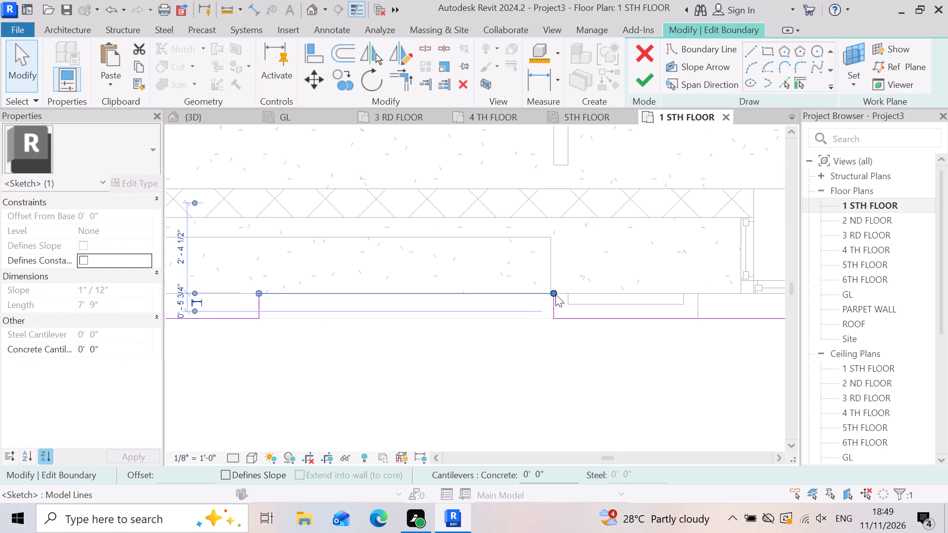
scroll(542, 298, down, 4)
scroll(488, 312, down, 2)
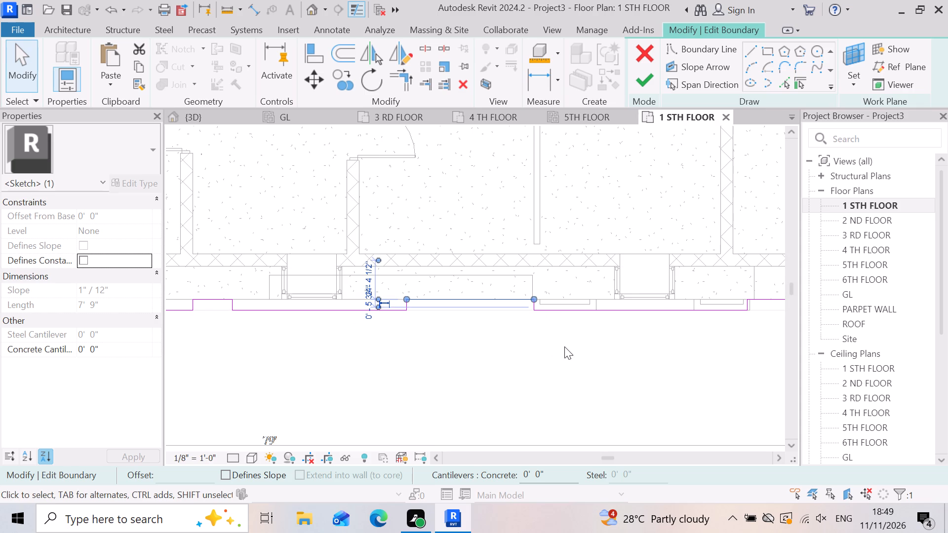
scroll(484, 336, up, 2)
key(Escape)
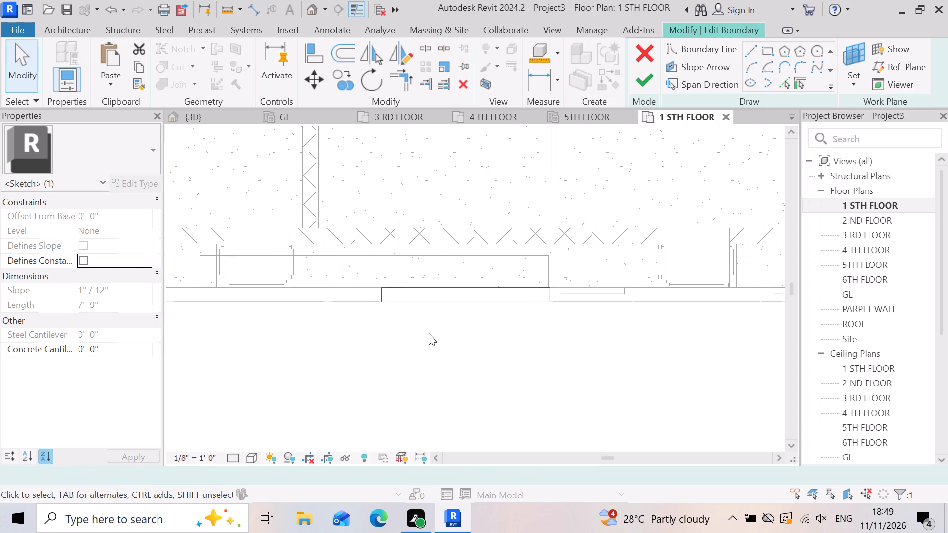
Examine the stepped slab boundary against the facade projection walls on both sides of the next bay window.
scroll(462, 344, down, 2)
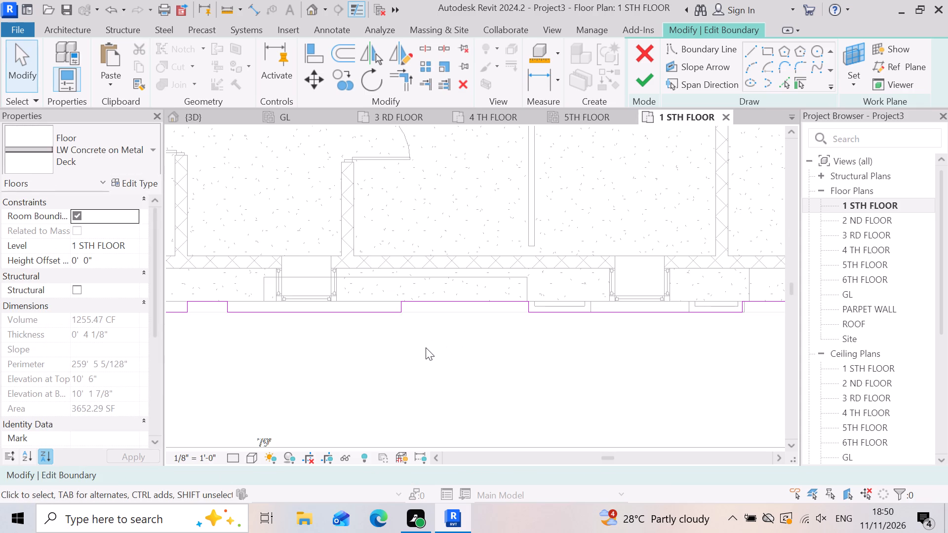
scroll(587, 318, up, 5)
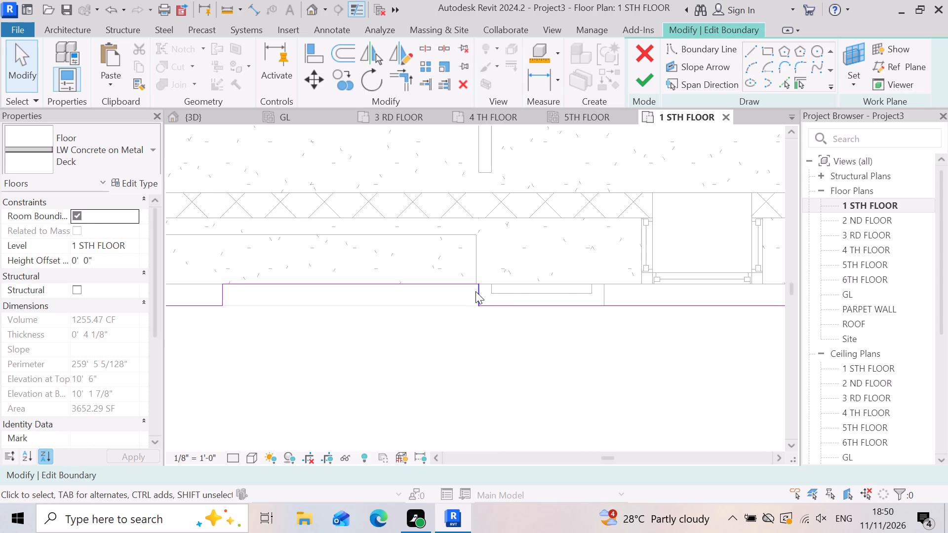
scroll(440, 313, down, 3)
scroll(517, 339, up, 2)
scroll(516, 315, down, 6)
scroll(573, 338, up, 2)
scroll(496, 318, up, 2)
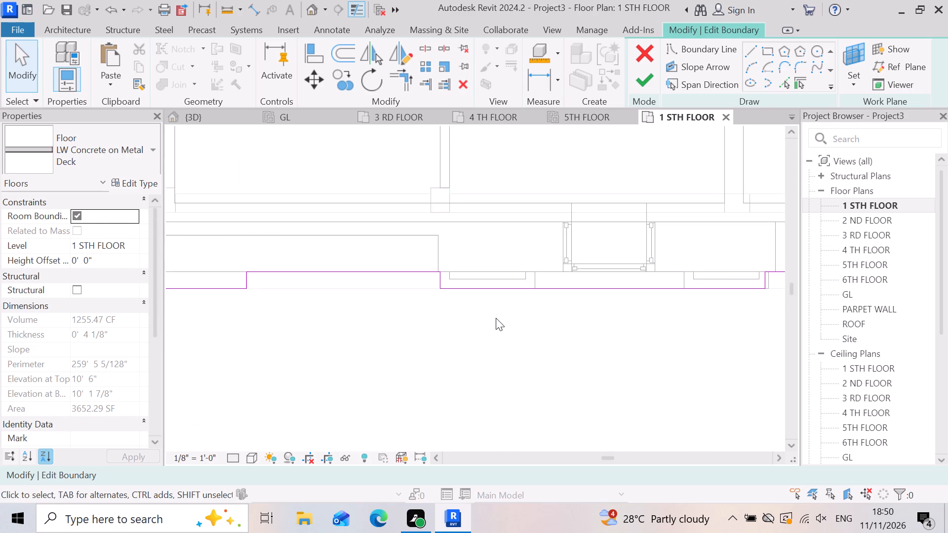
scroll(496, 318, up, 3)
scroll(439, 293, up, 3)
scroll(525, 294, down, 7)
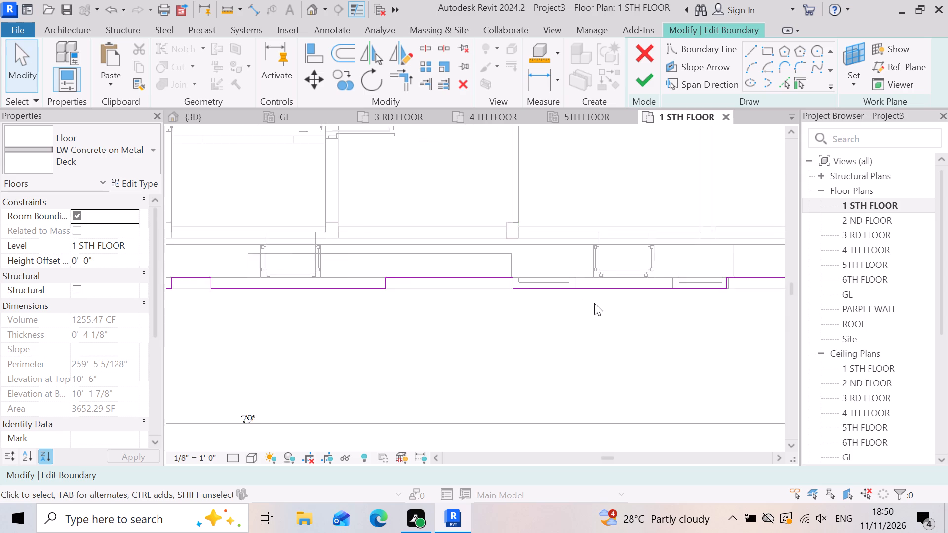
scroll(594, 303, down, 5)
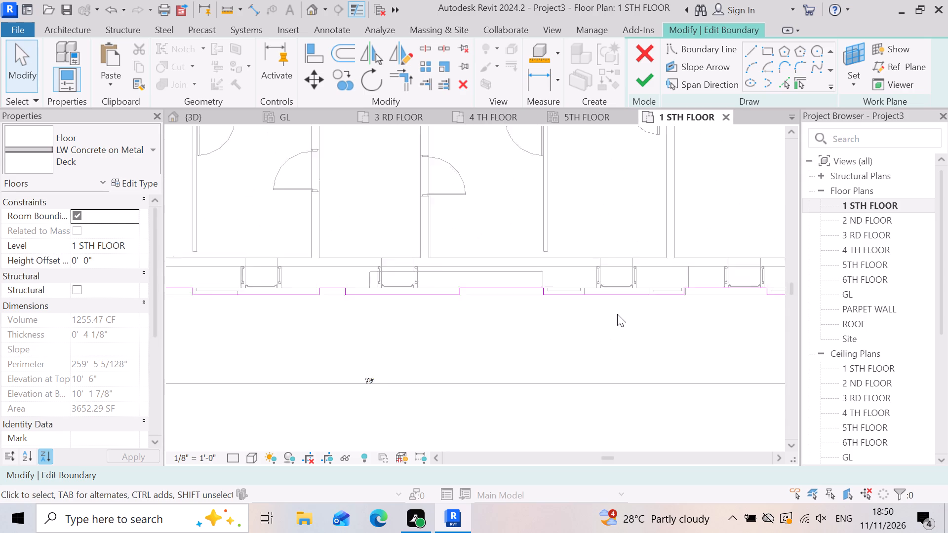
scroll(616, 316, up, 2)
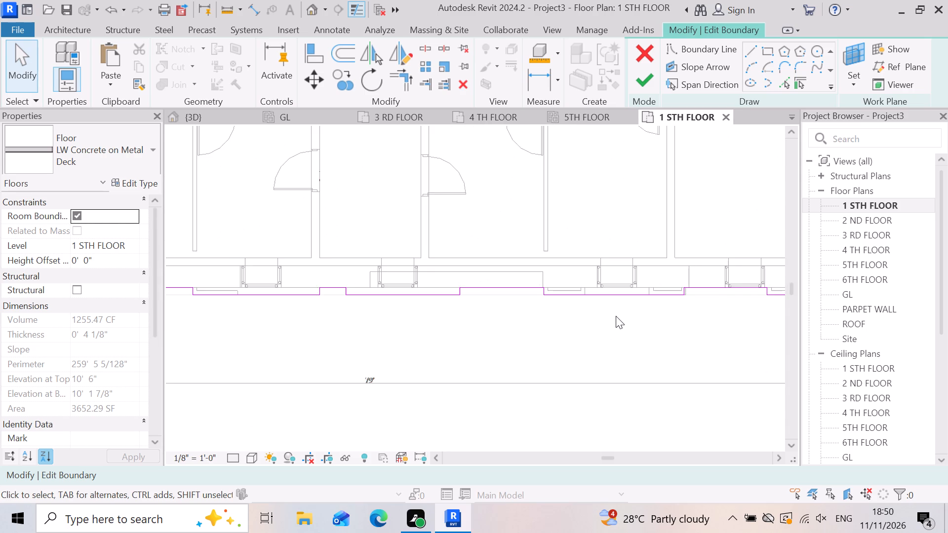
scroll(591, 315, up, 3)
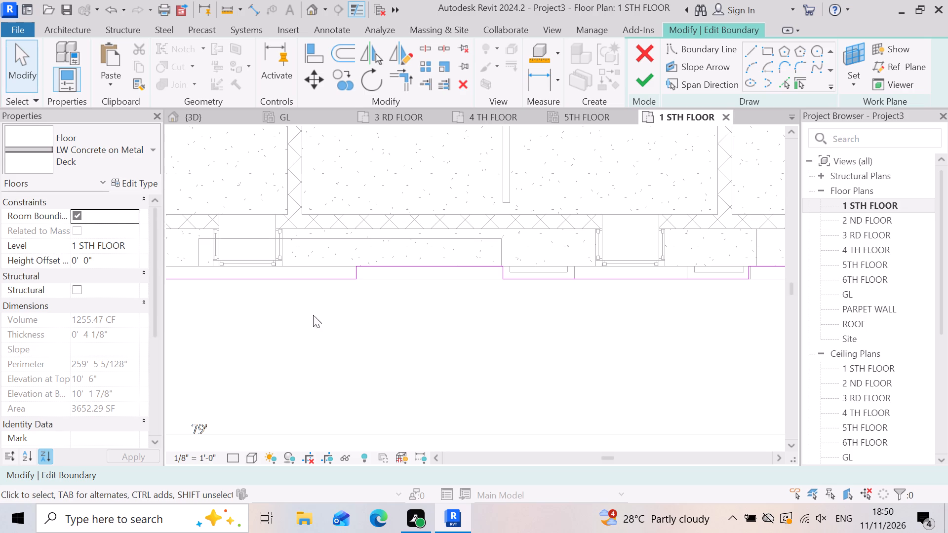
scroll(562, 292, up, 6)
scroll(582, 286, down, 7)
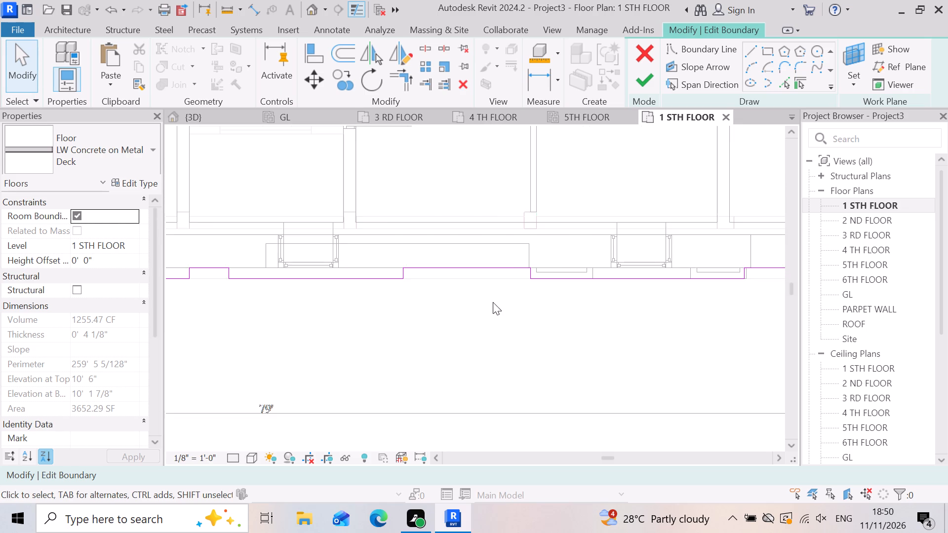
scroll(511, 314, down, 3)
scroll(589, 309, up, 2)
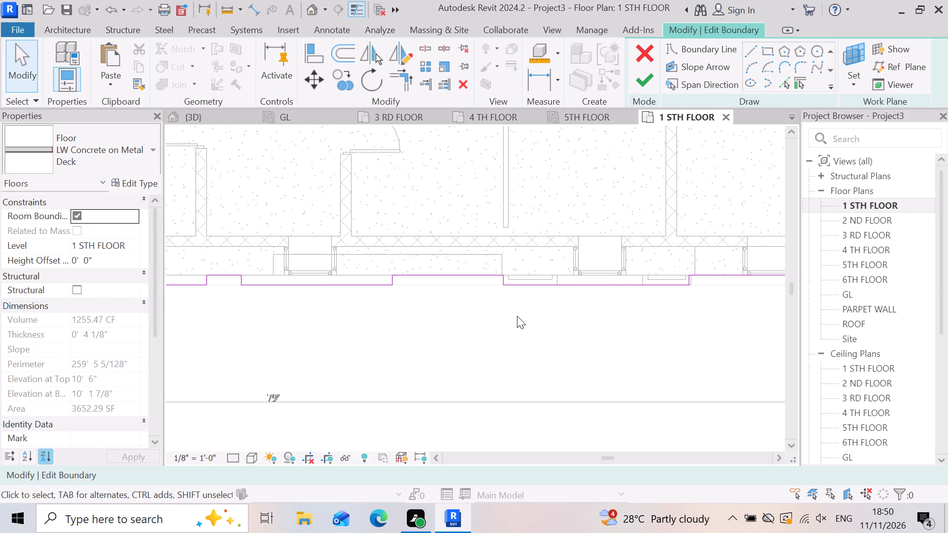
scroll(593, 327, up, 2)
scroll(529, 270, up, 4)
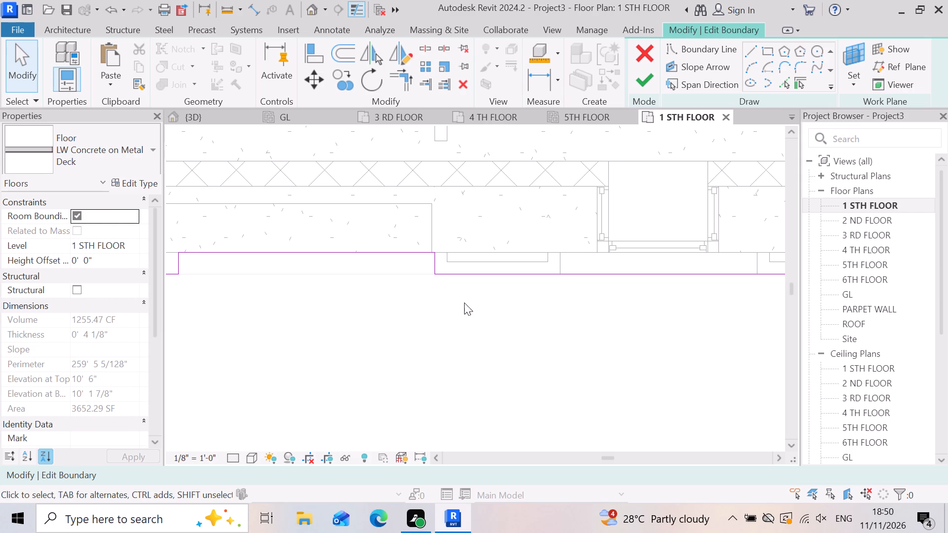
scroll(549, 258, up, 4)
scroll(599, 291, down, 6)
scroll(574, 287, up, 3)
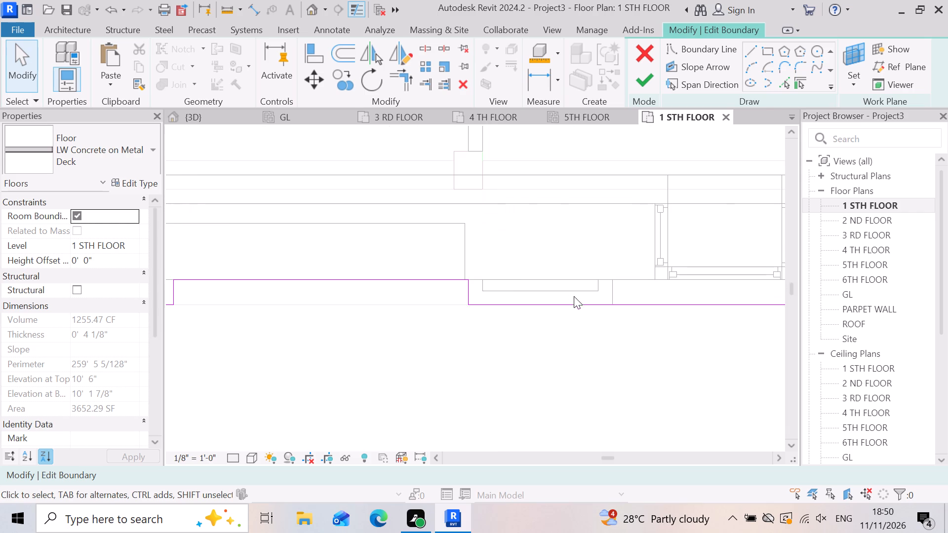
scroll(586, 321, down, 7)
scroll(533, 326, up, 2)
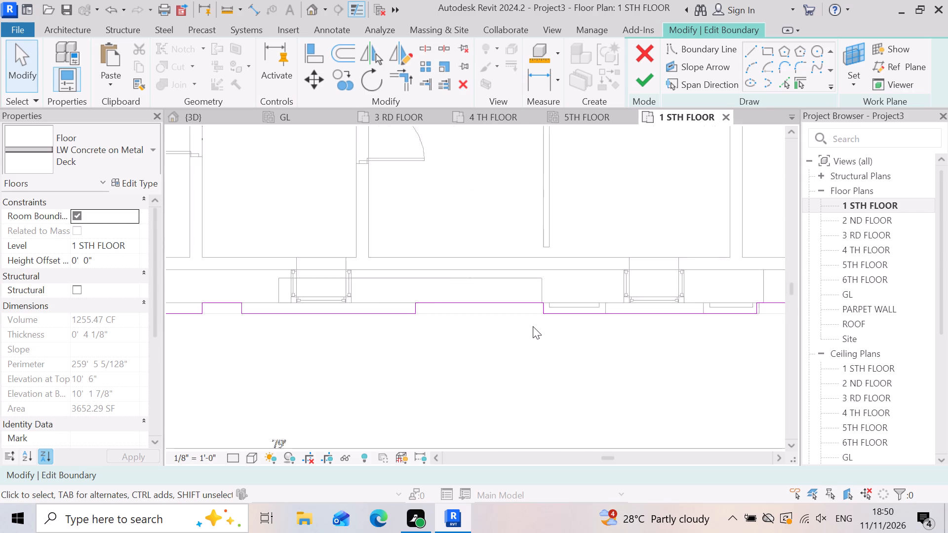
scroll(533, 326, up, 1)
scroll(617, 320, up, 3)
key(Escape)
scroll(592, 297, up, 2)
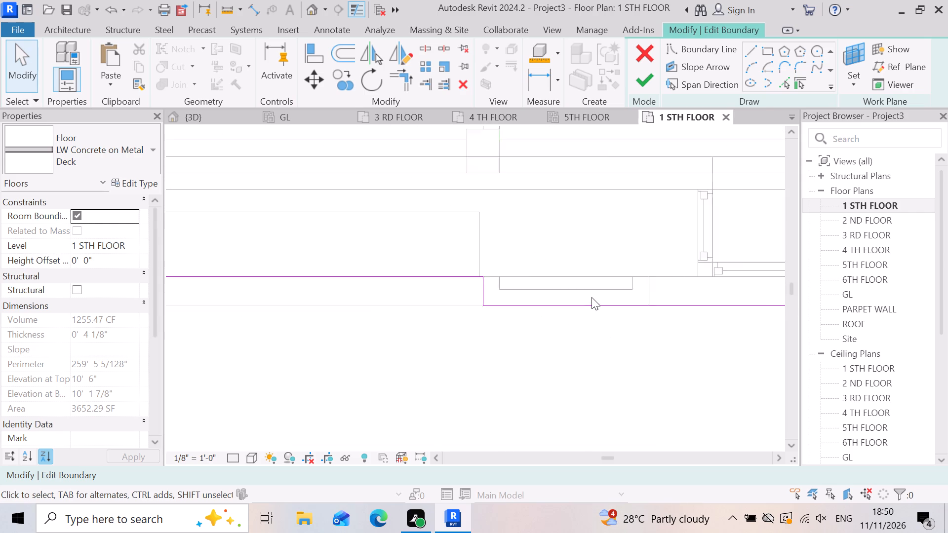
scroll(592, 297, up, 1)
click(619, 287)
scroll(594, 293, down, 4)
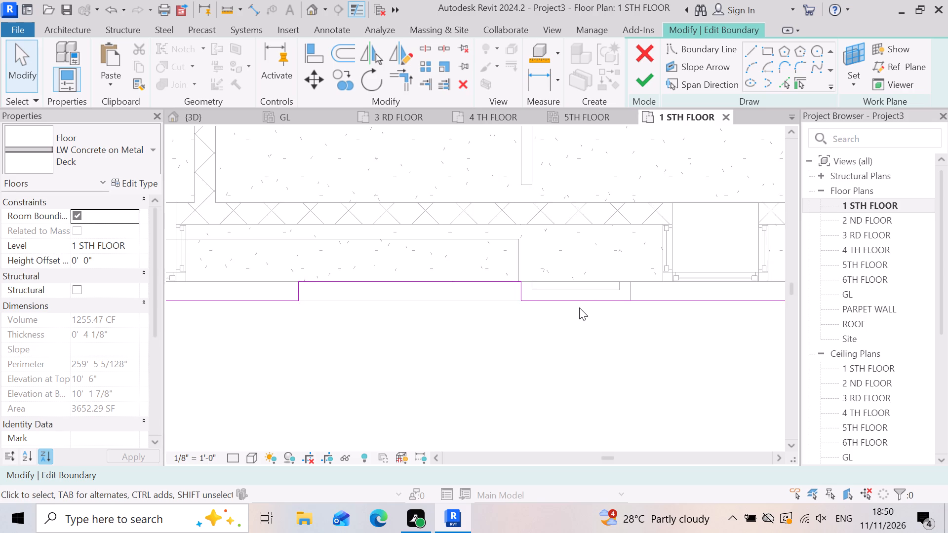
scroll(579, 307, down, 4)
scroll(474, 316, down, 3)
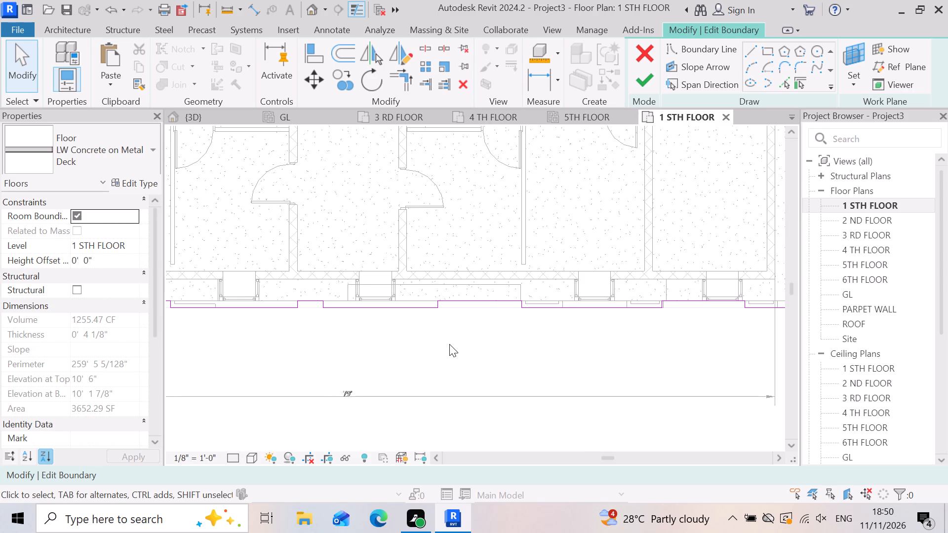
Review the steps of the slab's front boundary along the facade towards the building's corner.
scroll(613, 289, up, 2)
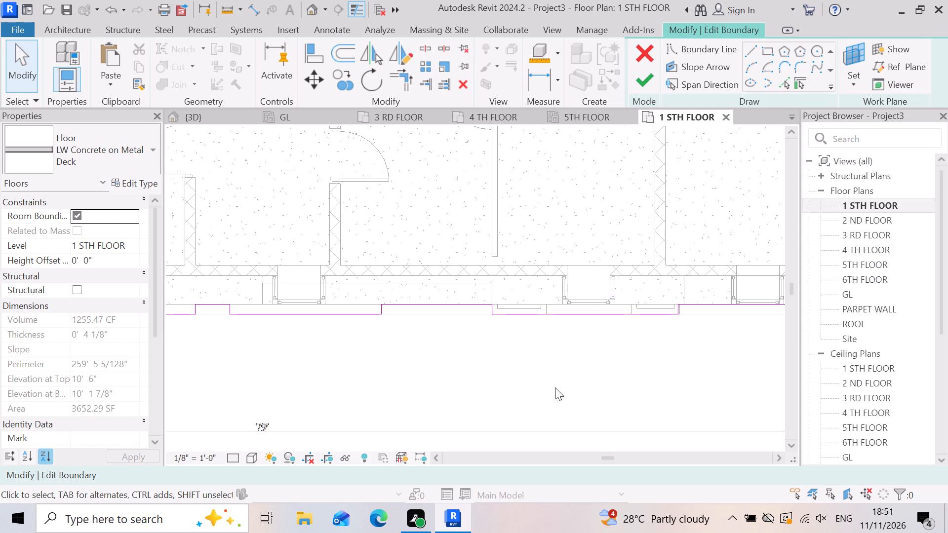
scroll(573, 383, up, 2)
scroll(590, 198, down, 5)
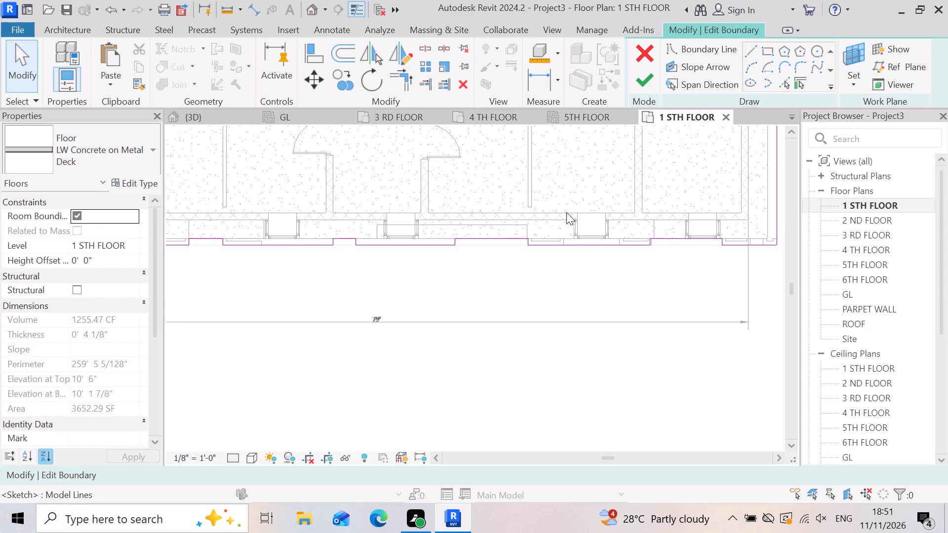
scroll(556, 208, up, 5)
scroll(510, 308, down, 6)
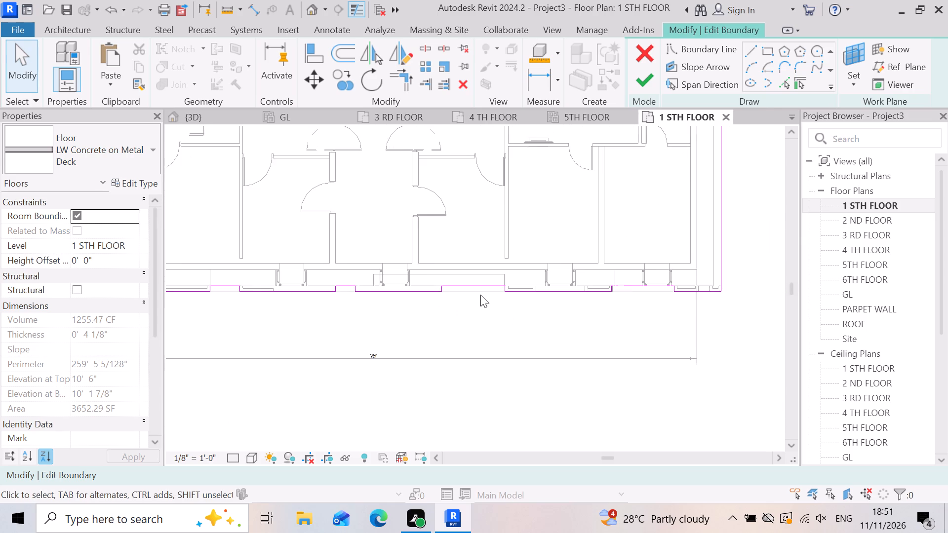
scroll(435, 321, down, 3)
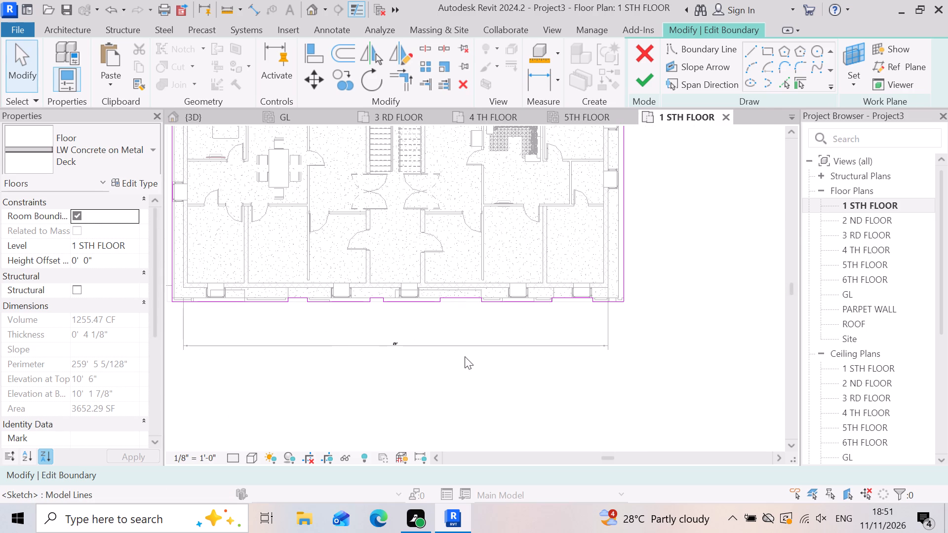
scroll(477, 337, up, 4)
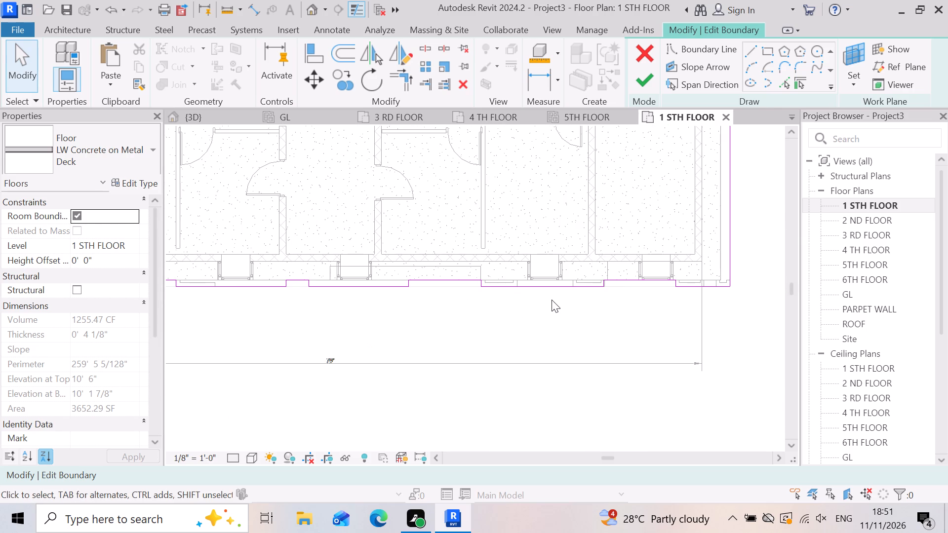
scroll(552, 300, up, 2)
scroll(507, 294, up, 4)
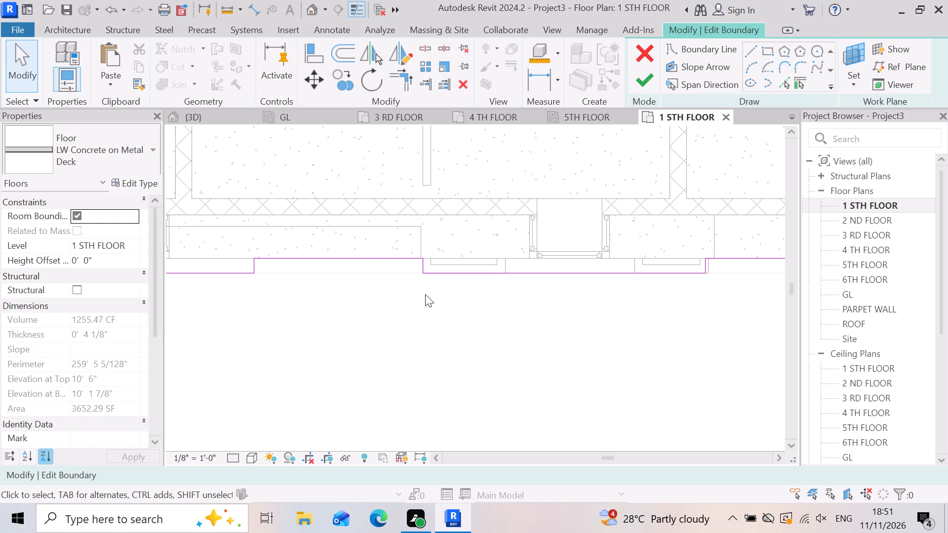
scroll(470, 295, down, 2)
scroll(646, 333, up, 1)
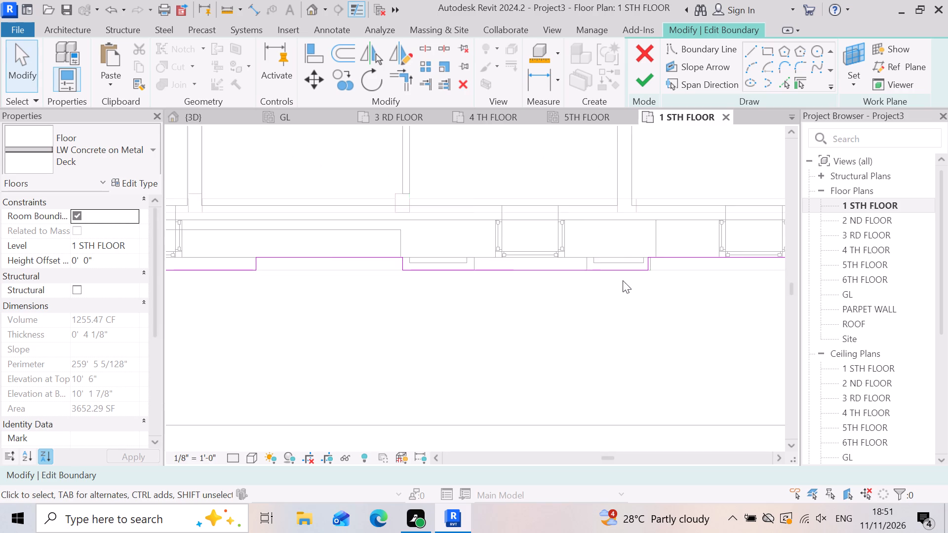
scroll(623, 280, up, 4)
scroll(638, 308, down, 2)
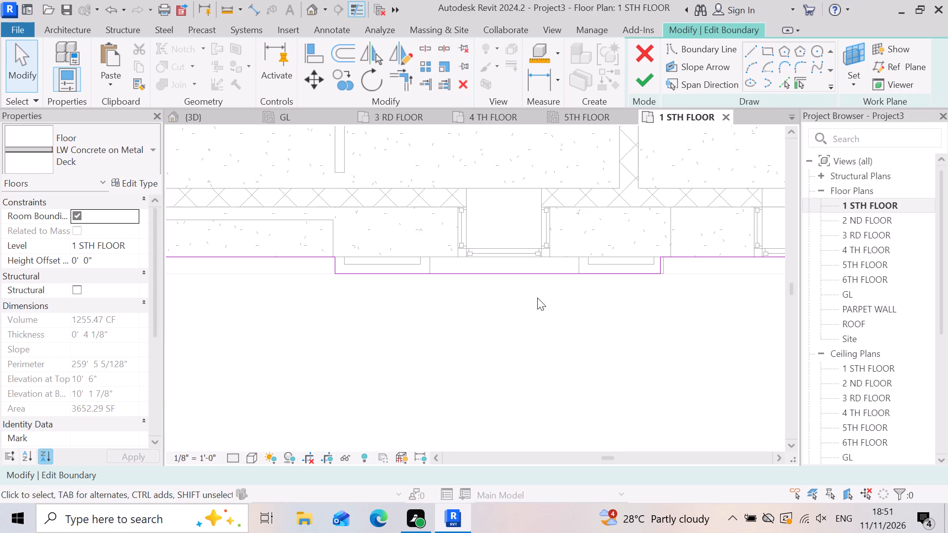
scroll(543, 298, up, 2)
scroll(497, 297, up, 2)
scroll(465, 287, down, 4)
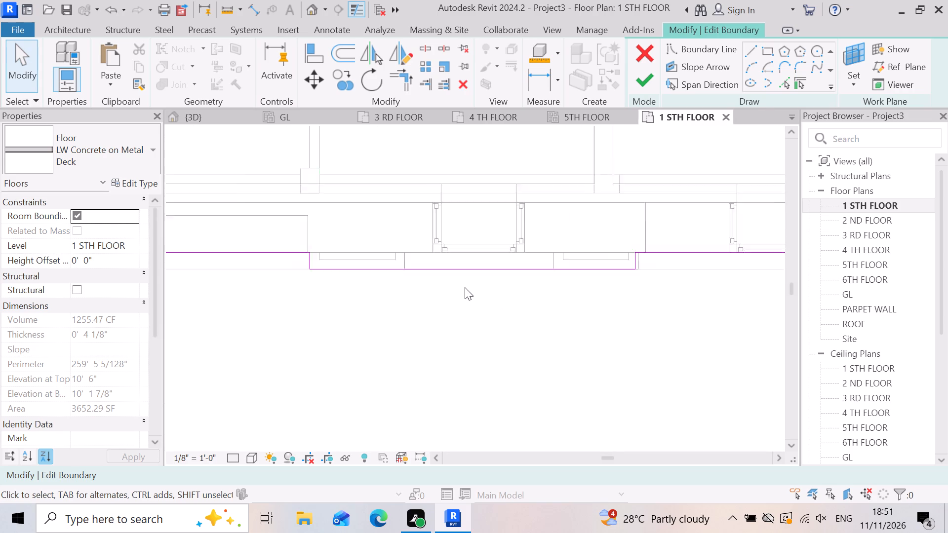
scroll(465, 287, down, 4)
Delete the 8" return line on the corner side of the bay window nearest the slab's front corner.
scroll(726, 292, up, 2)
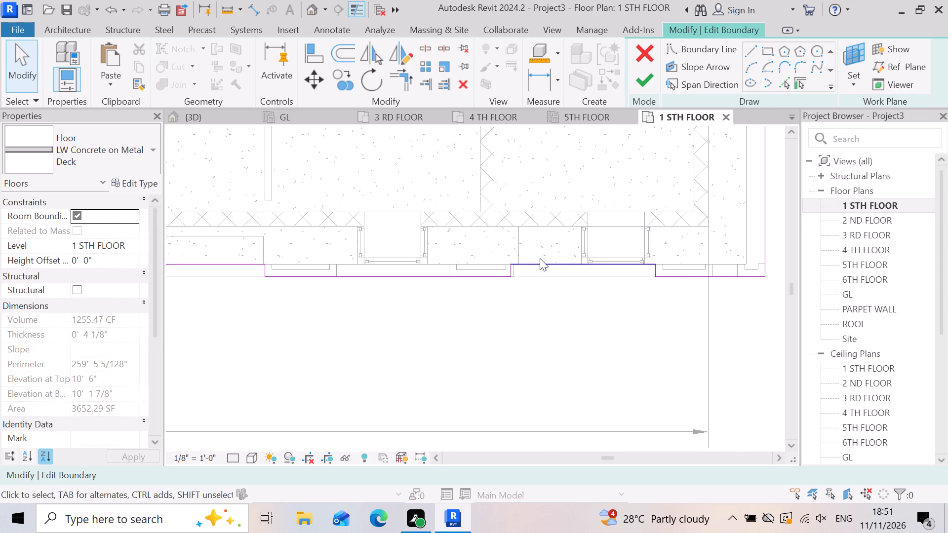
scroll(539, 257, up, 2)
scroll(503, 256, down, 3)
scroll(611, 283, up, 5)
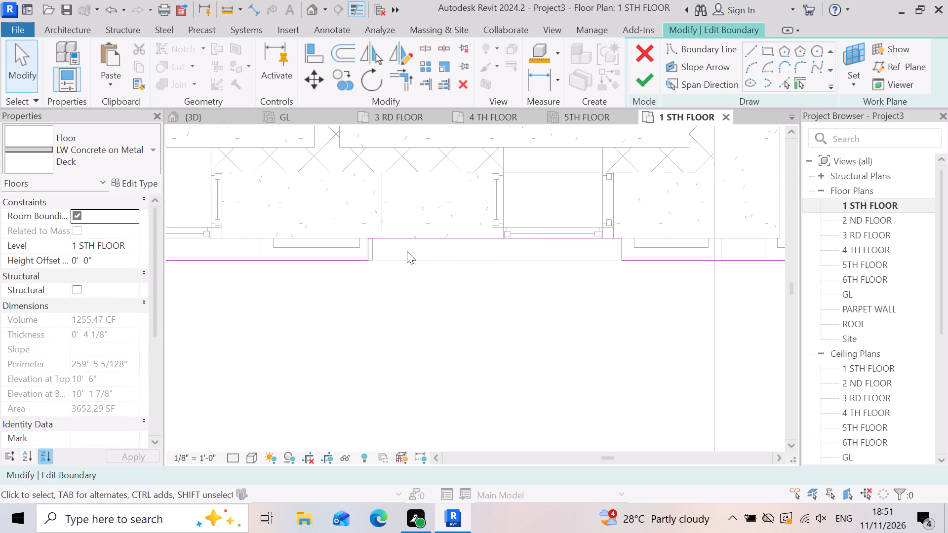
click(622, 248)
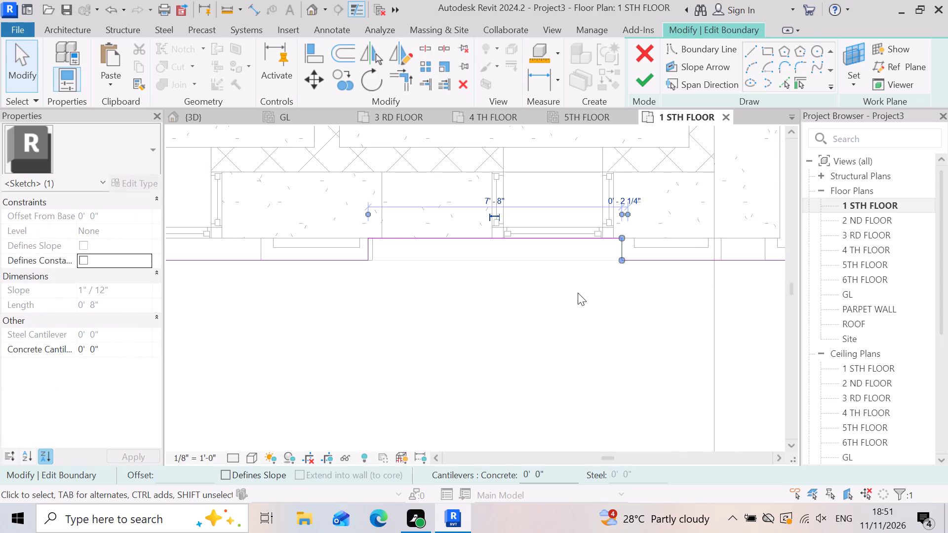
scroll(578, 293, down, 8)
key(Delete)
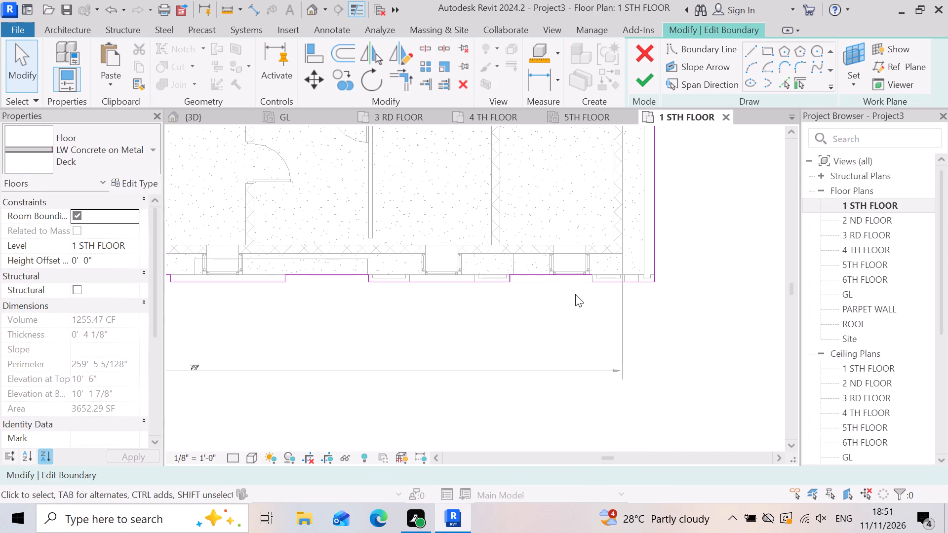
Delete the outer slab boundary line between the last bay window and the slab's front corner.
scroll(575, 294, up, 4)
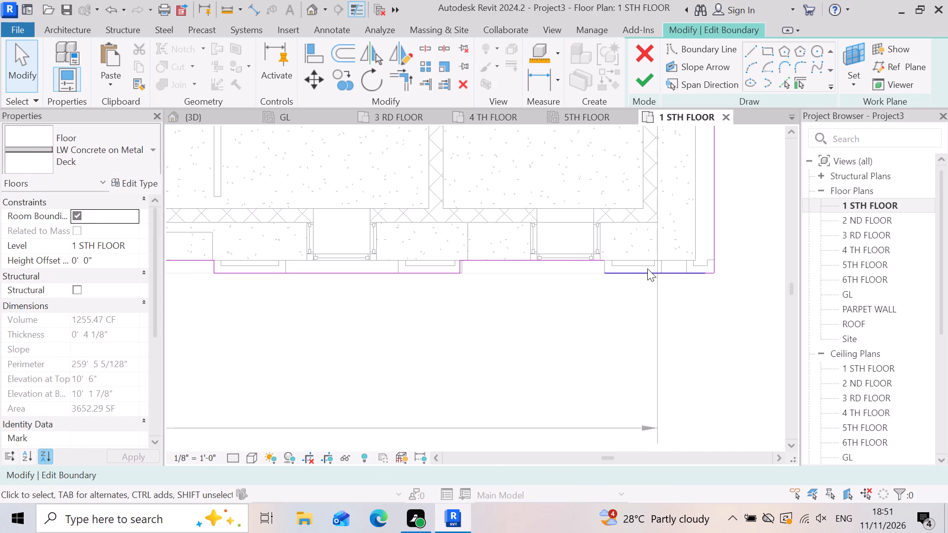
click(647, 268)
scroll(660, 289, up, 3)
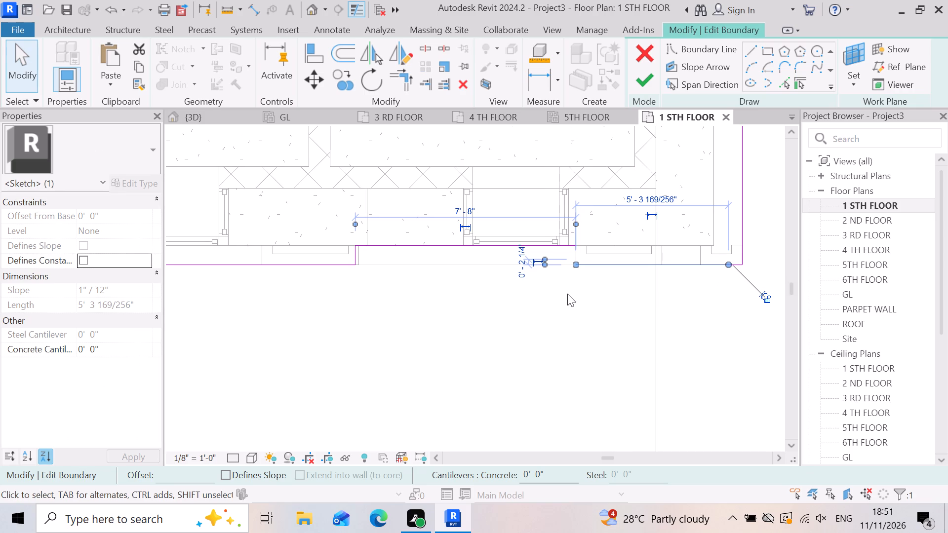
key(Delete)
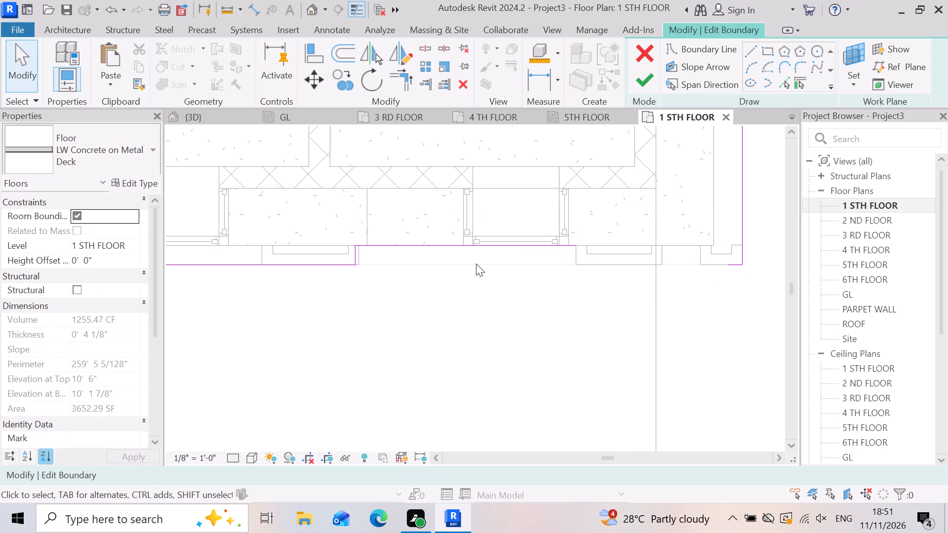
Shorten the inner boundary line in front of the last bay window to about 2'-4", moving its corner-side end.
scroll(478, 265, down, 3)
scroll(482, 265, up, 5)
scroll(534, 247, up, 3)
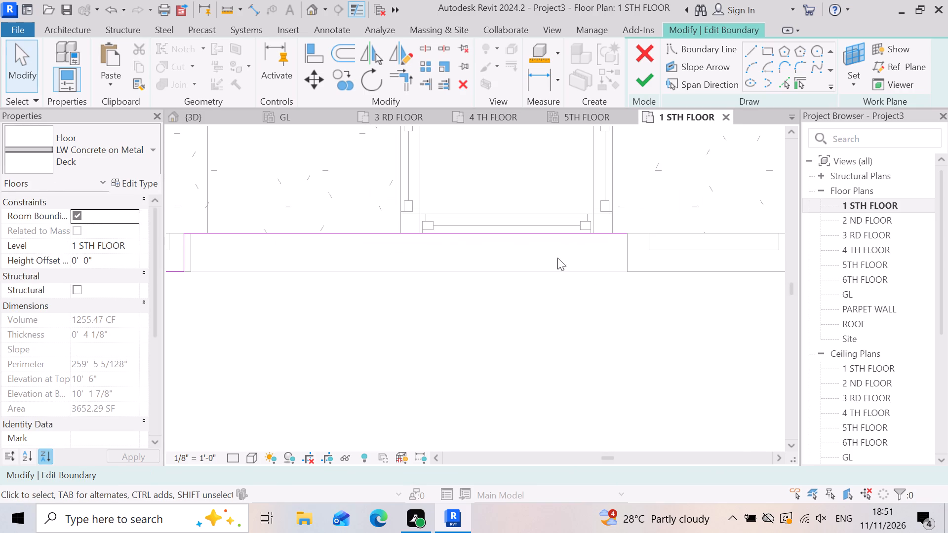
click(576, 231)
scroll(660, 272, down, 4)
scroll(642, 278, up, 3)
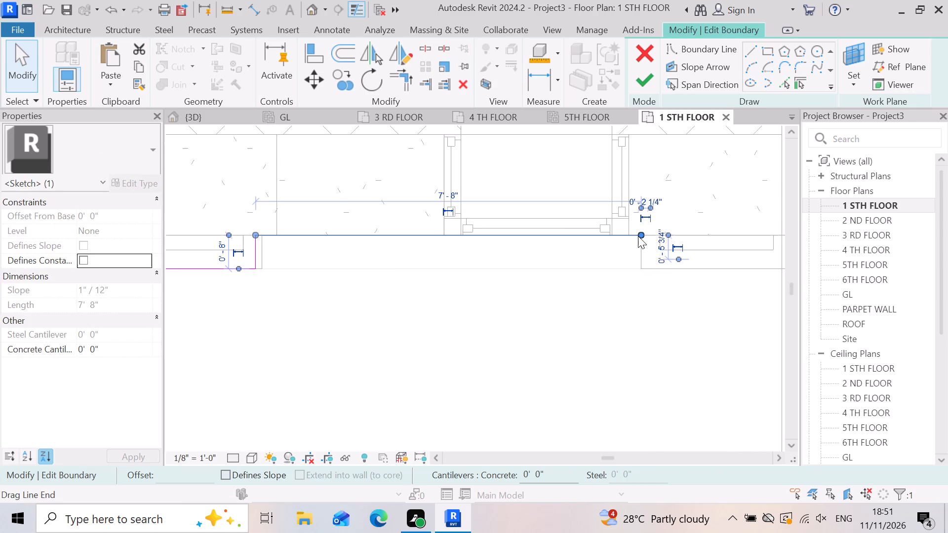
drag(638, 236, 425, 235)
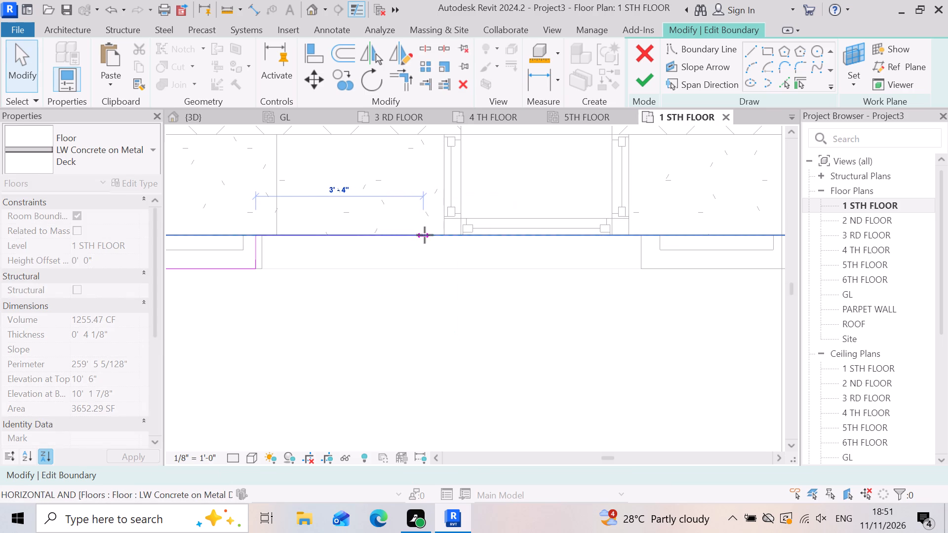
drag(425, 235, 373, 232)
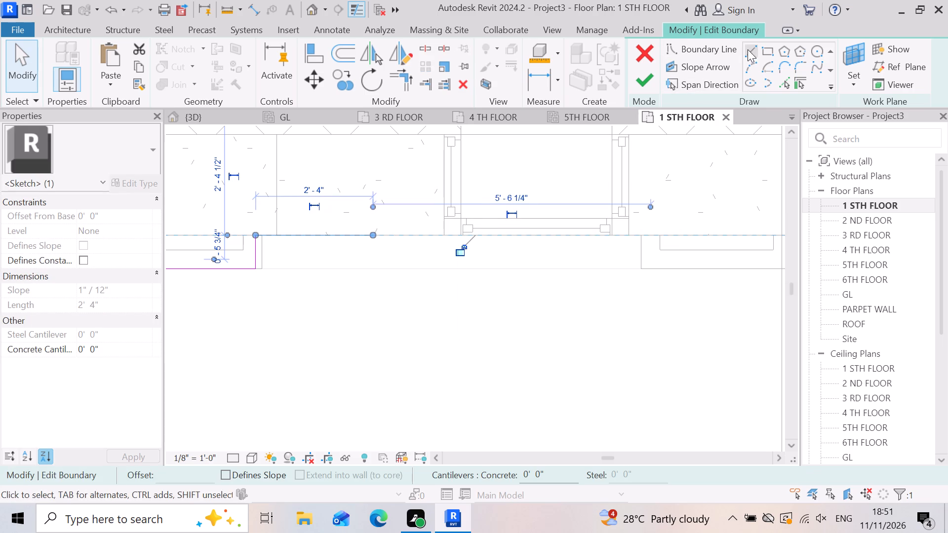
Draw an 8" perpendicular boundary line outward from the shortened line's free end to the outer boundary alignment.
click(750, 48)
scroll(408, 262, up, 3)
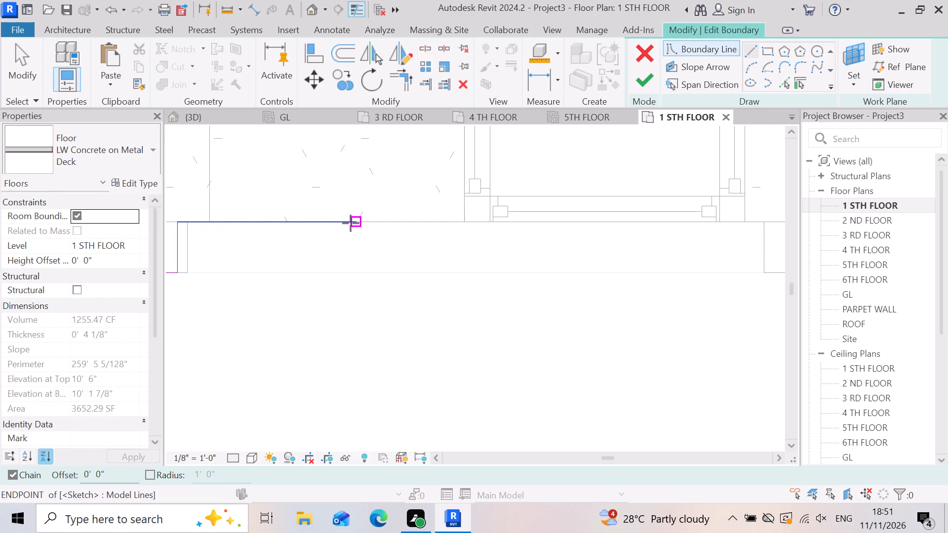
click(354, 222)
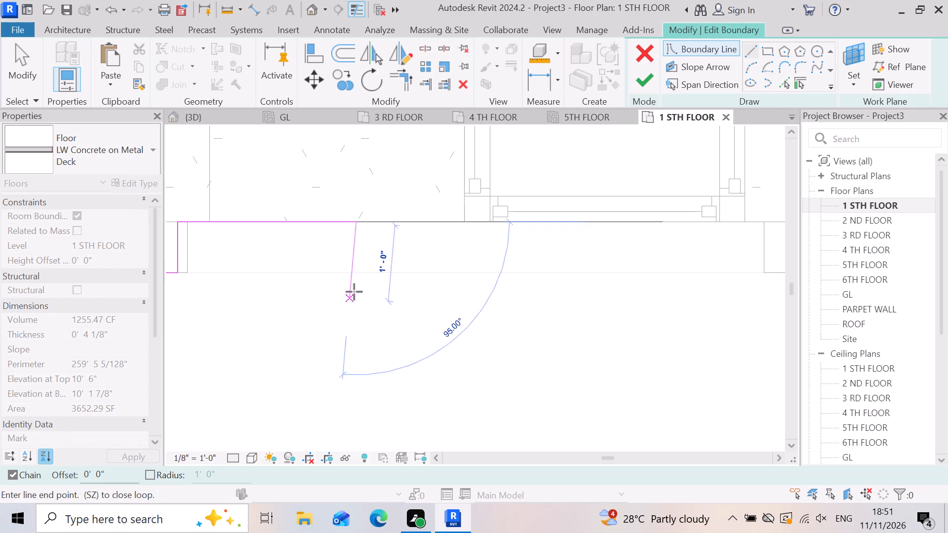
scroll(361, 278, down, 3)
scroll(357, 284, up, 3)
scroll(356, 274, down, 4)
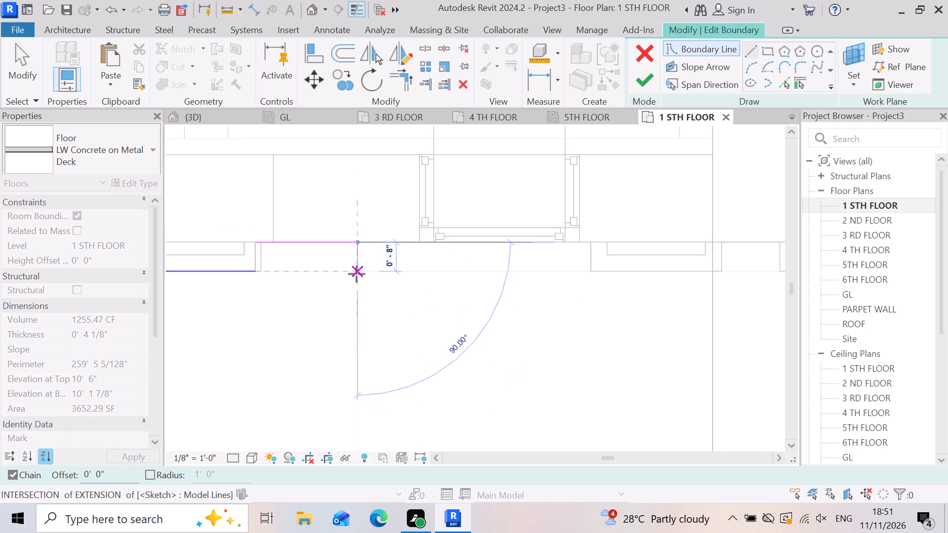
scroll(356, 274, down, 3)
scroll(350, 290, up, 3)
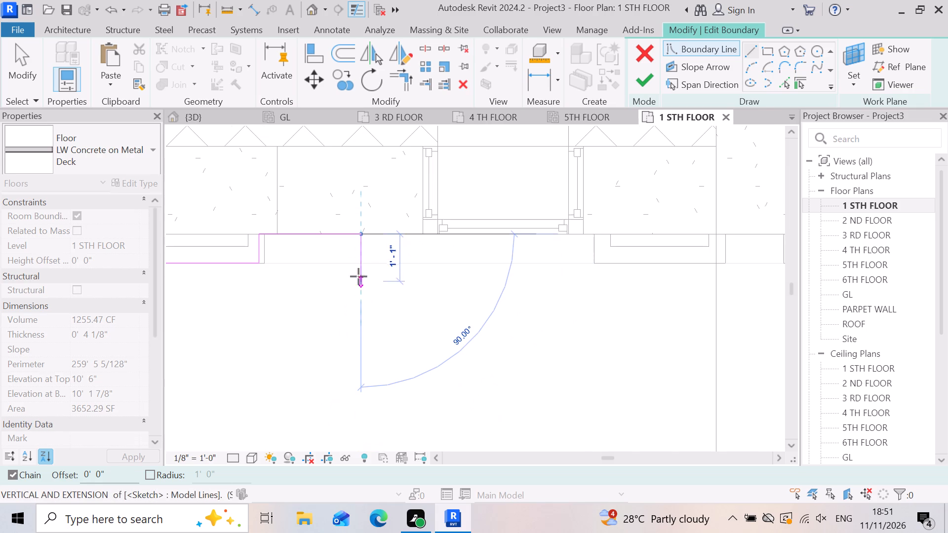
click(357, 269)
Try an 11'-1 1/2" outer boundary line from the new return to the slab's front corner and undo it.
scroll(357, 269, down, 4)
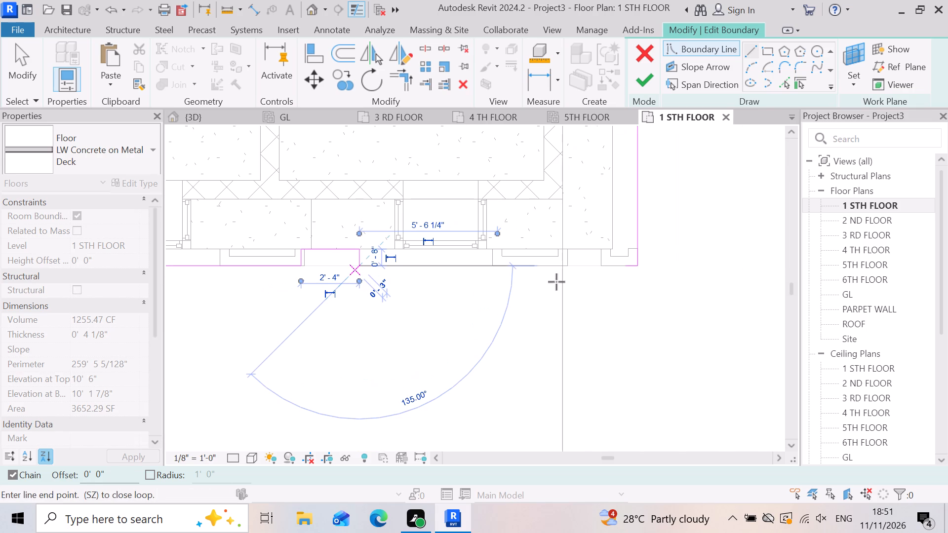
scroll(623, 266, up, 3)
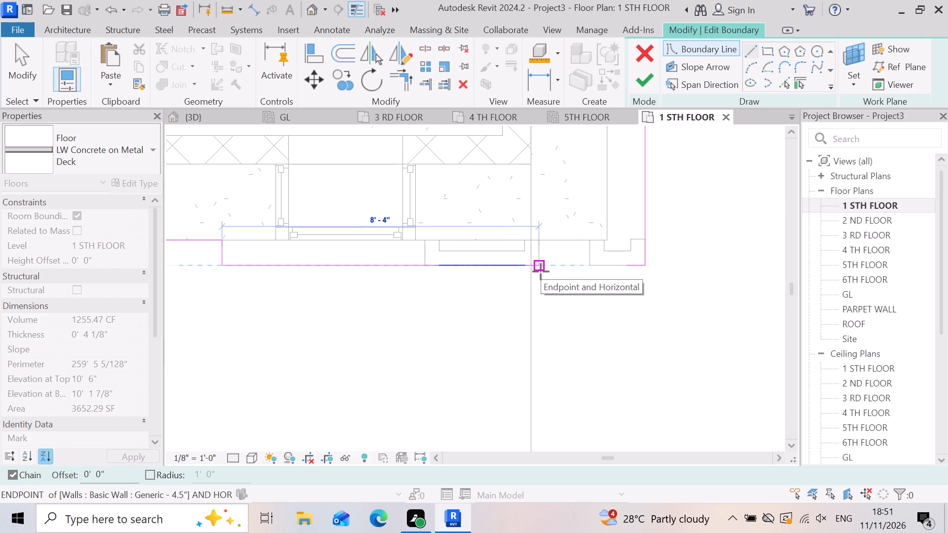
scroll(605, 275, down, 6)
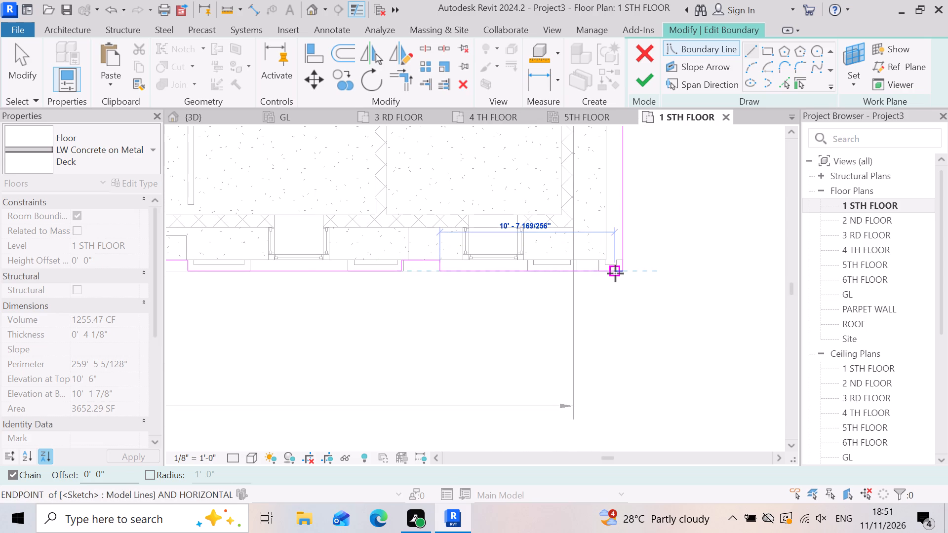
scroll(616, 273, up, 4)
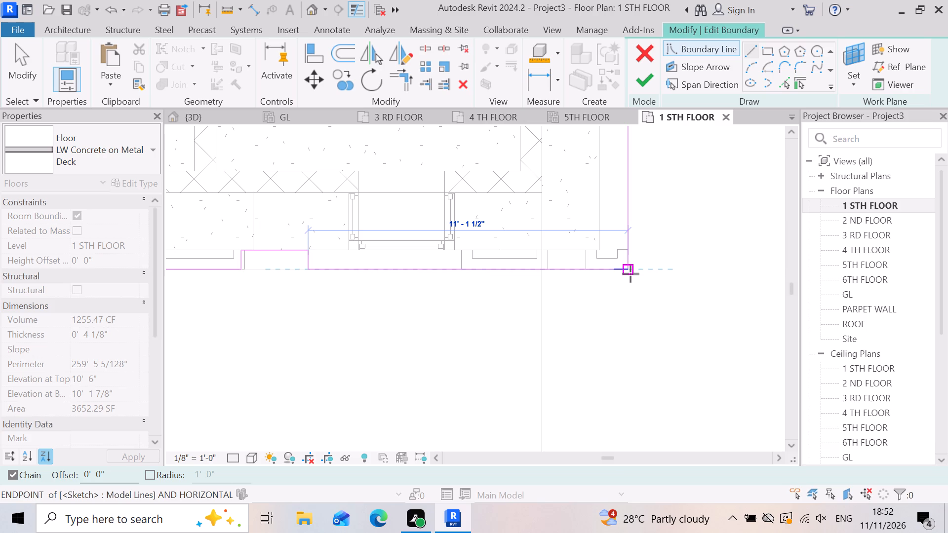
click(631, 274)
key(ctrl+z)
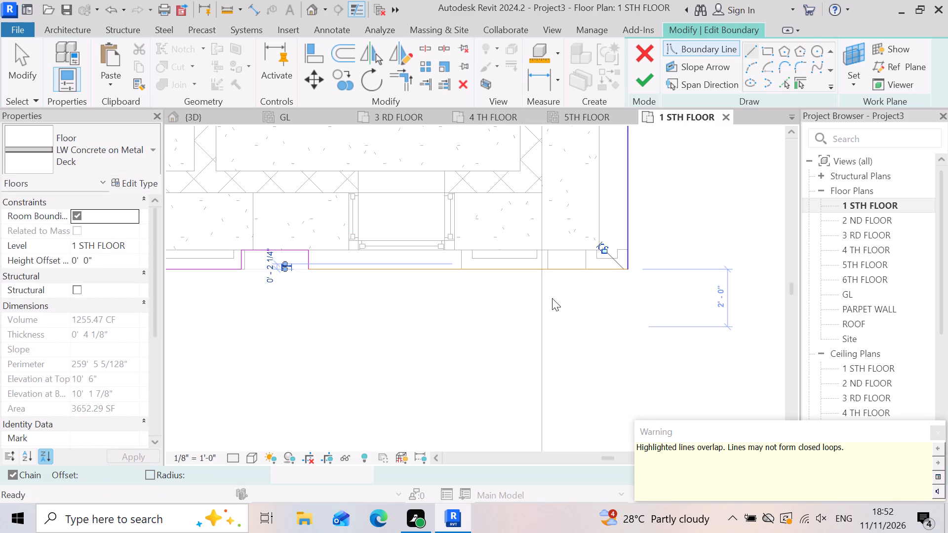
Draw an outer boundary line about 8'-4" long from the 8" return past the last bay window to the projection wall's end.
scroll(313, 271, up, 2)
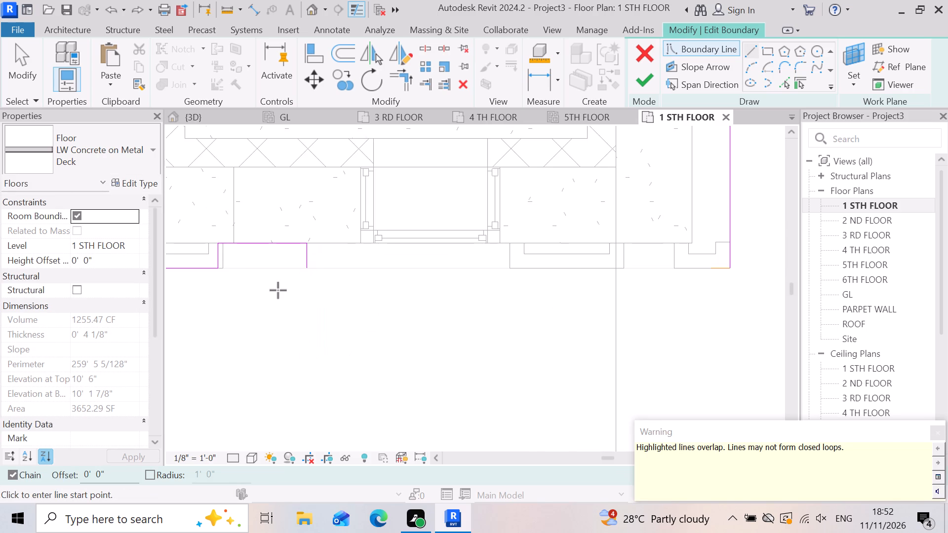
scroll(292, 288, up, 7)
click(309, 250)
scroll(276, 274, down, 4)
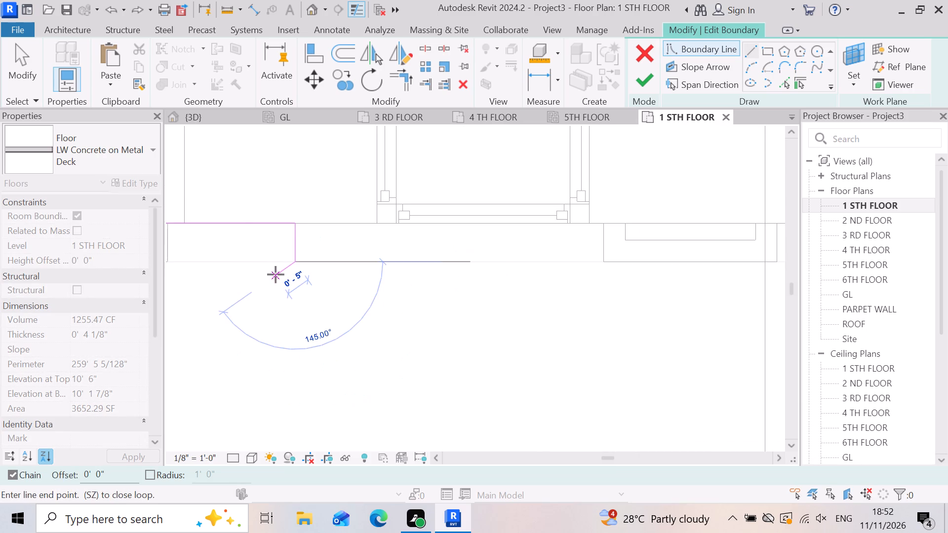
scroll(483, 312, down, 4)
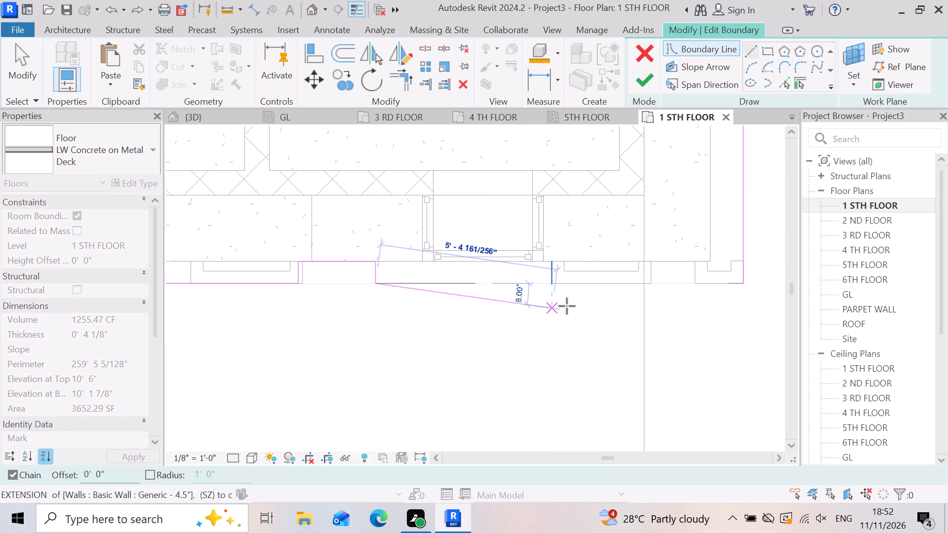
scroll(582, 294, up, 2)
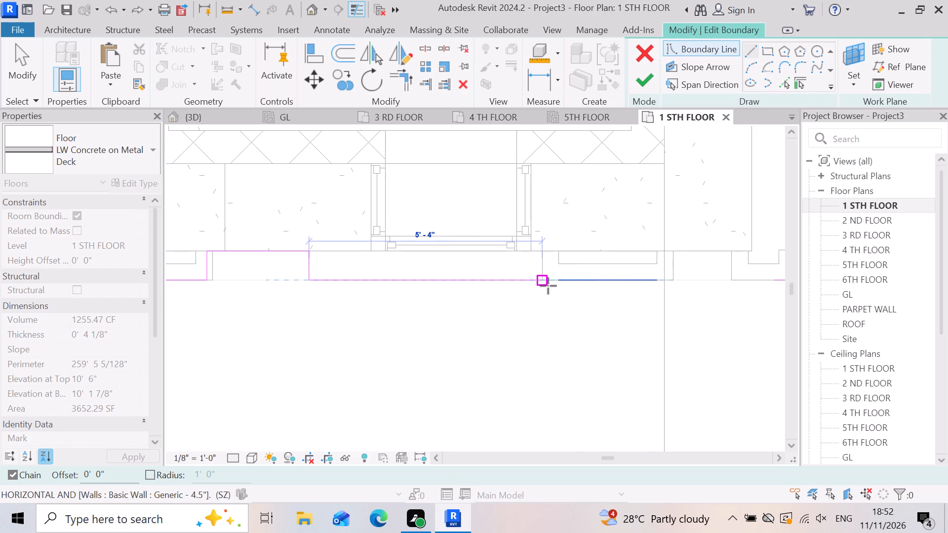
scroll(548, 286, down, 7)
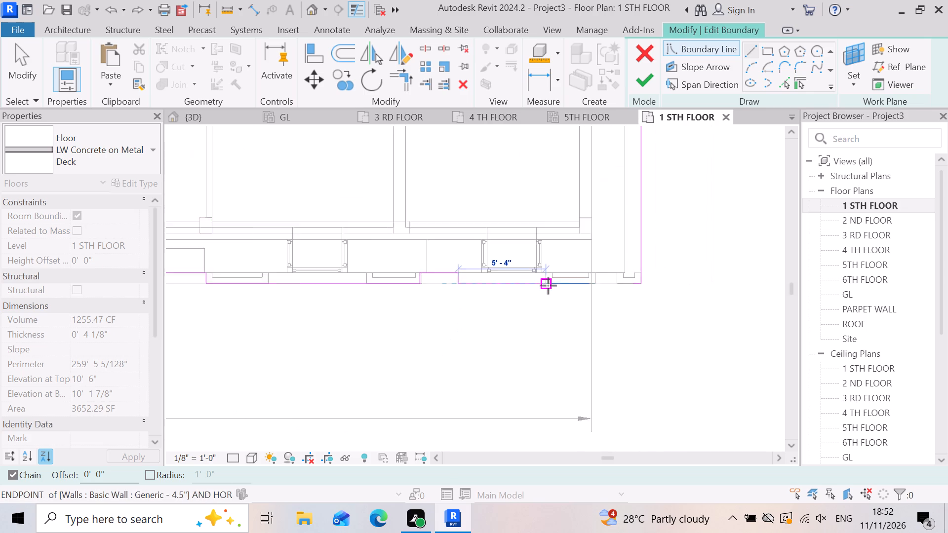
scroll(548, 286, down, 1)
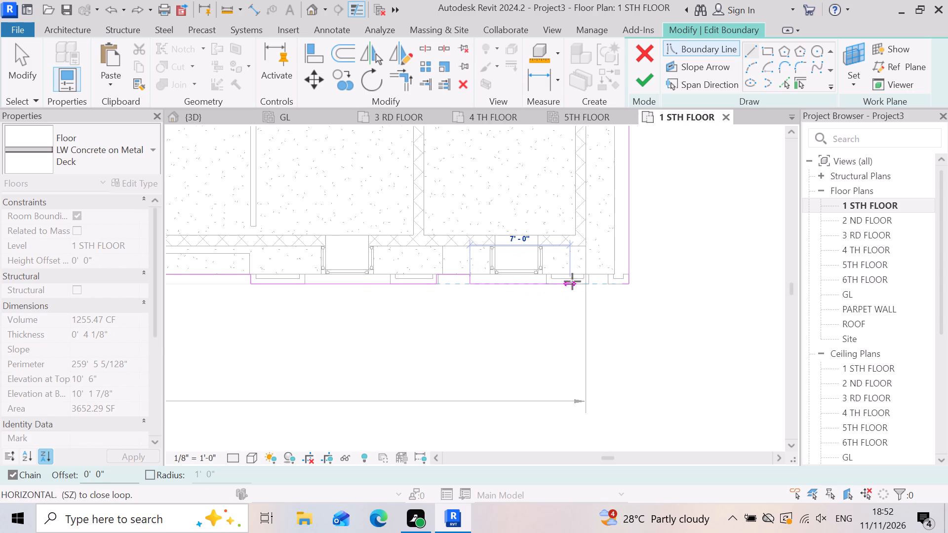
scroll(572, 281, up, 7)
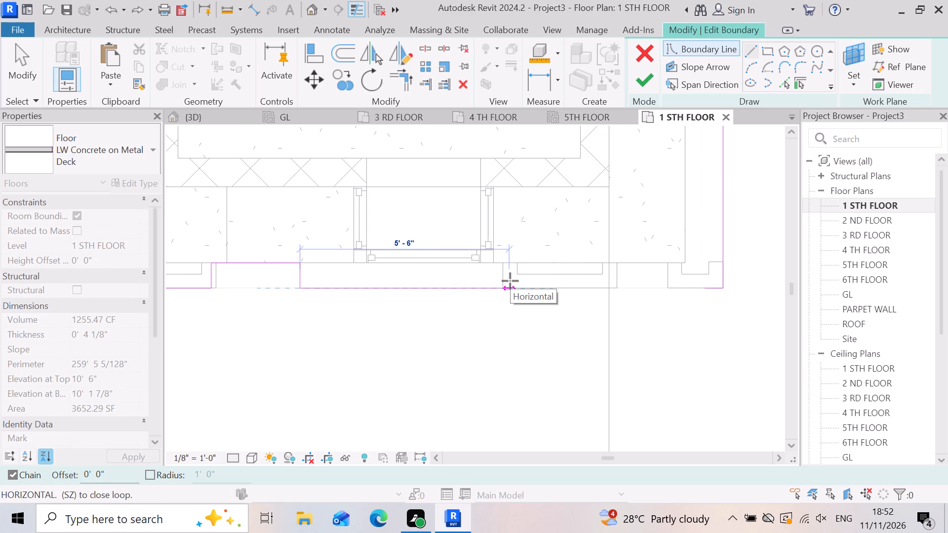
scroll(510, 281, up, 3)
scroll(512, 280, down, 8)
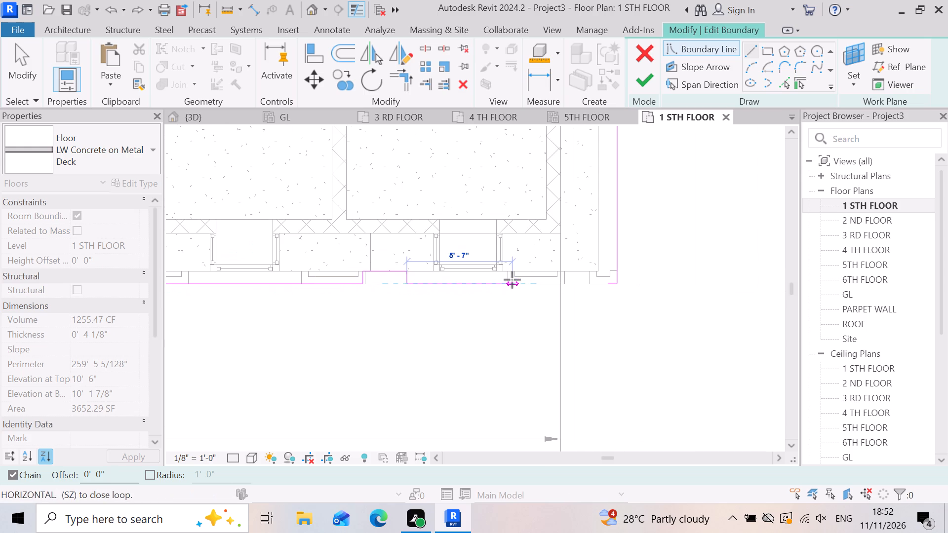
scroll(554, 284, up, 2)
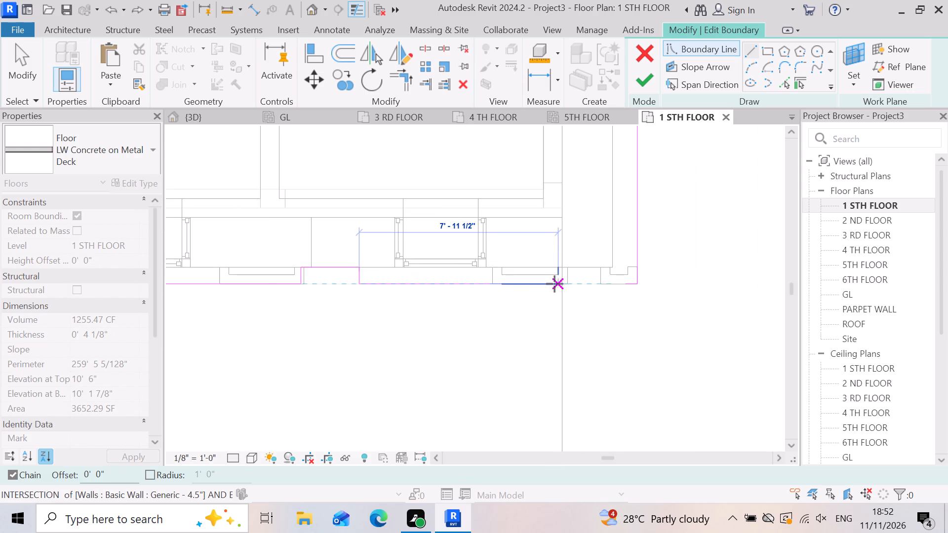
scroll(554, 284, up, 4)
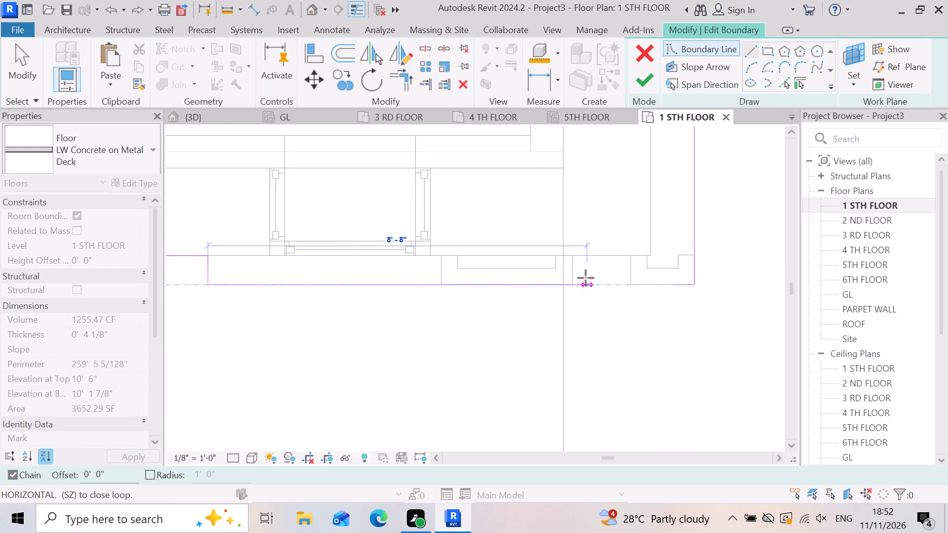
scroll(586, 278, up, 1)
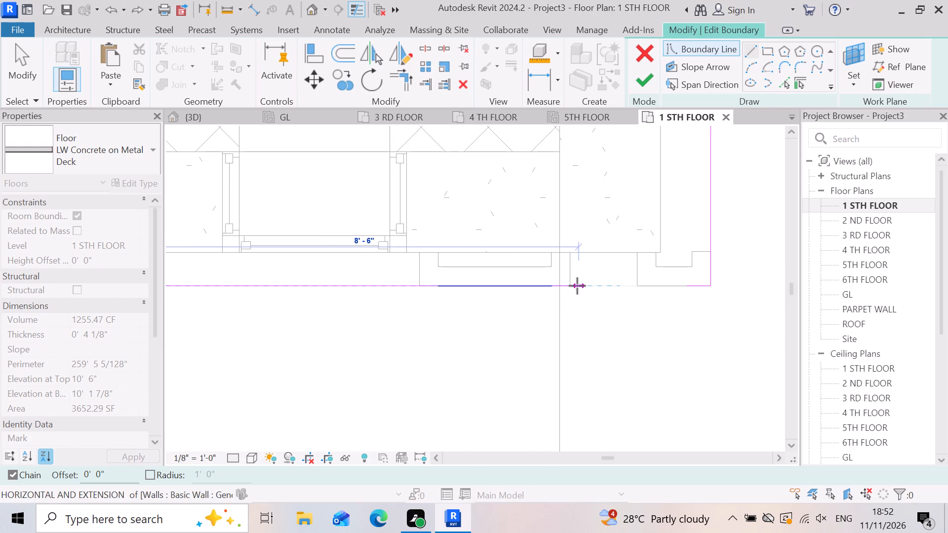
click(573, 285)
Sketch a notch about 8" wide and 8" deep in the slab boundary between the last two facade projection walls.
scroll(594, 317, down, 4)
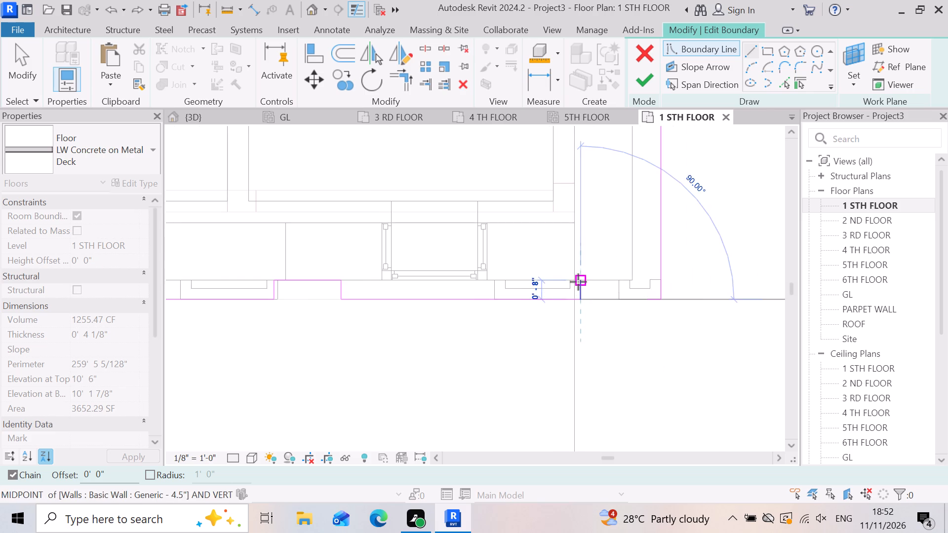
scroll(578, 282, up, 2)
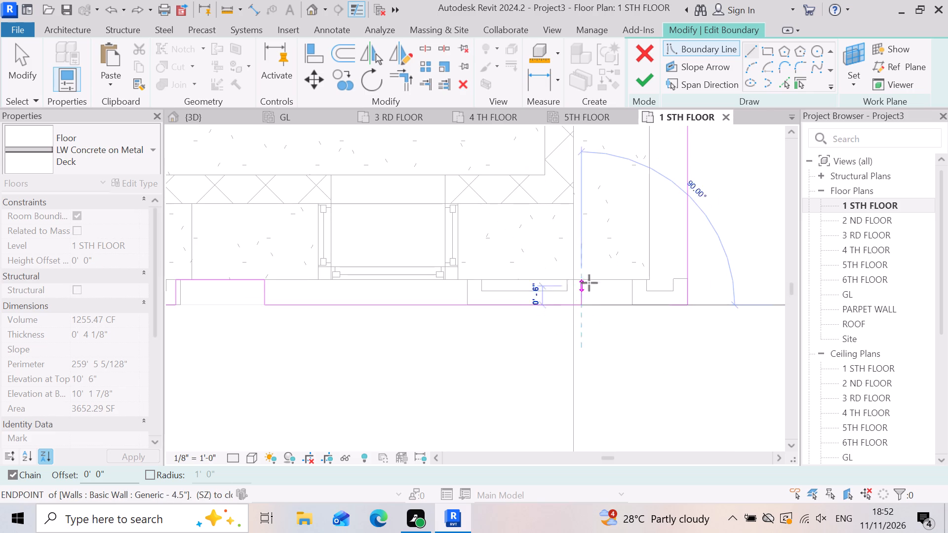
scroll(584, 282, up, 6)
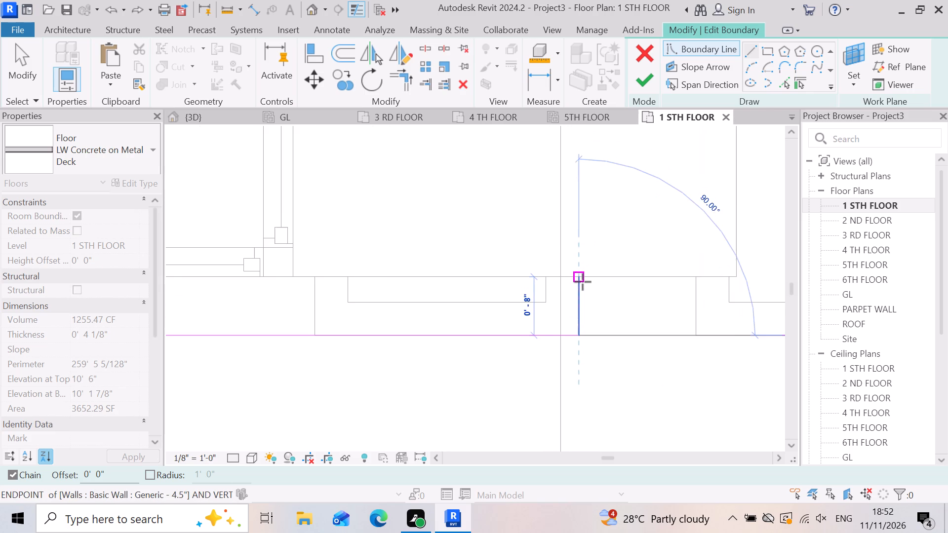
scroll(582, 282, up, 3)
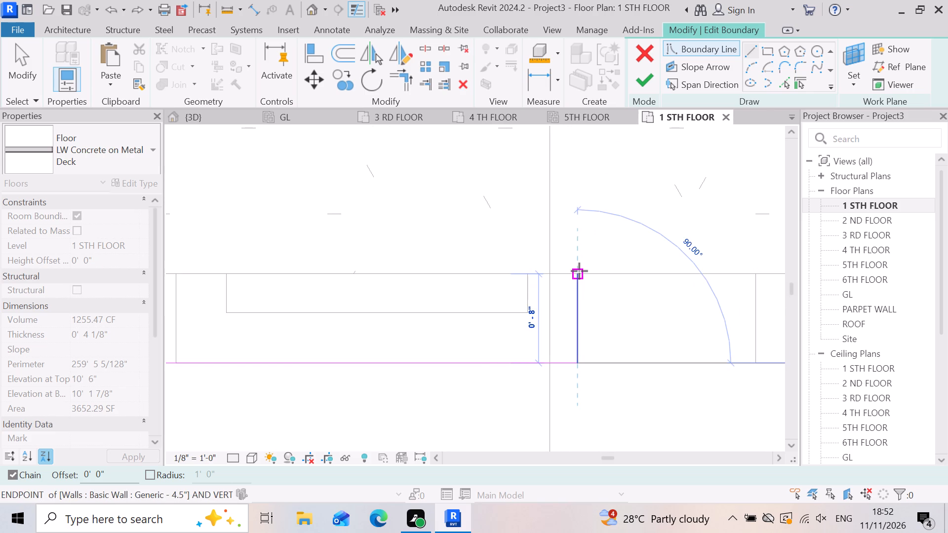
click(579, 271)
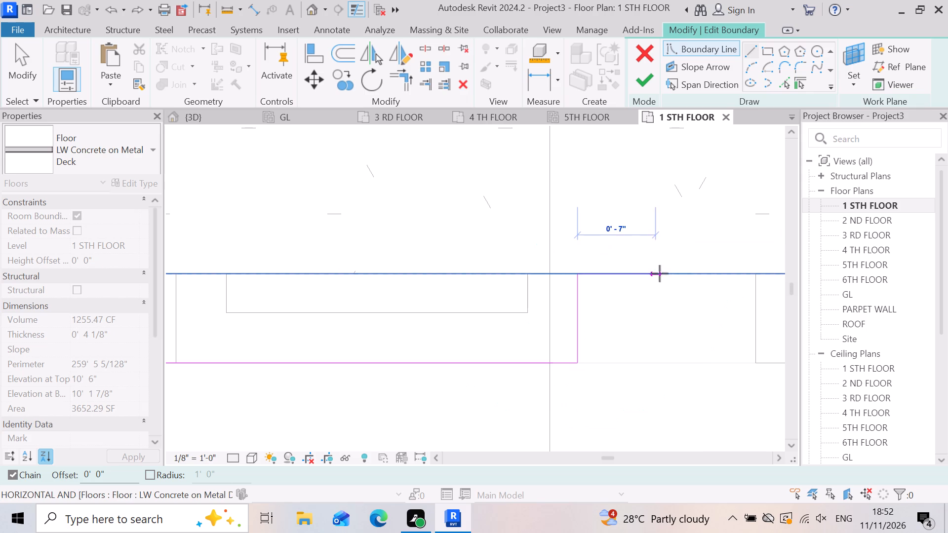
click(667, 273)
scroll(667, 273, down, 4)
scroll(673, 339, up, 3)
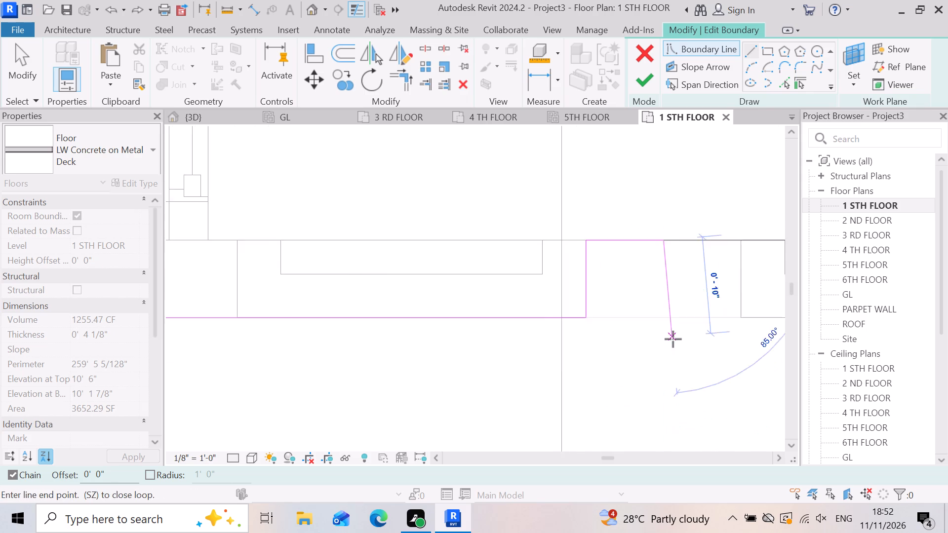
scroll(673, 339, up, 2)
click(666, 310)
Draw an outer boundary line about 1'-10 1/2" long from the notch towards the slab's front corner.
scroll(666, 310, down, 7)
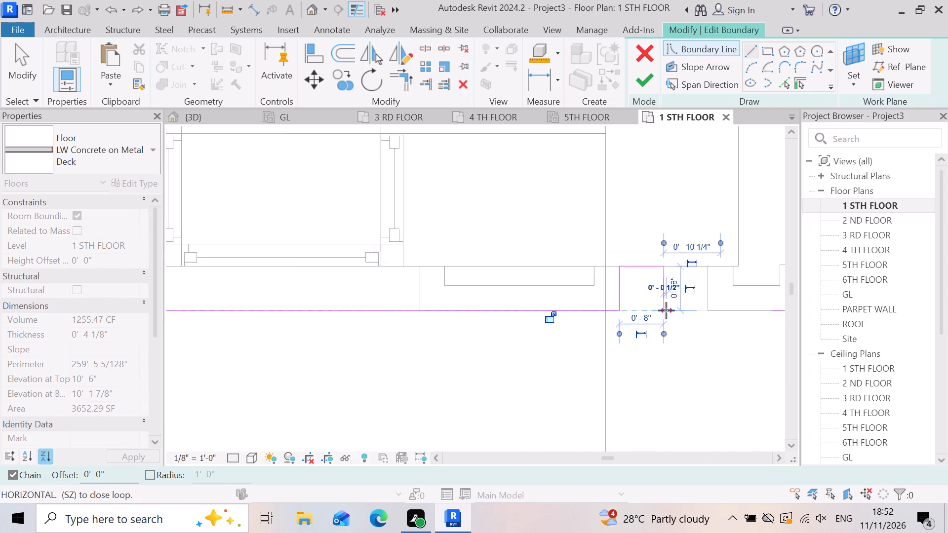
scroll(666, 310, down, 1)
scroll(751, 312, up, 5)
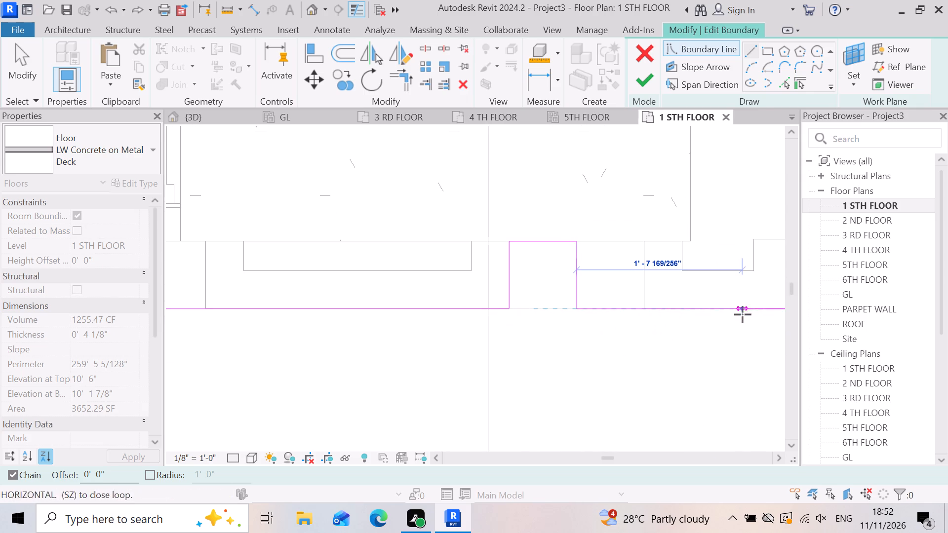
click(764, 310)
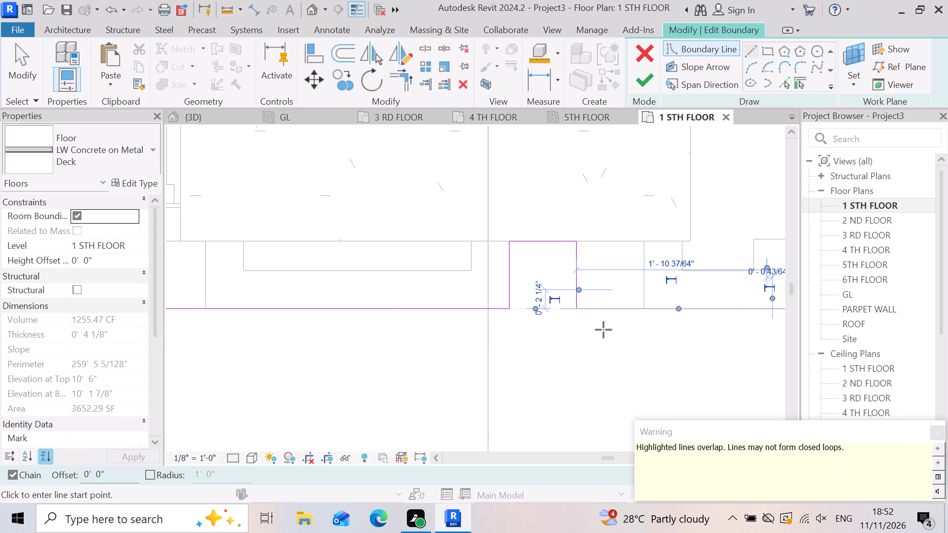
scroll(600, 330, down, 3)
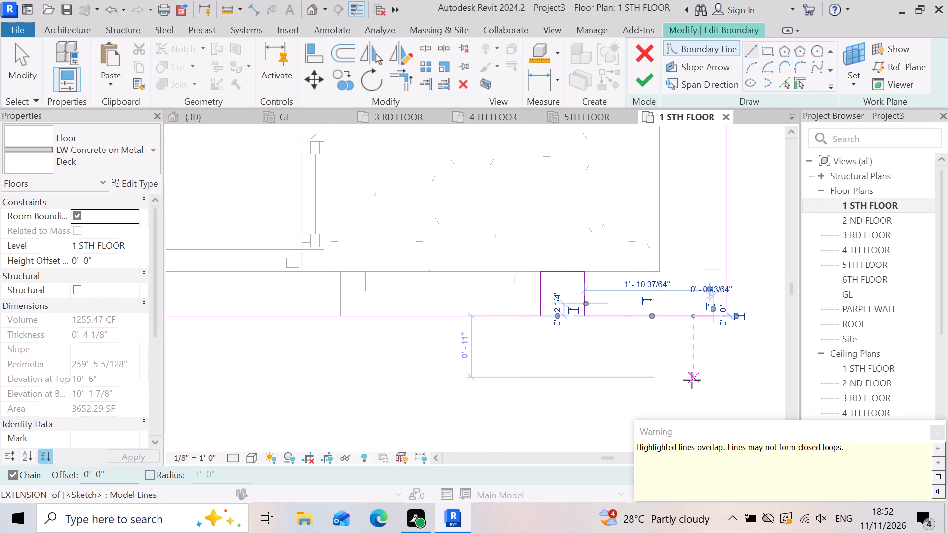
key(Escape)
scroll(657, 345, up, 3)
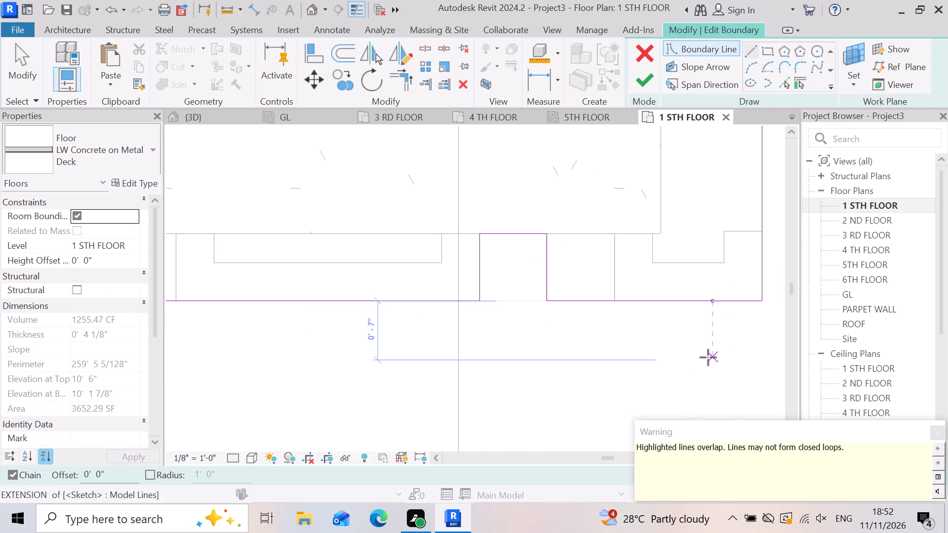
key(Escape)
Select the new outer boundary line between the notch and the slab's front corner.
click(637, 301)
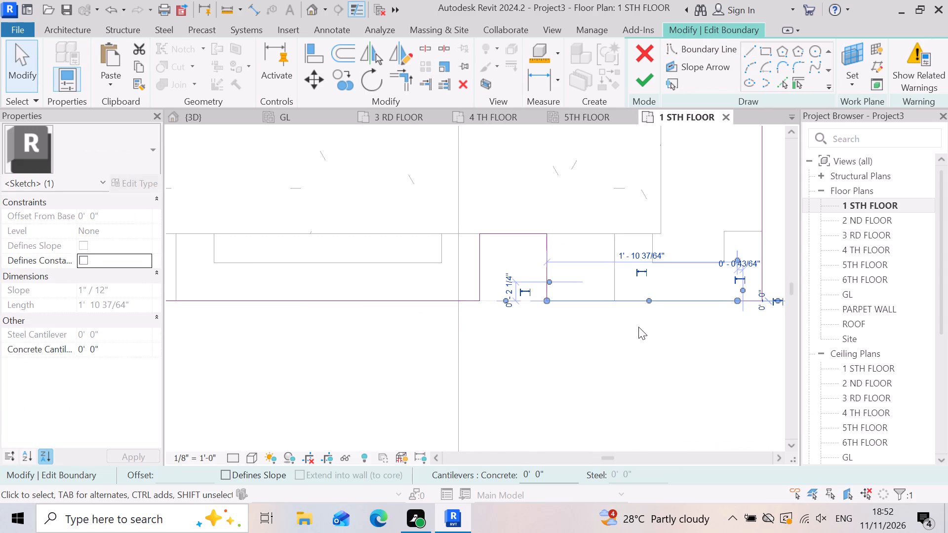
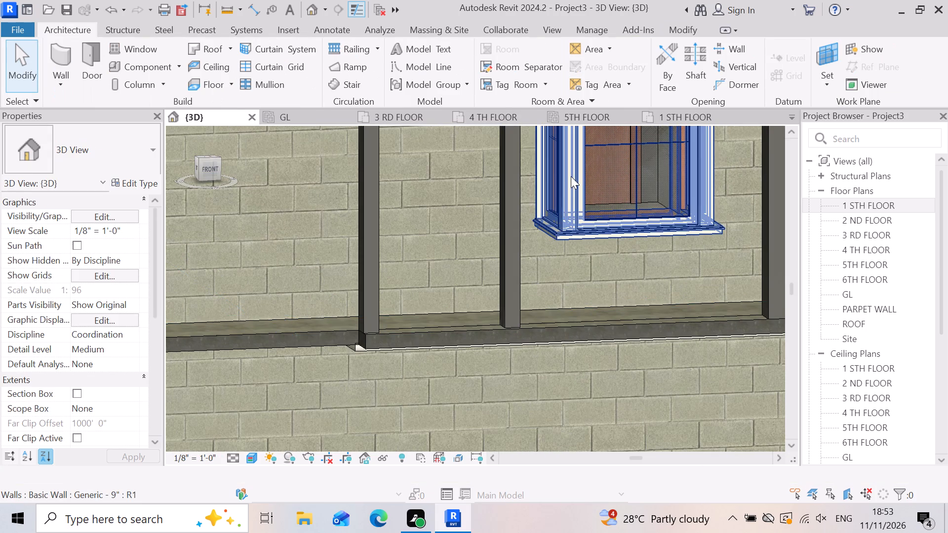
Select the narrow Generic - 4.5" wall standing in front of the block facade beside the first-floor window.
click(510, 271)
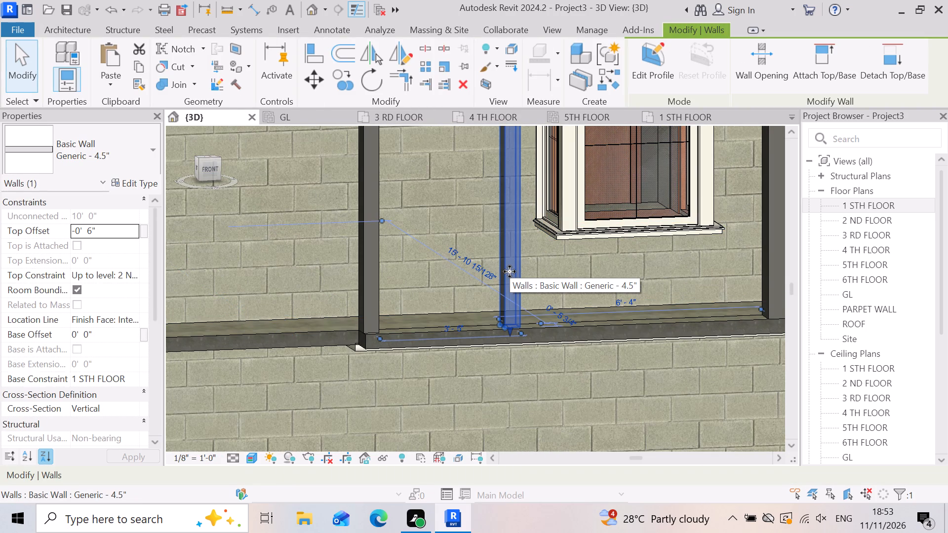
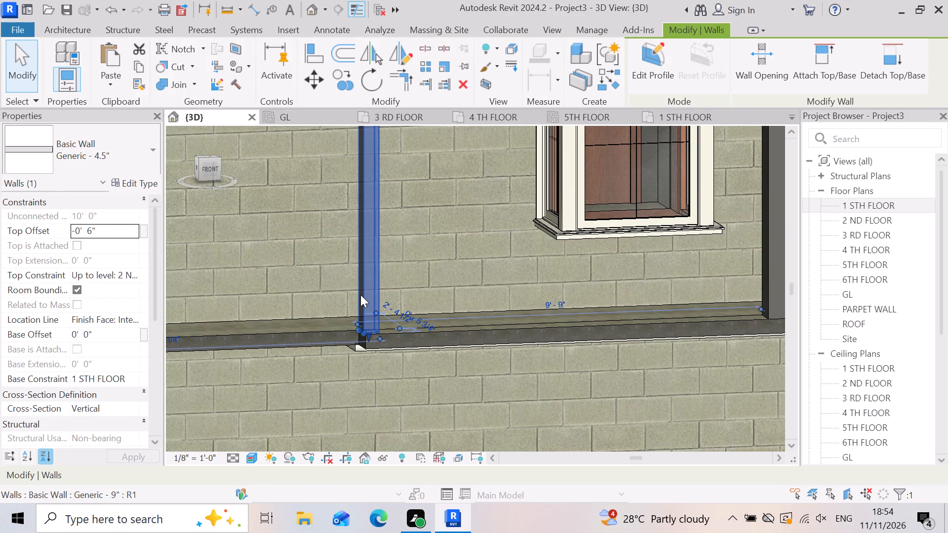
Select the front face wall, Generic - 4.5", of the dark projecting pier between the two first-floor windows.
scroll(238, 396, down, 5)
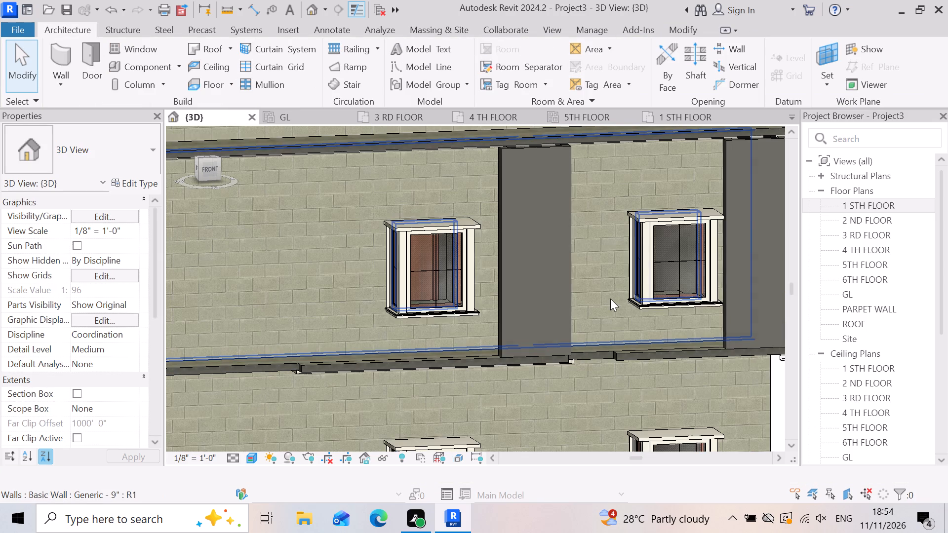
click(524, 319)
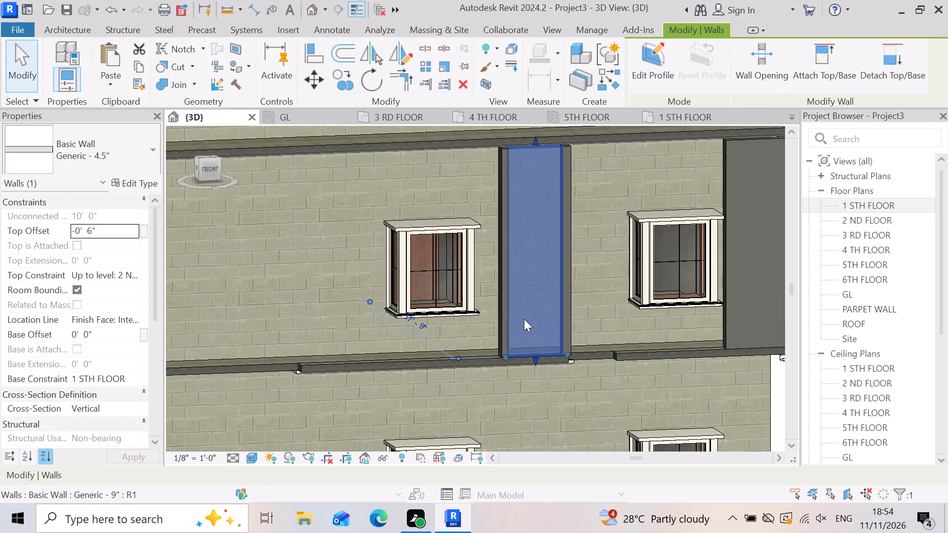
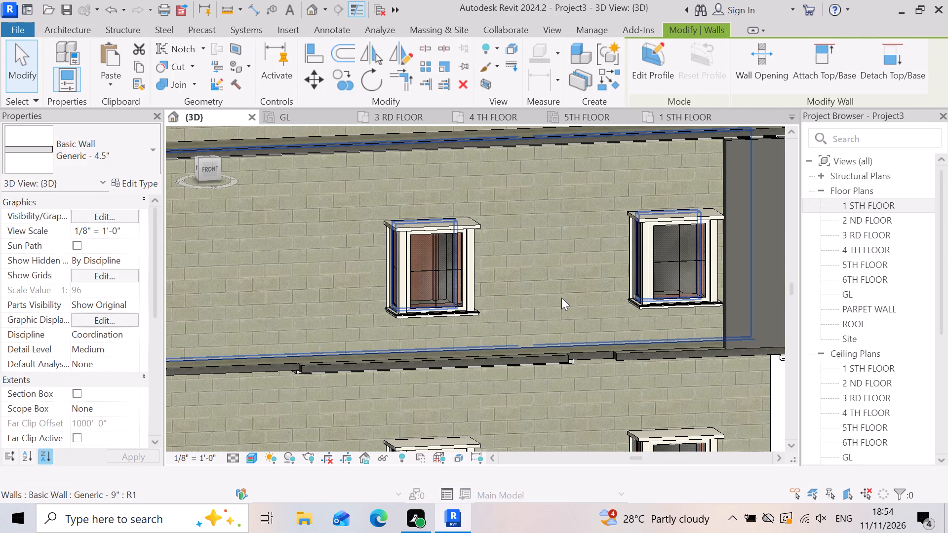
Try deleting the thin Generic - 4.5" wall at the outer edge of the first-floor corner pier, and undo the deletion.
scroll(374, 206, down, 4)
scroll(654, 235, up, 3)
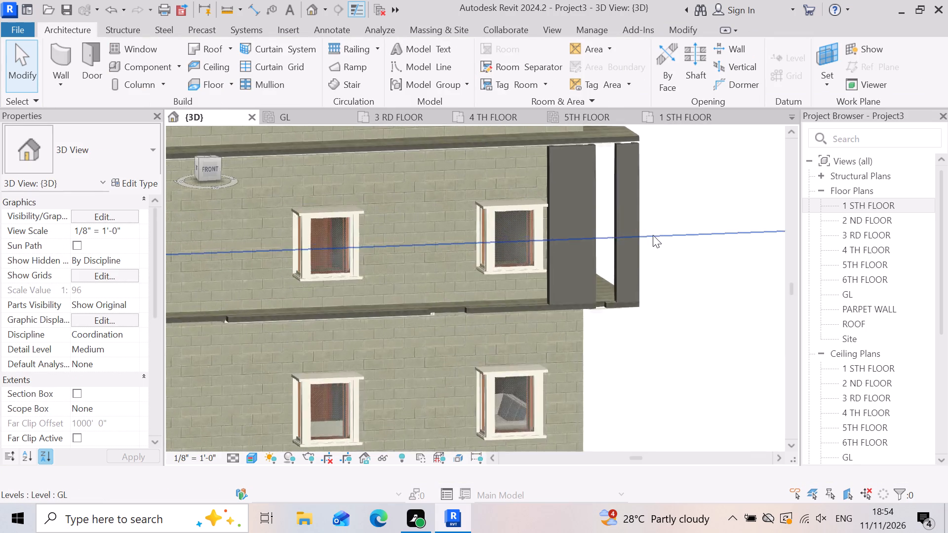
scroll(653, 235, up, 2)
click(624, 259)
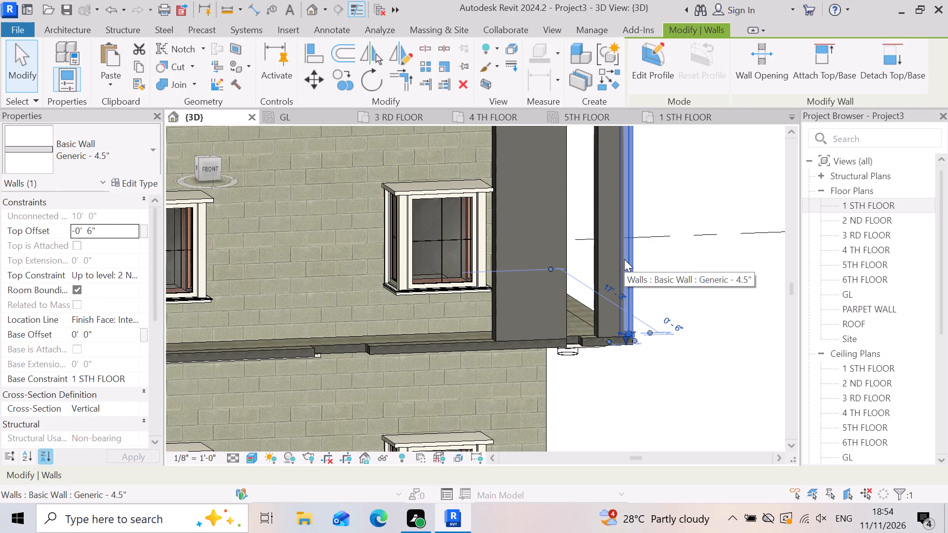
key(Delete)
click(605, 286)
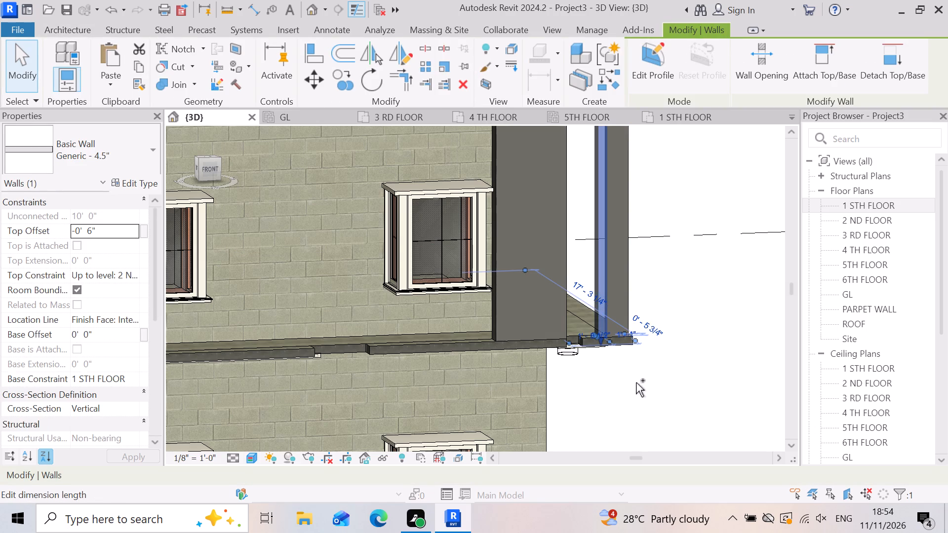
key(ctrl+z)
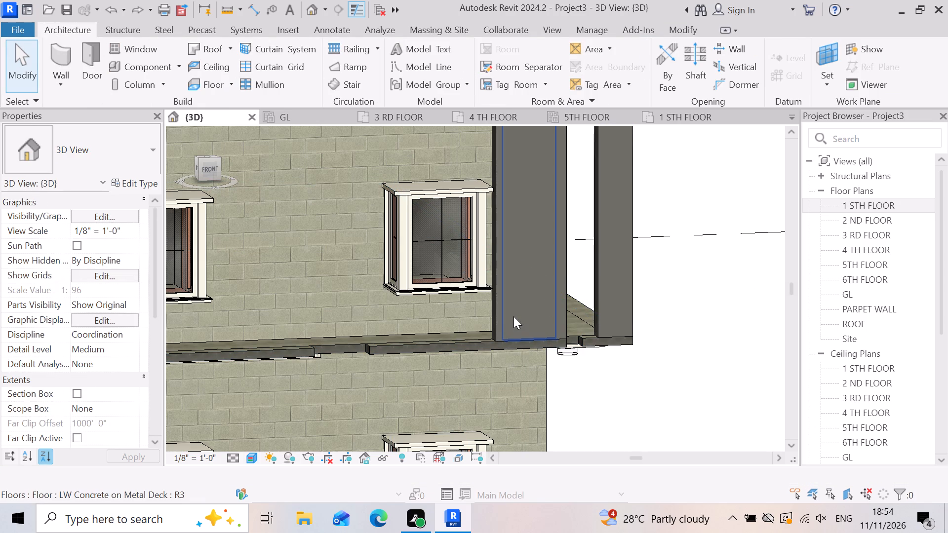
Delete the wide front face wall of the dark projecting pier beside the end first-floor window.
click(513, 316)
key(Delete)
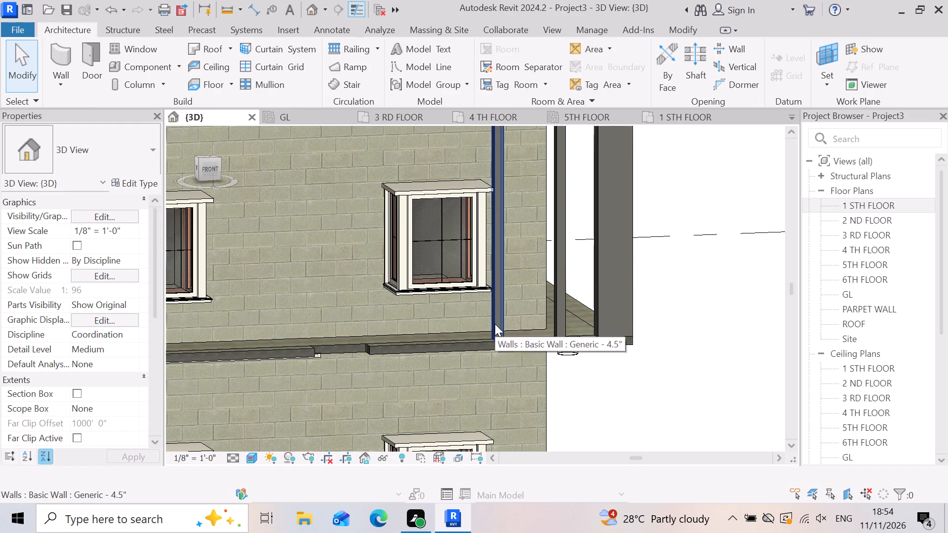
Select the narrow Generic - 4.5" side wall of the same pier, next to the end first-floor window.
click(495, 324)
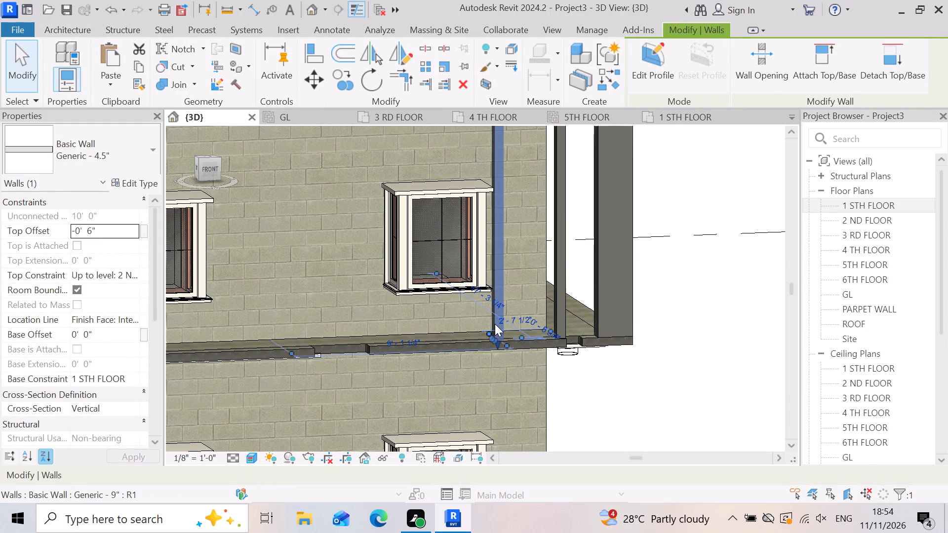
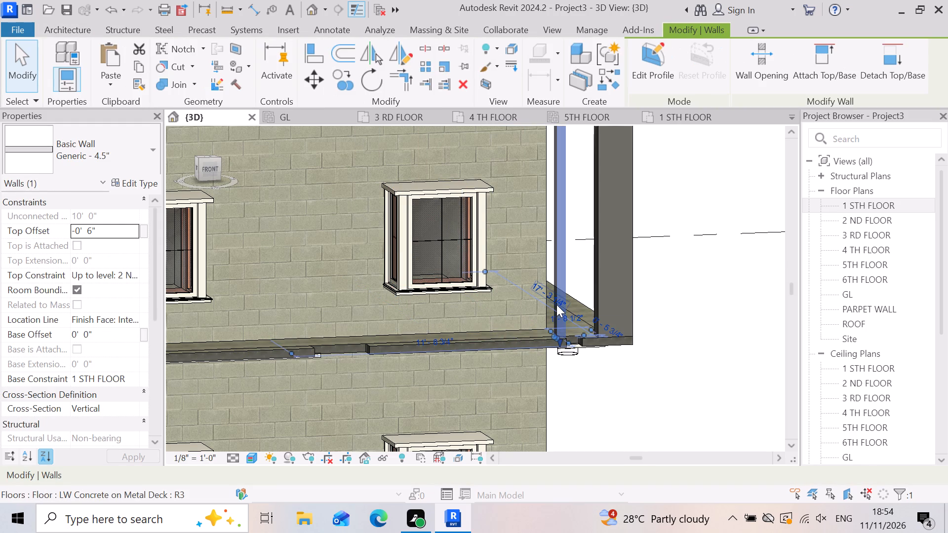
Examine the notched front edge of the first-floor slab and the ceiling beneath it near the end window.
scroll(440, 362, up, 4)
scroll(262, 352, up, 3)
scroll(290, 348, down, 3)
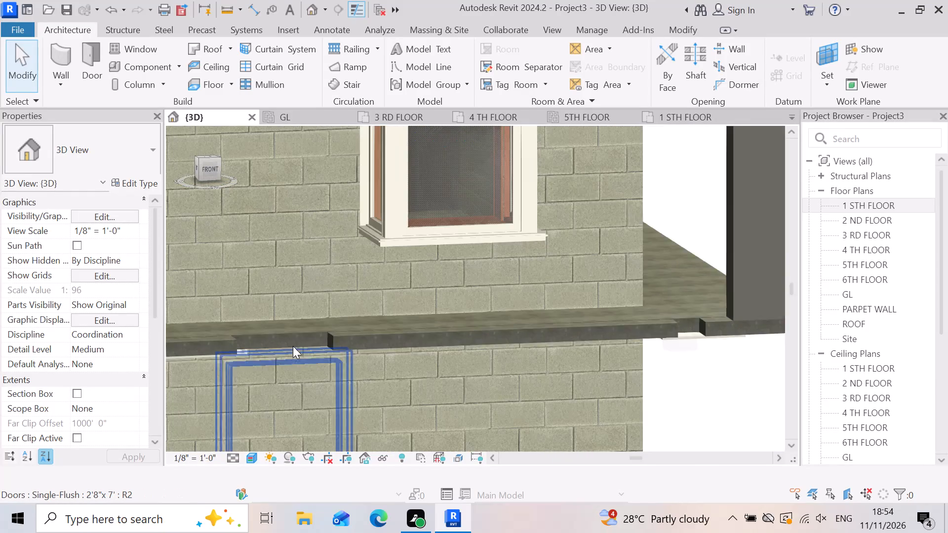
scroll(229, 351, down, 2)
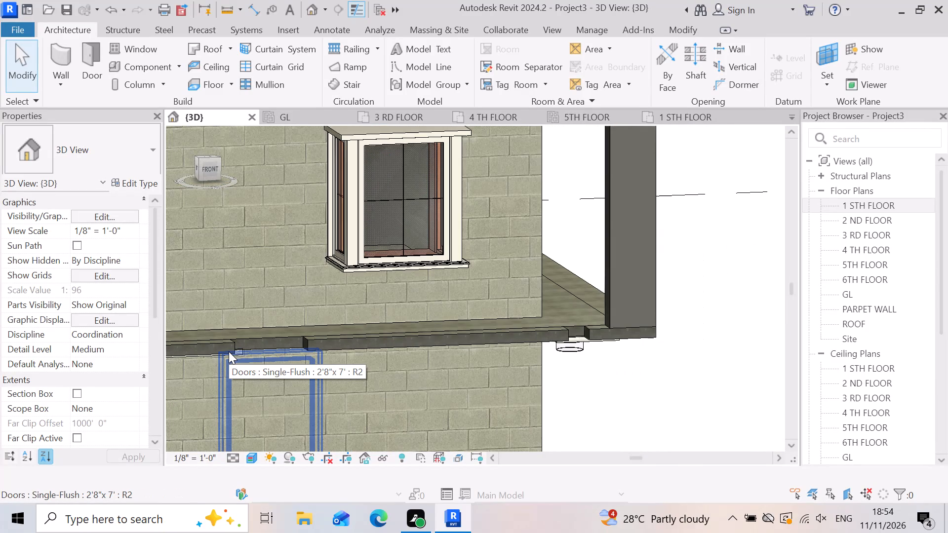
scroll(229, 351, up, 3)
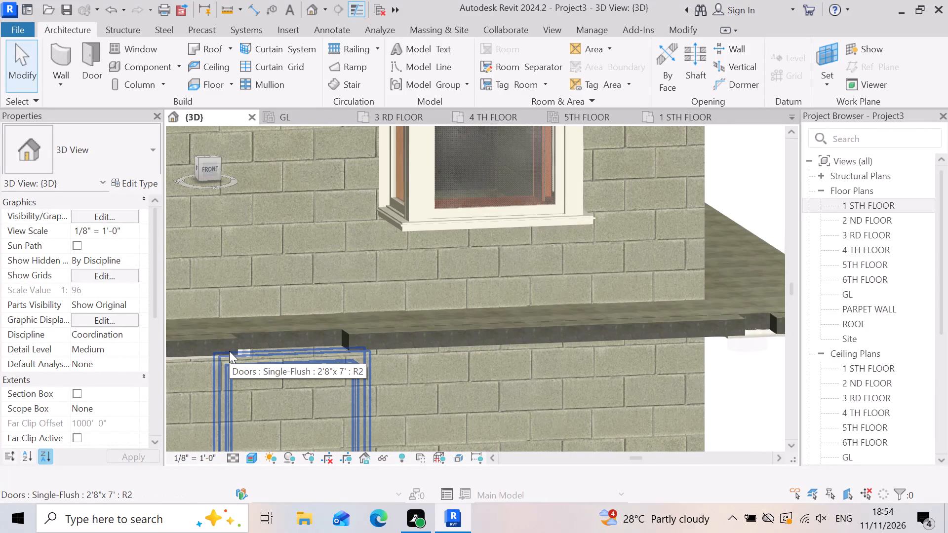
scroll(449, 324, down, 4)
scroll(442, 325, up, 2)
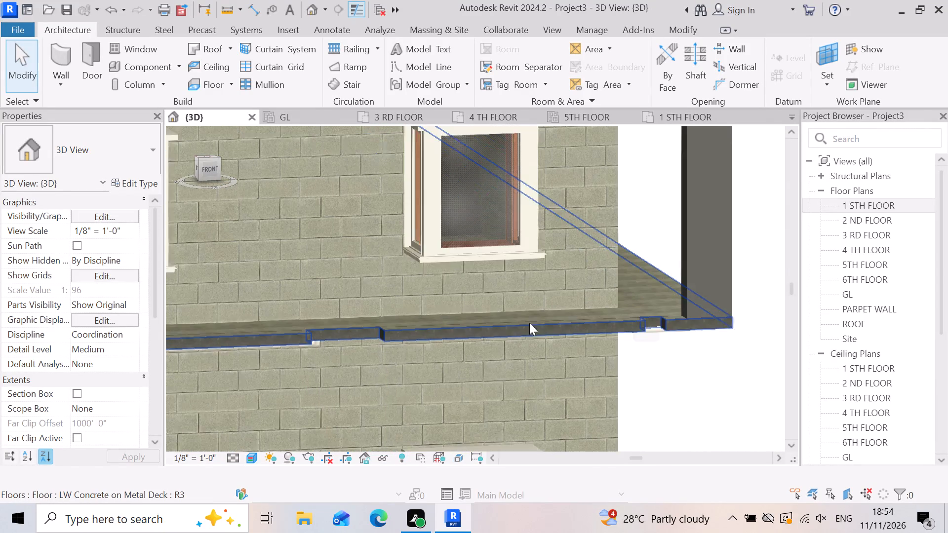
scroll(754, 361, up, 12)
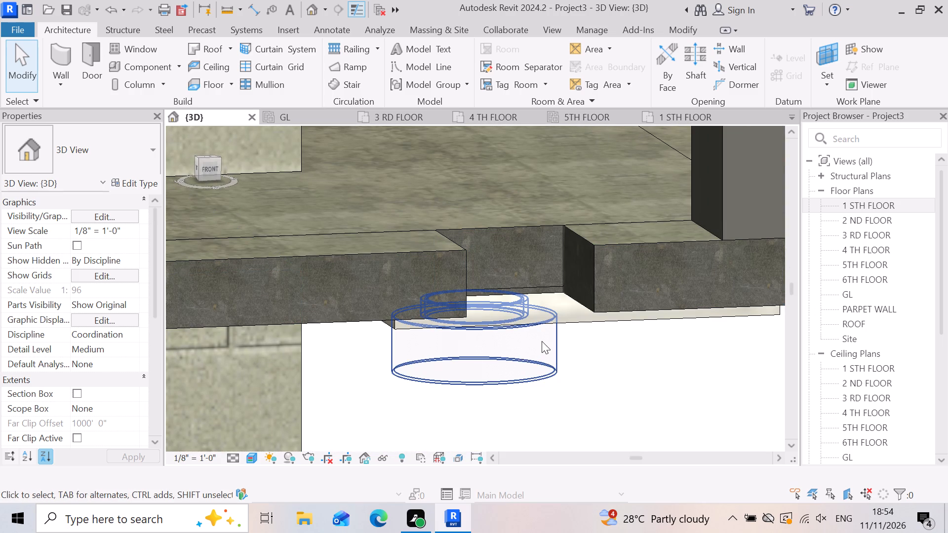
scroll(562, 333, up, 3)
scroll(399, 328, up, 3)
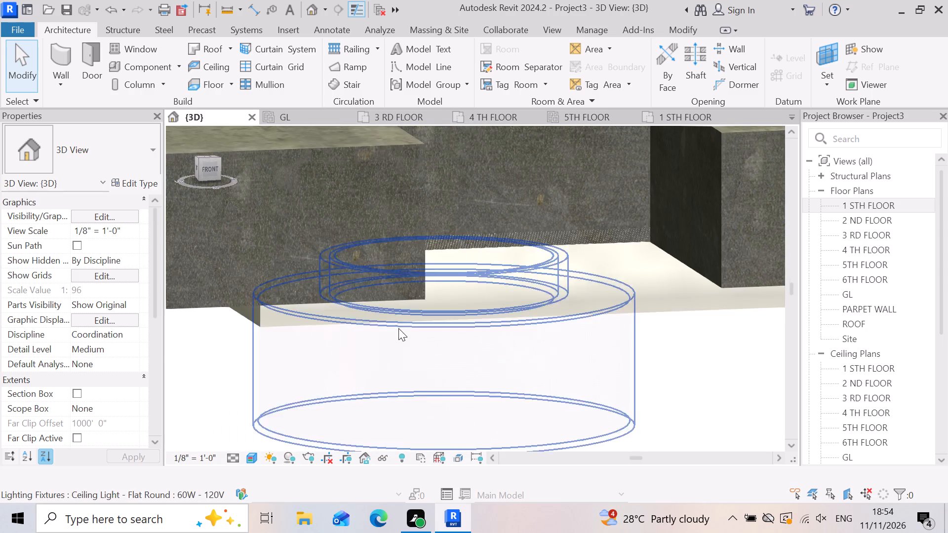
scroll(459, 322, down, 2)
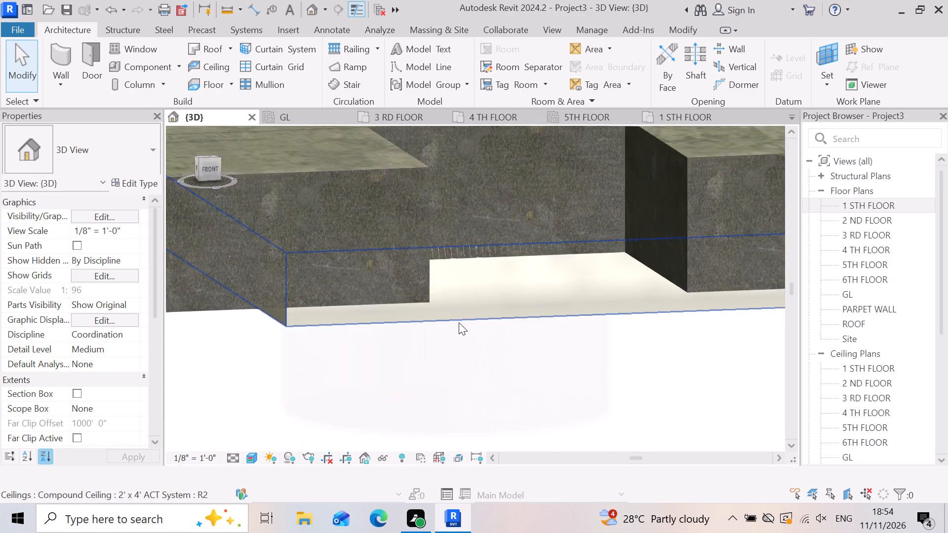
Select the LW Concrete on Metal Deck slab at its notched front edge and open the 1 STH FLOOR plan.
click(328, 247)
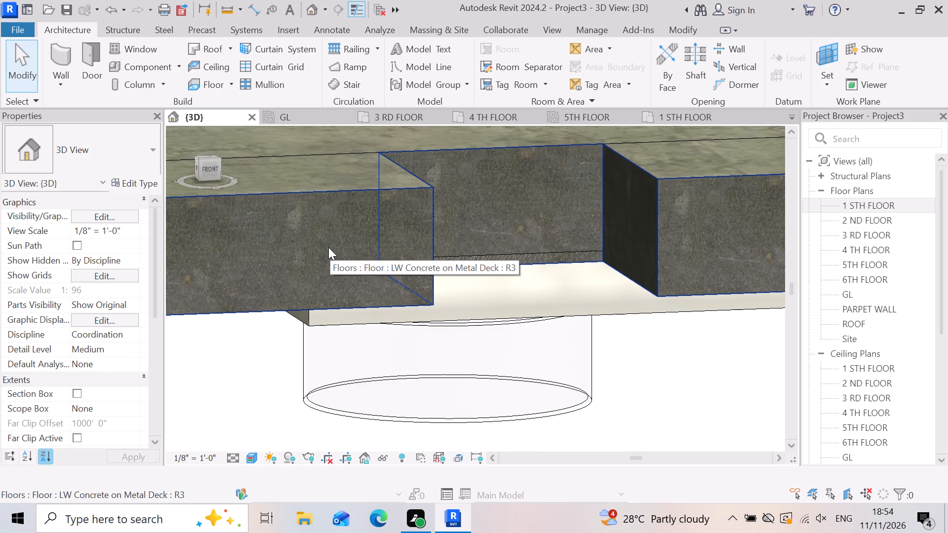
scroll(349, 296, down, 7)
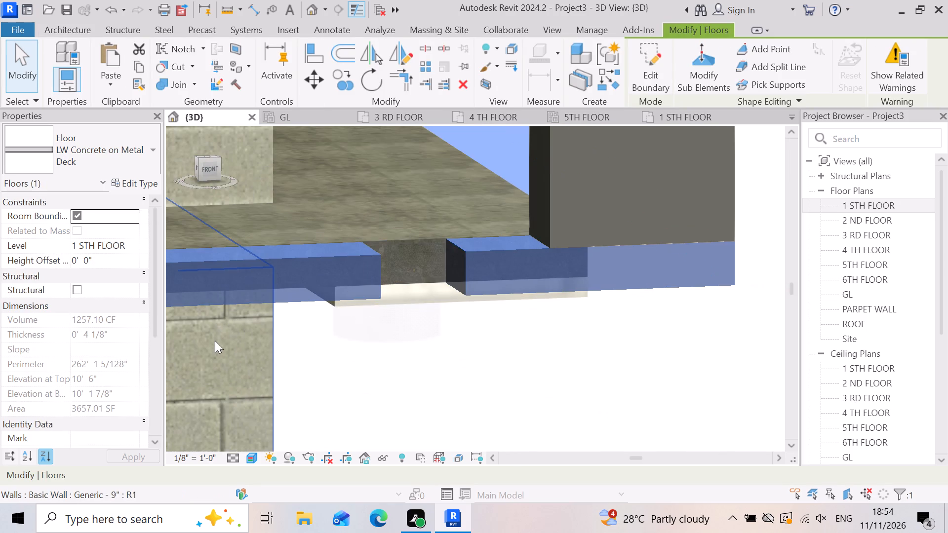
scroll(344, 364, down, 4)
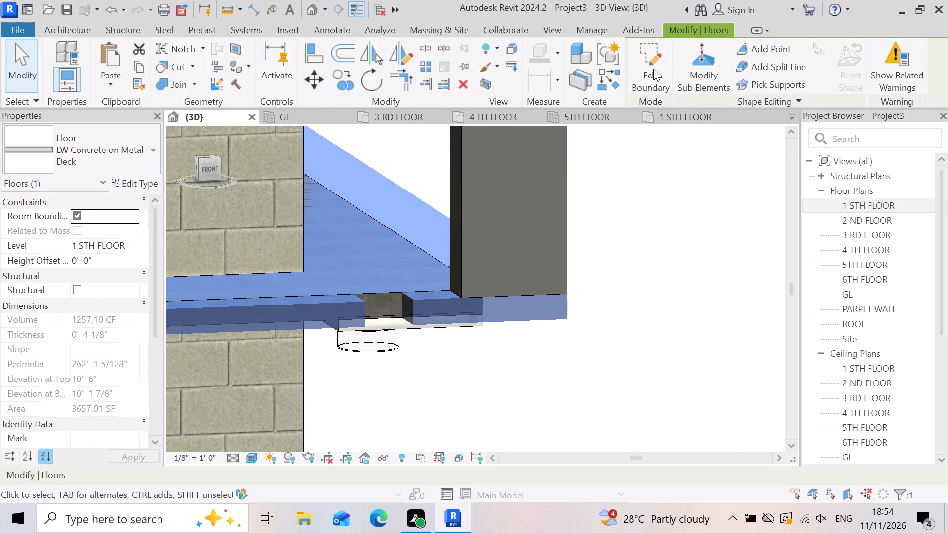
click(920, 204)
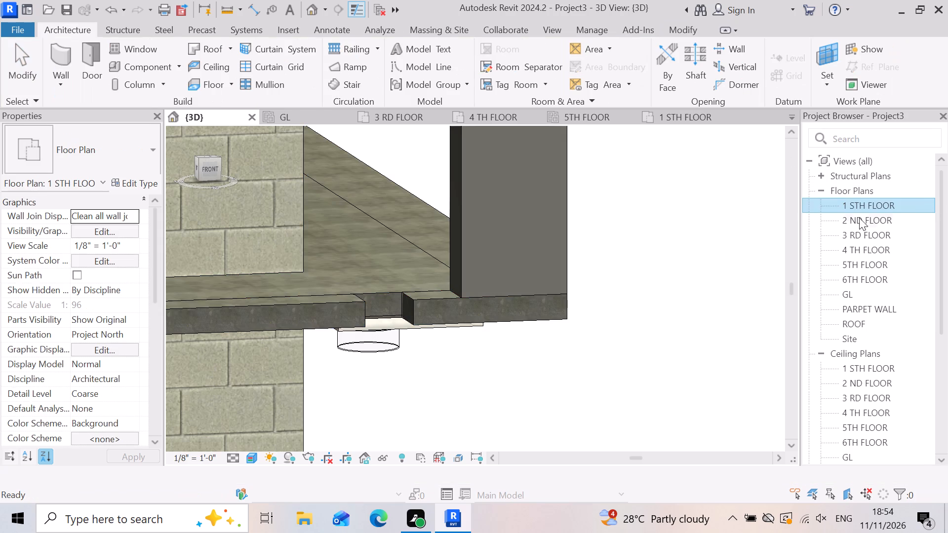
double_click(862, 203)
Open the first-floor LW Concrete on Metal Deck slab's boundary for editing at the small notch near the front corner.
scroll(666, 327, down, 3)
scroll(665, 325, up, 7)
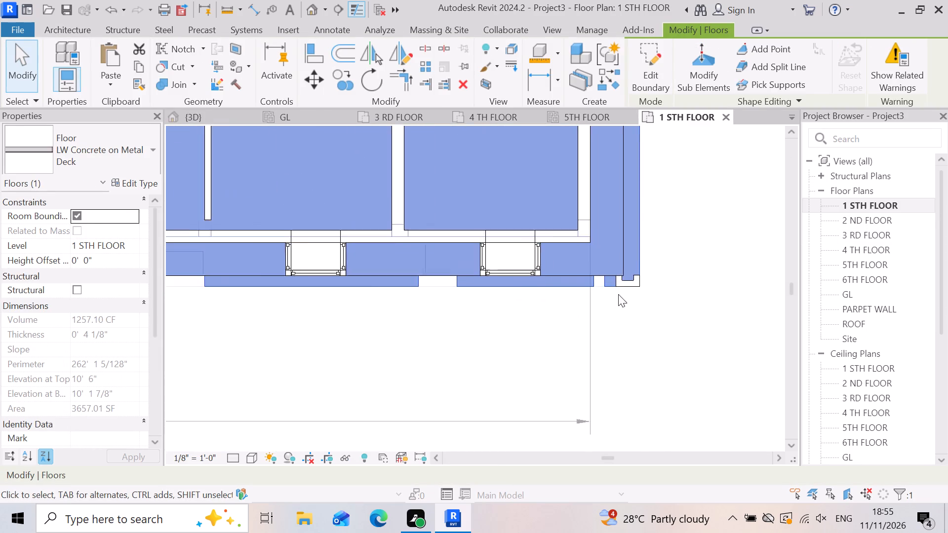
scroll(618, 294, up, 4)
click(635, 328)
scroll(614, 274, up, 10)
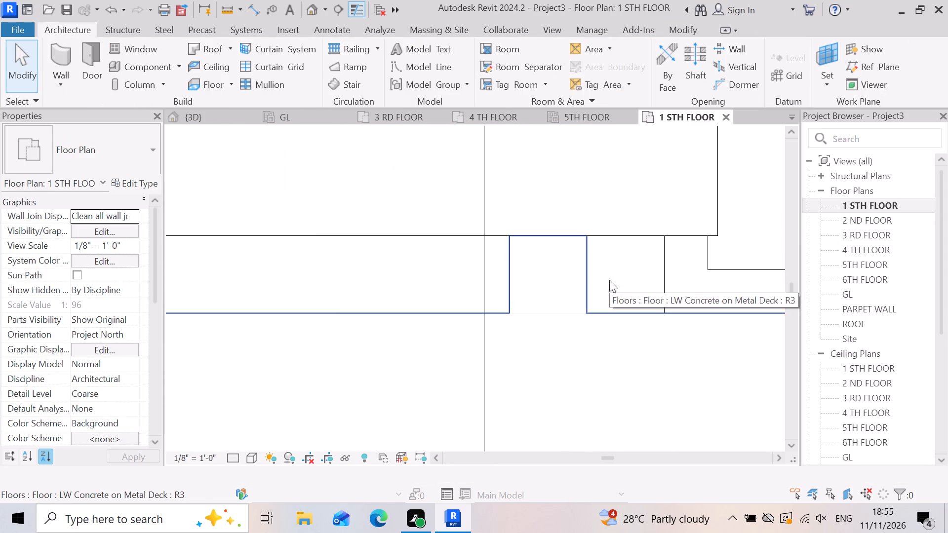
click(541, 234)
scroll(576, 360, down, 1)
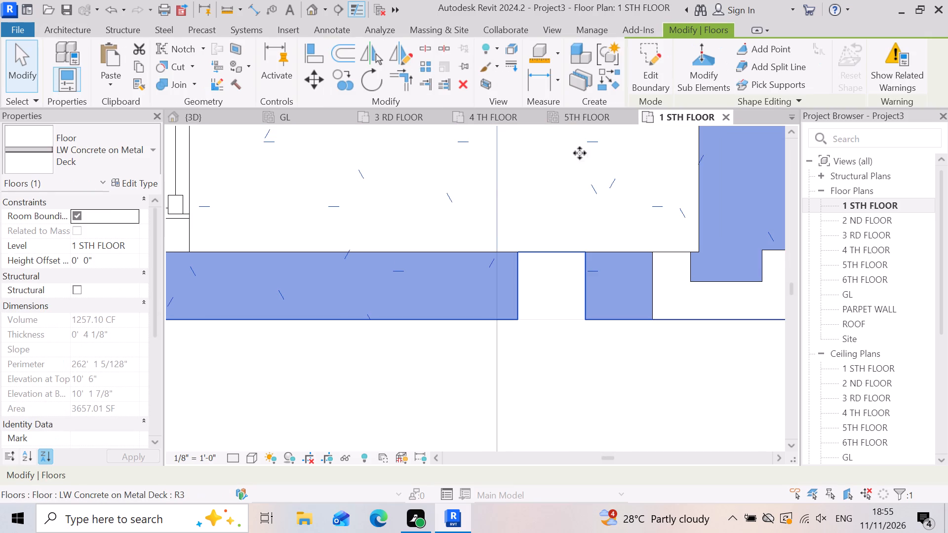
click(652, 57)
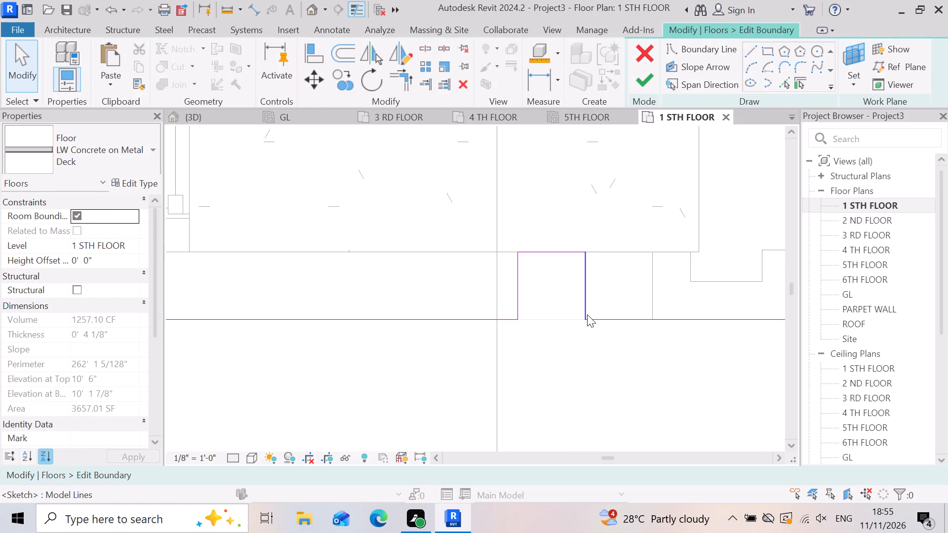
Delete the small notch's back line and its side line nearer the building corner from the slab boundary sketch.
scroll(587, 312, up, 3)
scroll(459, 258, up, 3)
click(563, 201)
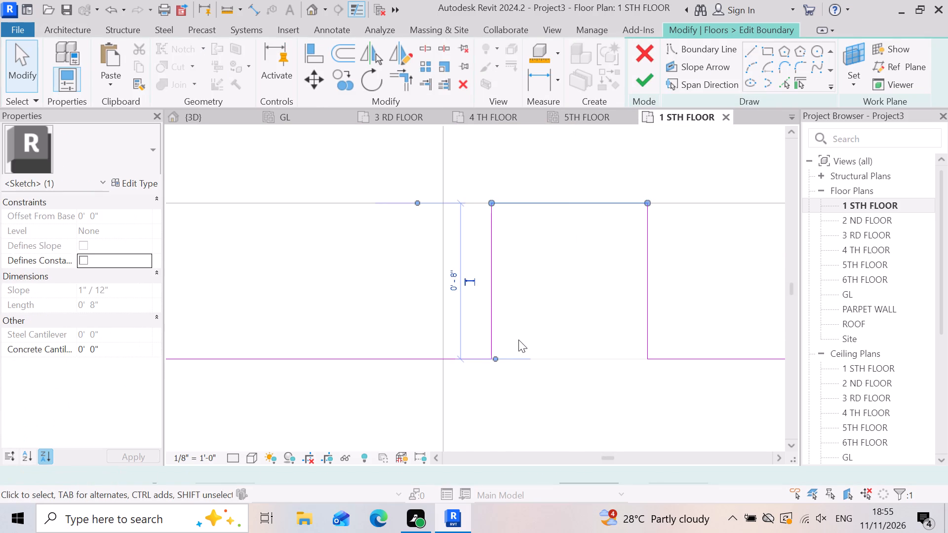
scroll(521, 343, down, 3)
key(Delete)
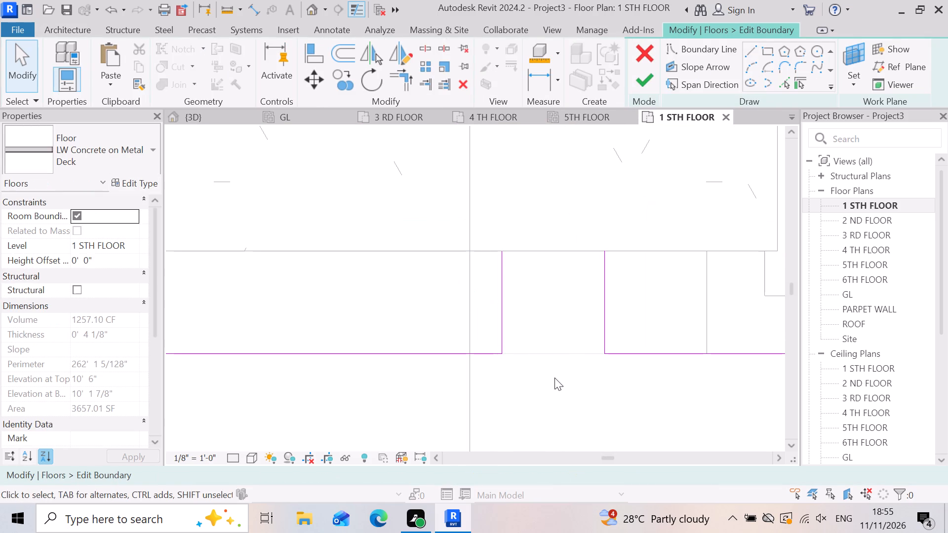
click(604, 310)
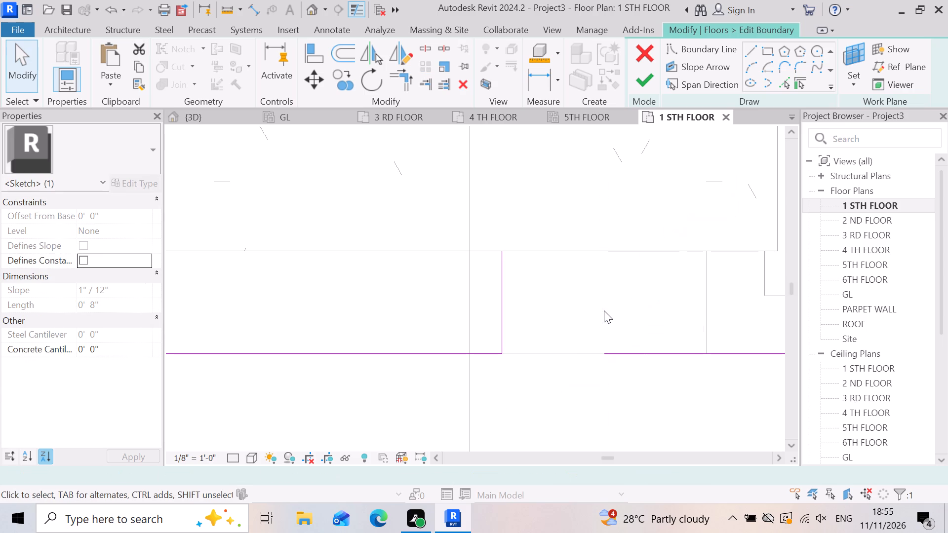
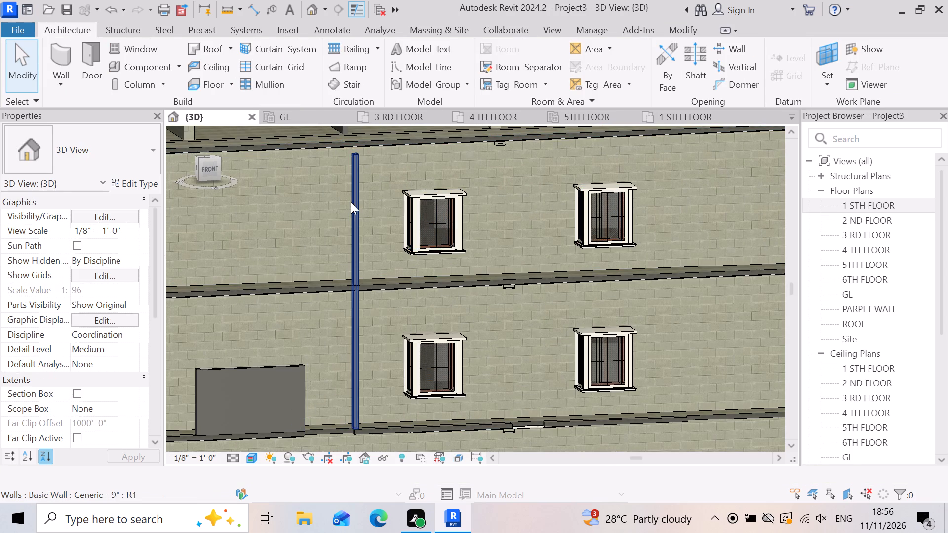
Delete the tall narrow wall standing on the front facade between the grey wall panel and the windows.
click(351, 202)
key(Delete)
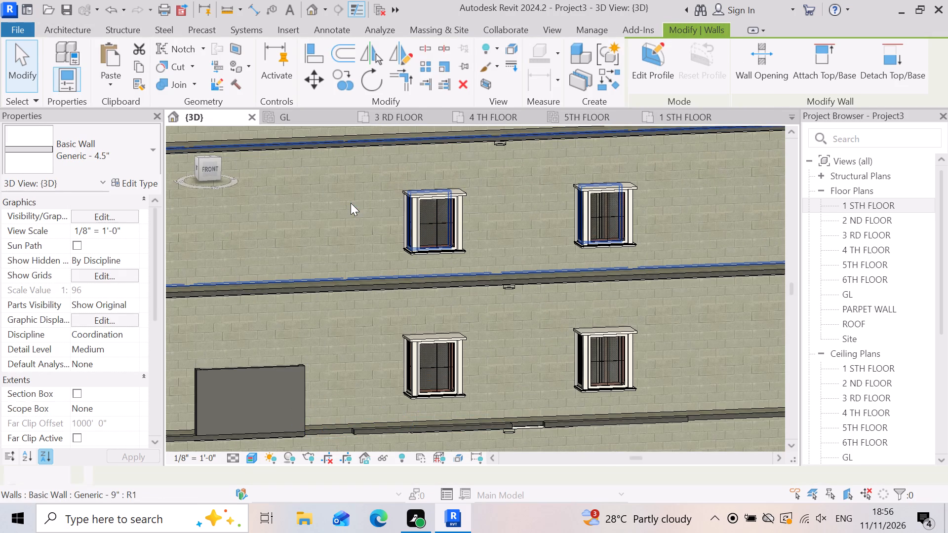
In the 1 STH FLOOR plan, draw a Generic - 4.5" wall along the 0'-8" west side of the slab projection at the second front window.
scroll(318, 248, down, 5)
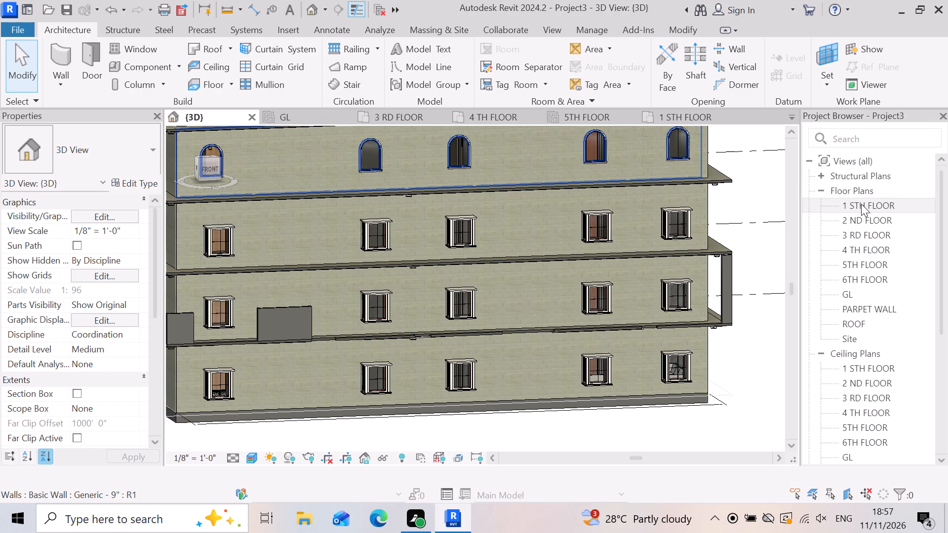
double_click(861, 204)
scroll(513, 317, down, 7)
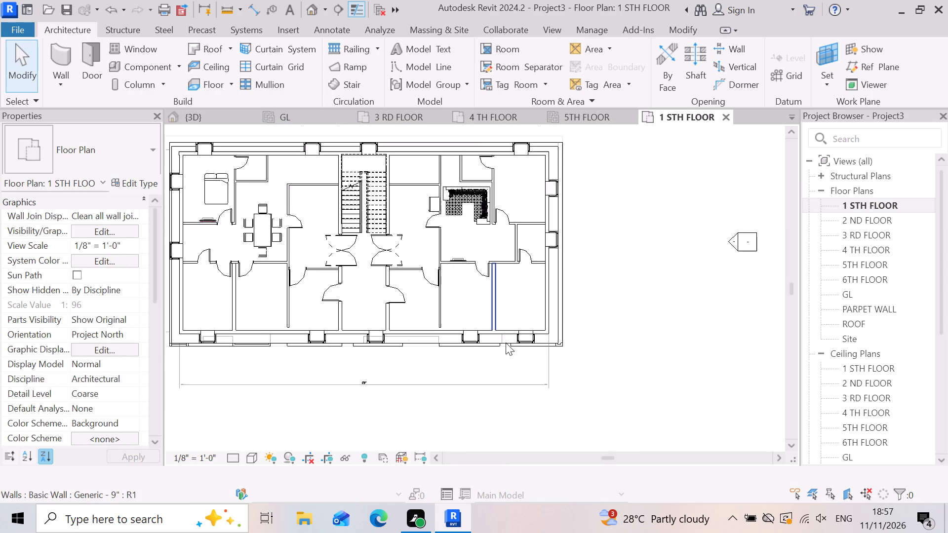
scroll(506, 343, down, 1)
scroll(246, 355, up, 17)
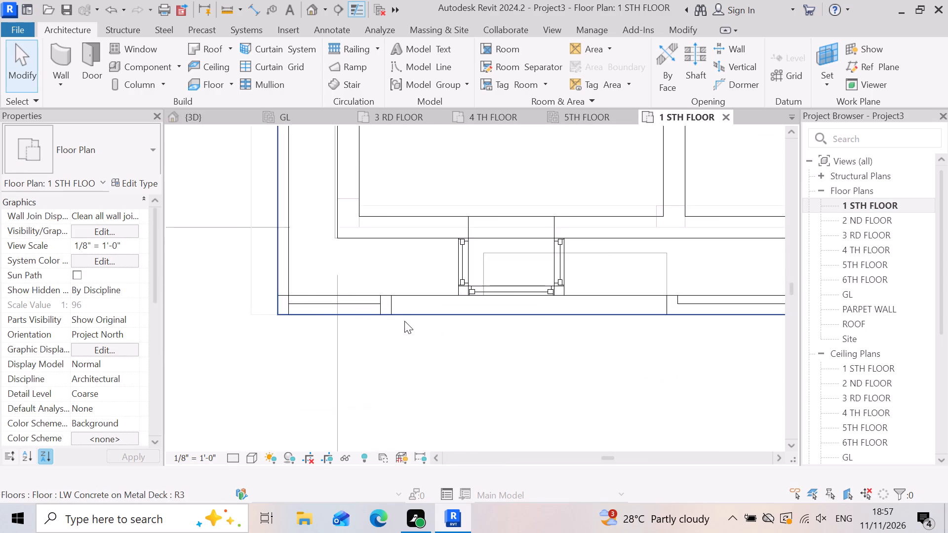
scroll(321, 301, down, 4)
scroll(415, 306, down, 4)
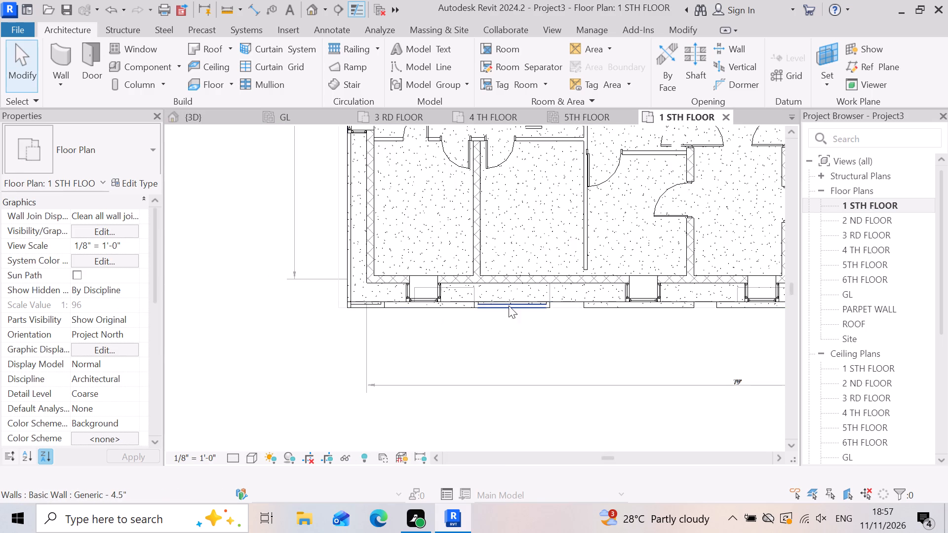
scroll(481, 299, down, 3)
scroll(653, 324, up, 13)
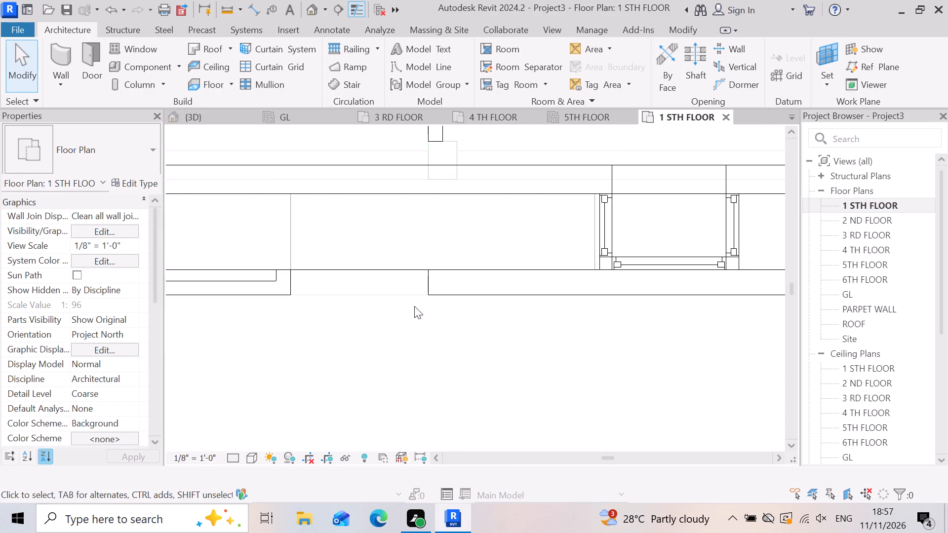
click(63, 63)
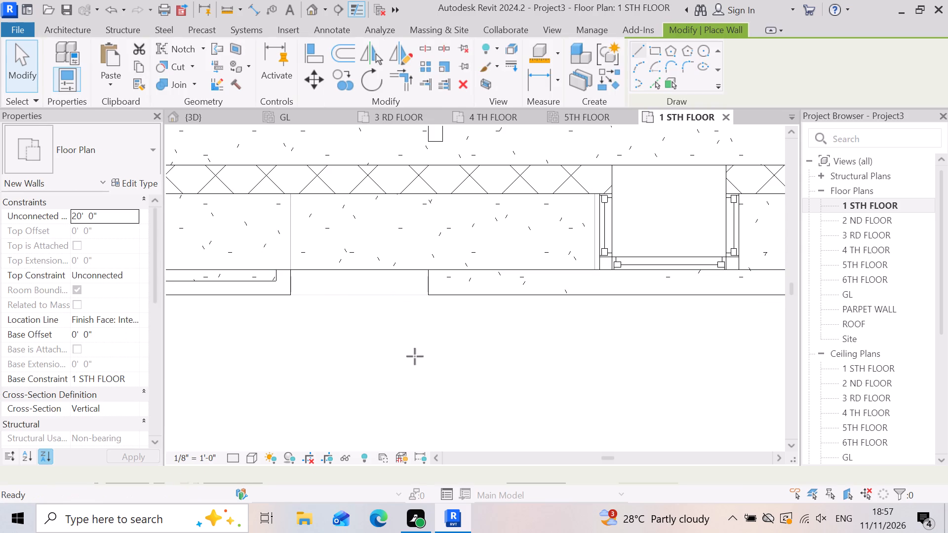
scroll(482, 343, up, 4)
scroll(477, 334, down, 3)
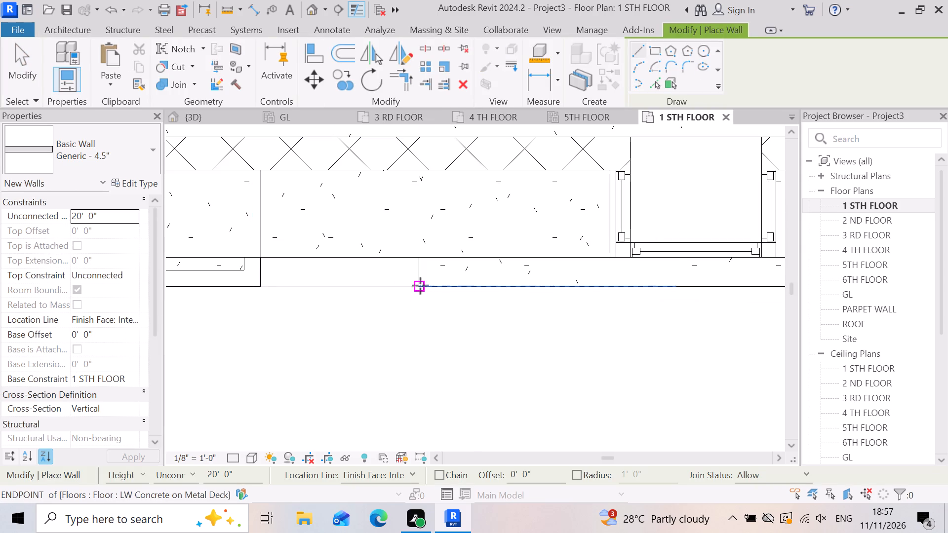
click(424, 259)
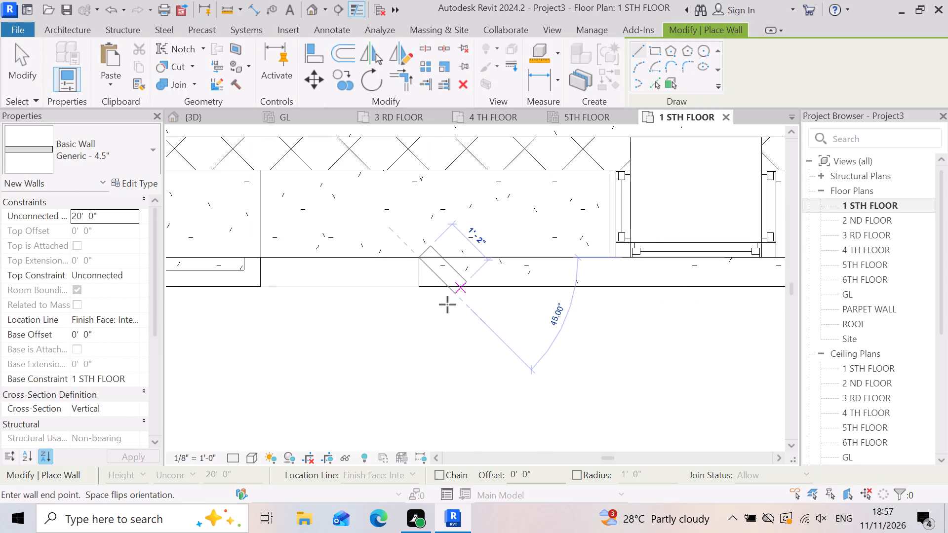
scroll(427, 294, up, 6)
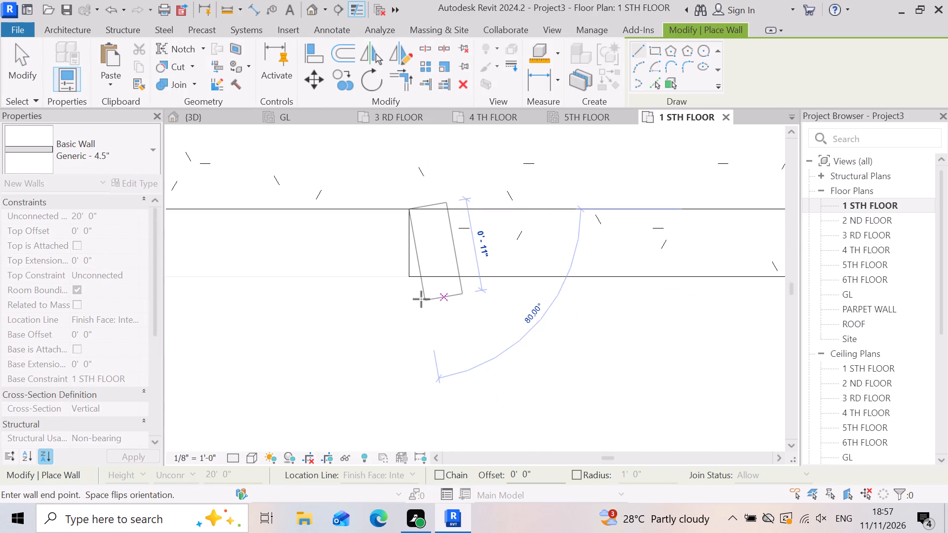
click(406, 278)
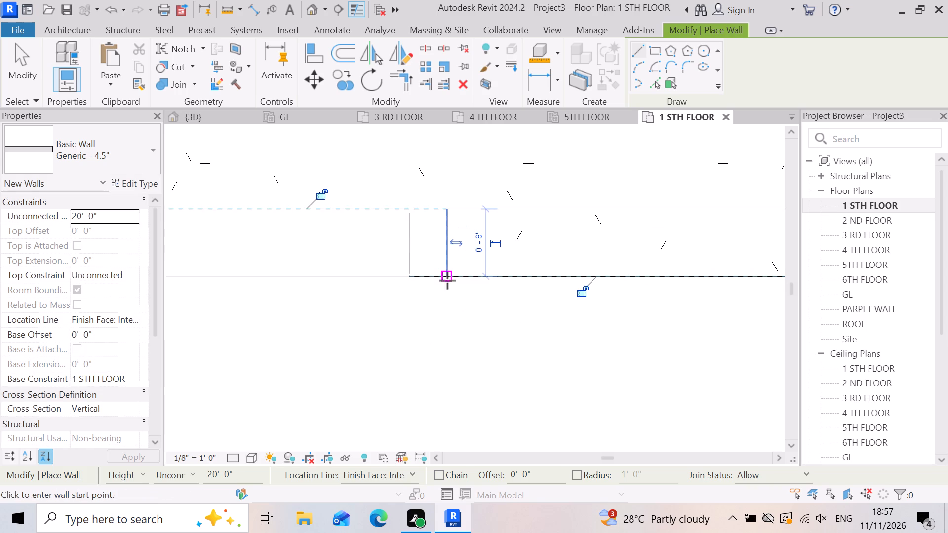
Draw a 4.5" wall about 4'-1" long on that projection's front edge, from the west return to the near window edge.
click(443, 276)
scroll(428, 287, down, 5)
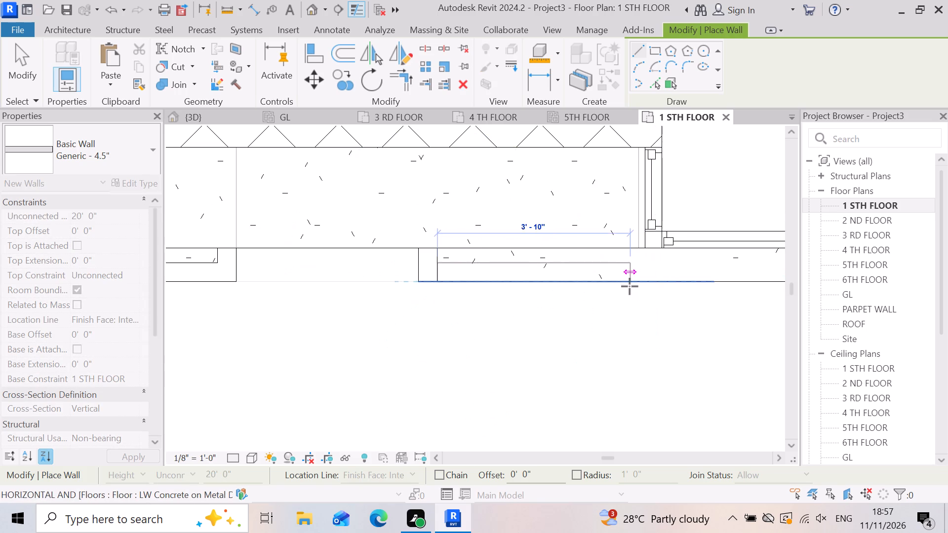
scroll(630, 286, up, 2)
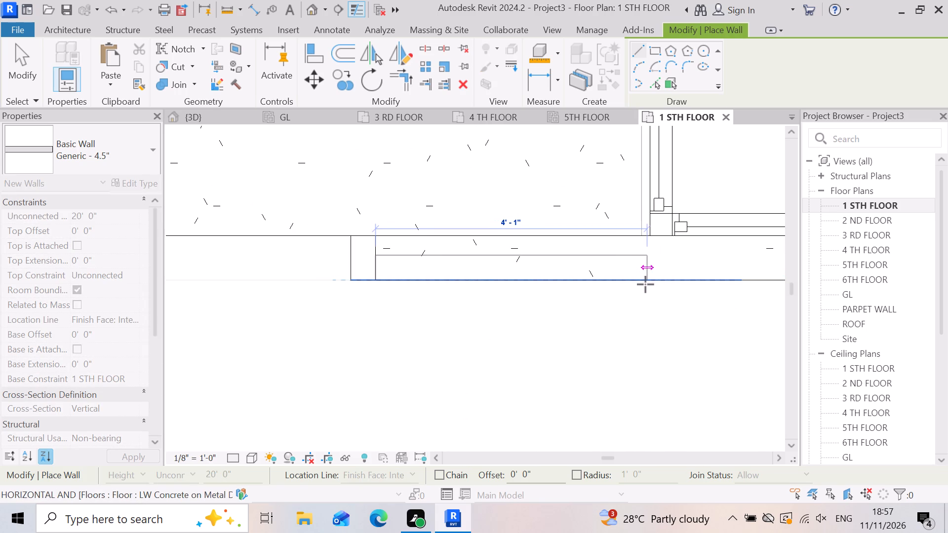
click(645, 284)
Draw a 4.5" wall about 3'-3" long on the front edge beyond the window, plus the inward-facing return on the projection's east side.
scroll(411, 289, down, 5)
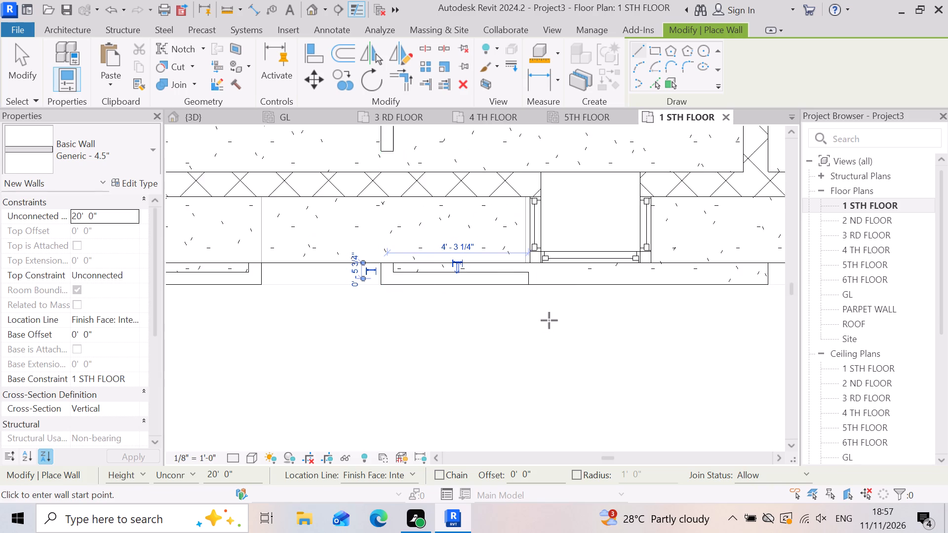
scroll(536, 313, down, 2)
scroll(666, 295, up, 6)
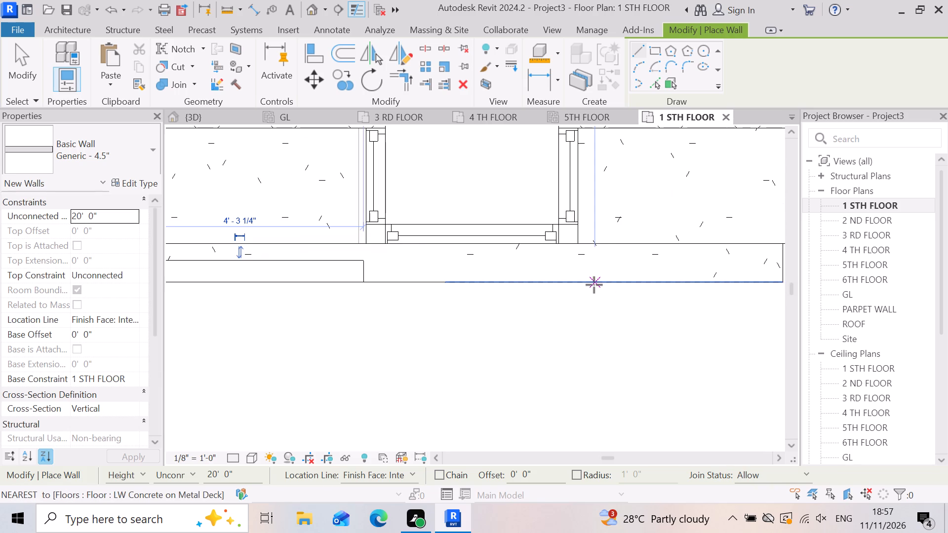
click(592, 284)
scroll(583, 303, down, 5)
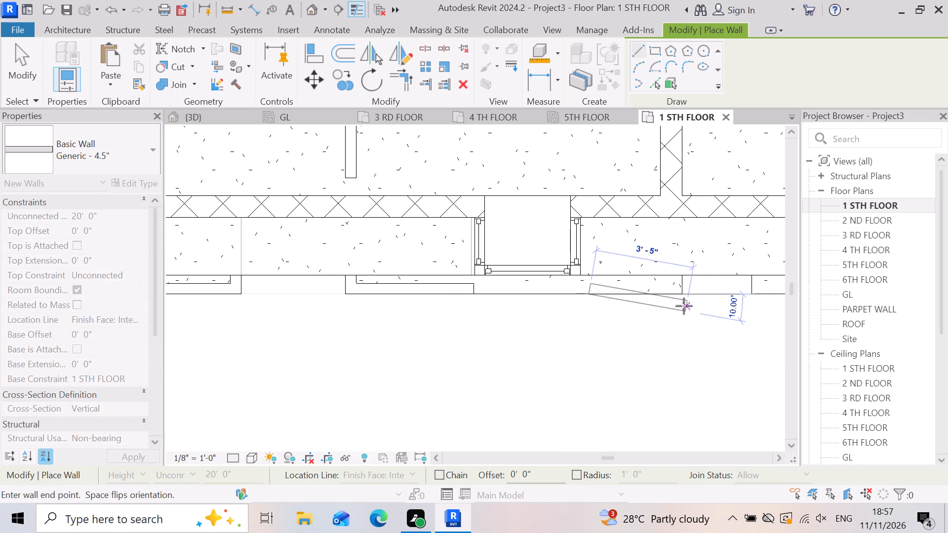
scroll(679, 298, up, 6)
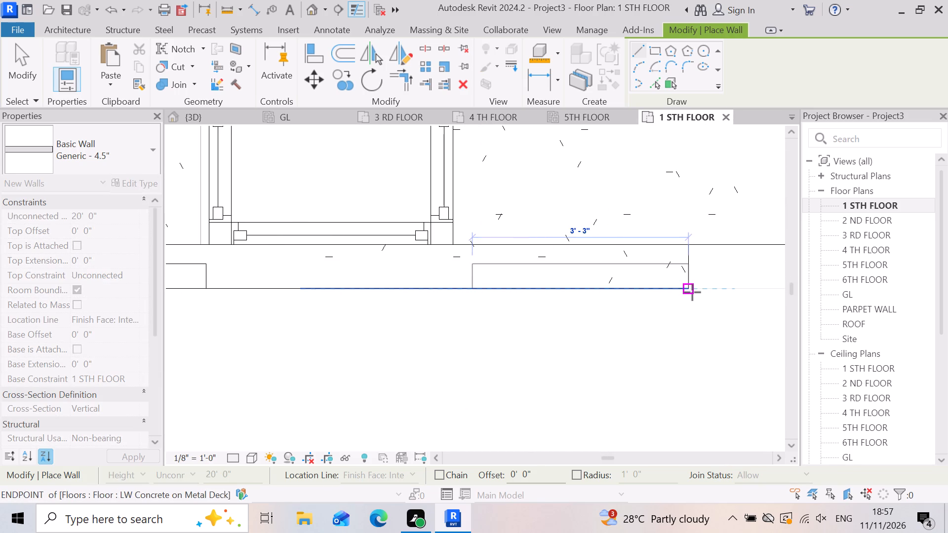
click(692, 292)
click(685, 246)
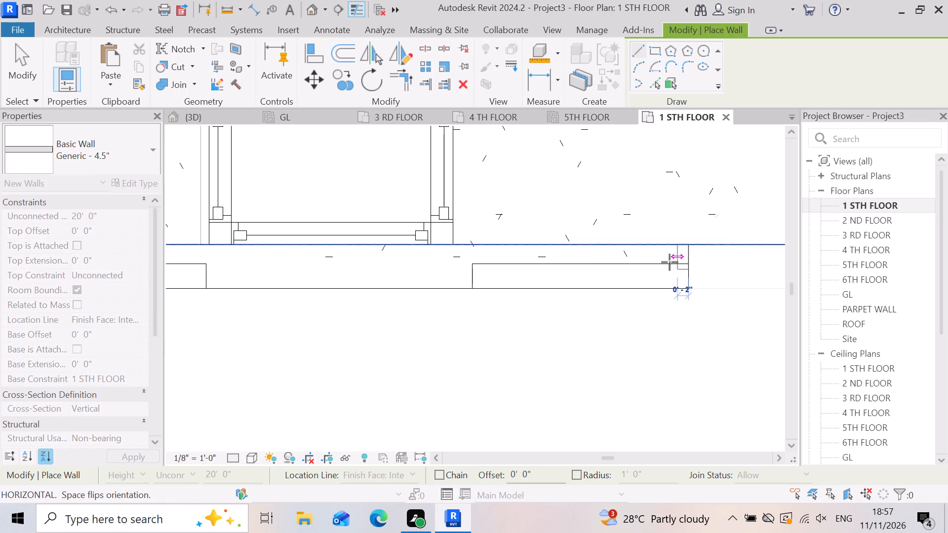
key(space)
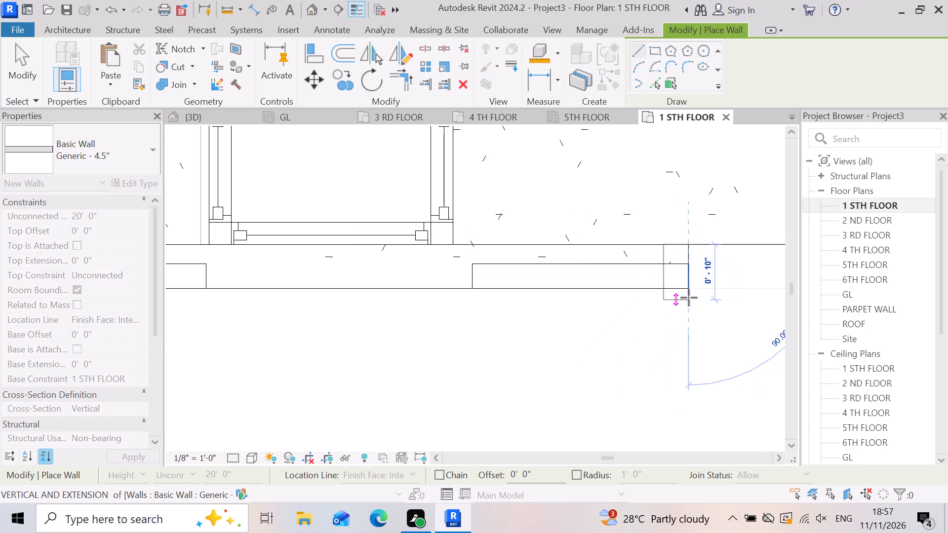
click(685, 288)
Draw a 4.5" return wall along the west side edge of the slab projection at the middle front window, flipped onto the slab.
scroll(632, 301, down, 4)
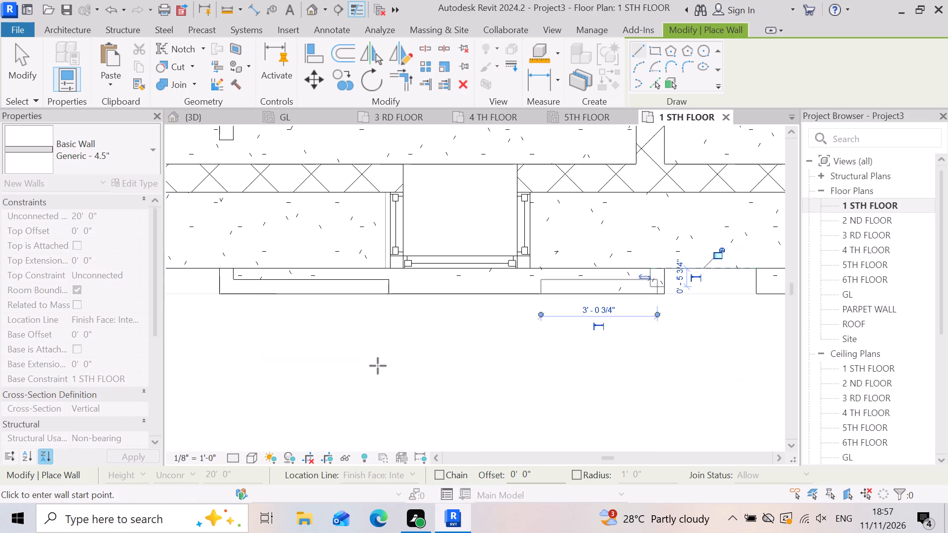
scroll(392, 338, down, 4)
scroll(223, 365, down, 3)
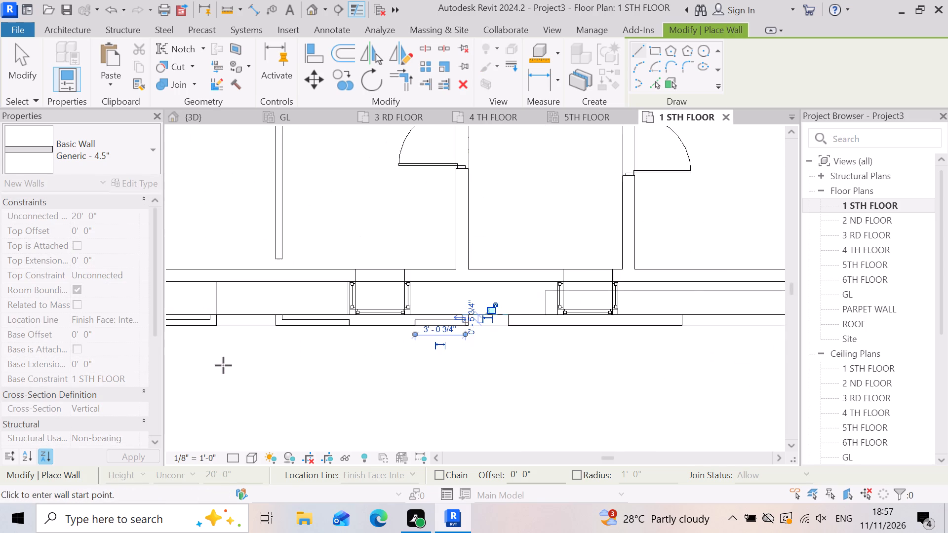
scroll(505, 343, up, 11)
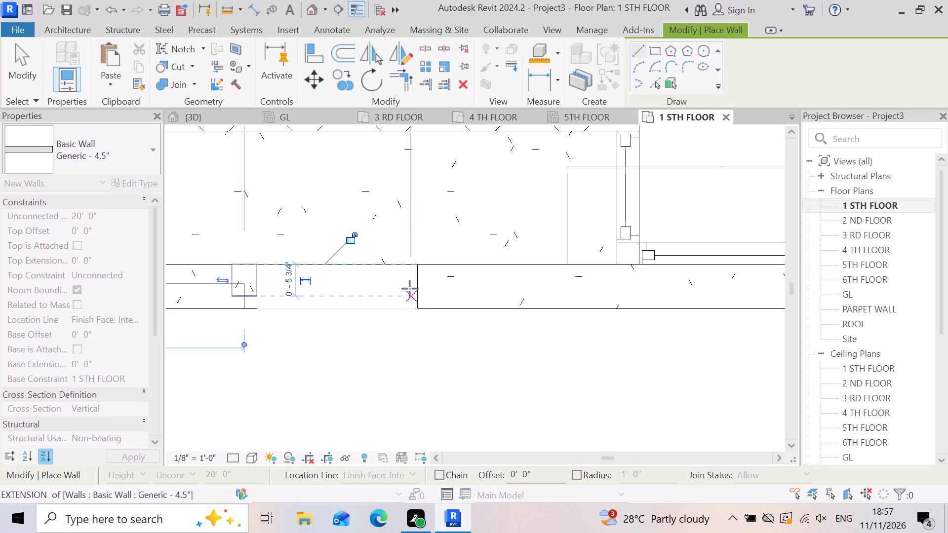
click(415, 265)
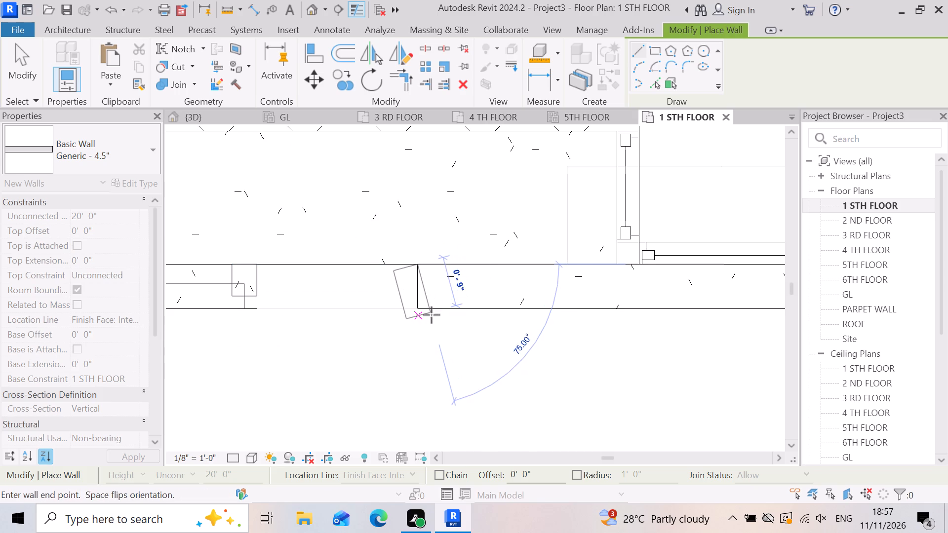
key(space)
click(420, 309)
Draw a 4.5" wall about 10'-2 1/2" long on the middle projection's front edge, plus a 0'-8" return on its east side.
scroll(425, 317, down, 4)
scroll(448, 316, up, 6)
click(418, 307)
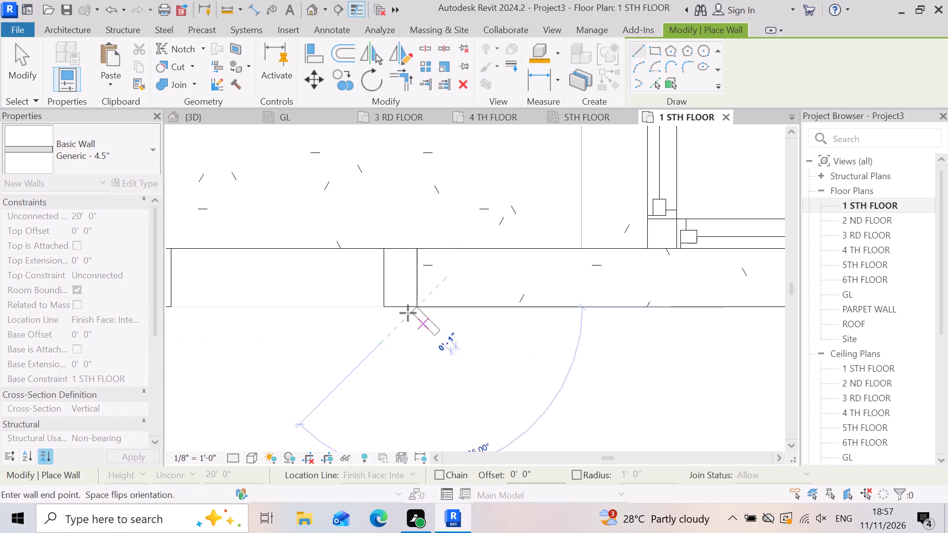
scroll(408, 313, down, 5)
scroll(487, 319, down, 4)
scroll(696, 310, up, 2)
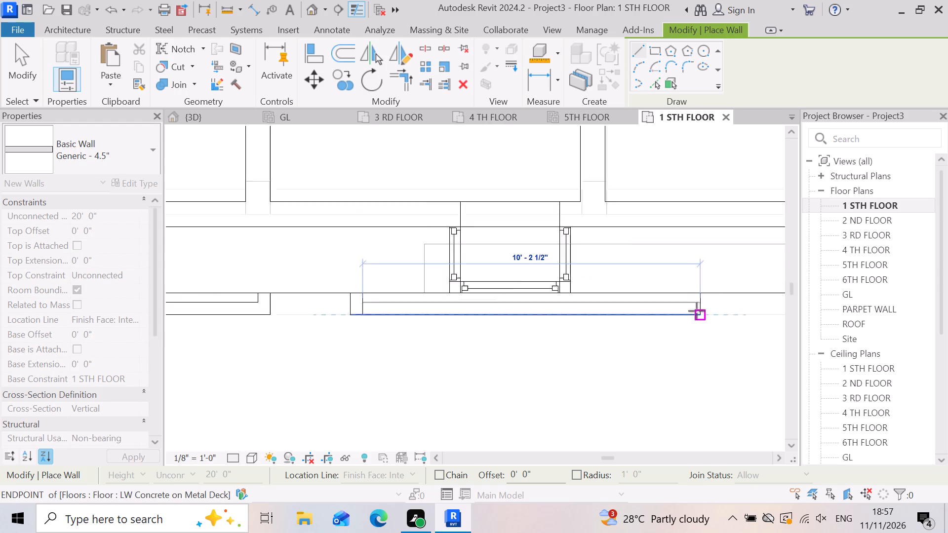
scroll(697, 311, up, 6)
click(712, 319)
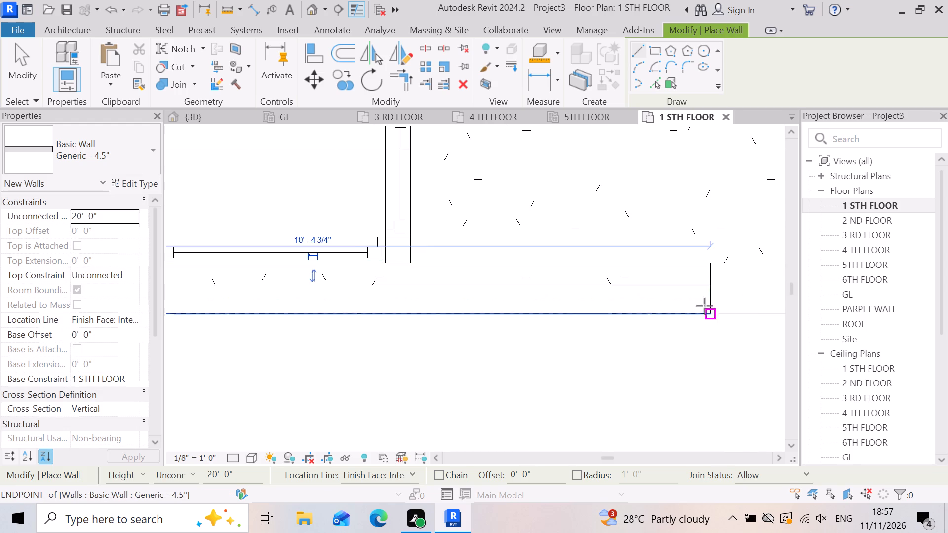
scroll(713, 272, up, 3)
click(703, 254)
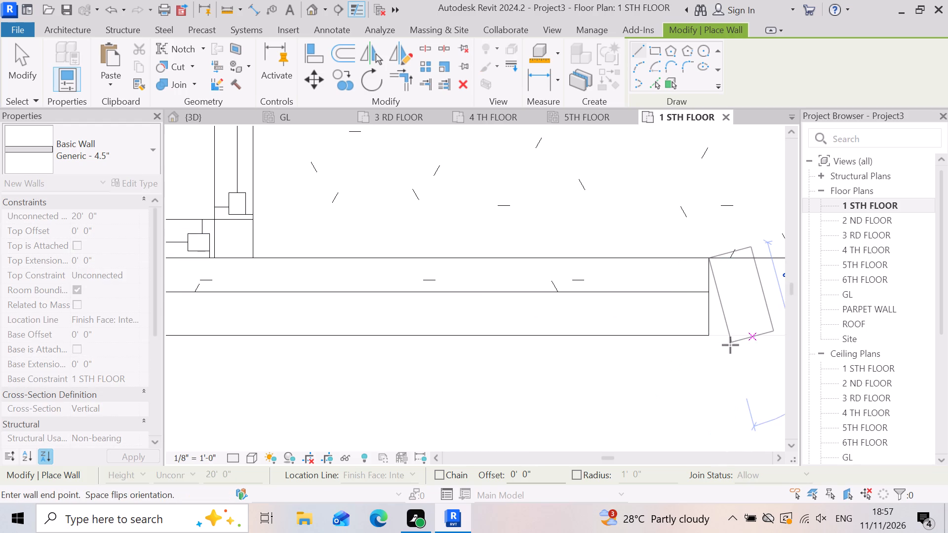
key(space)
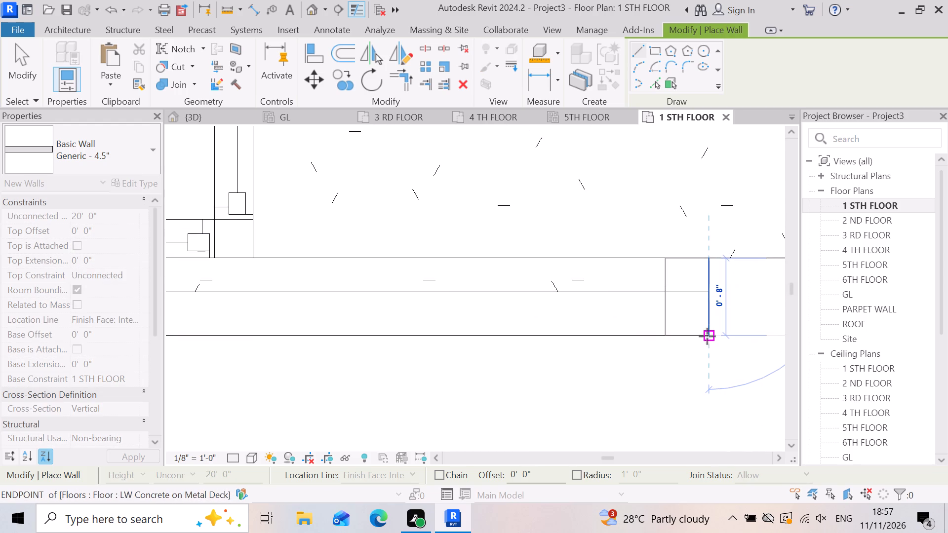
click(705, 336)
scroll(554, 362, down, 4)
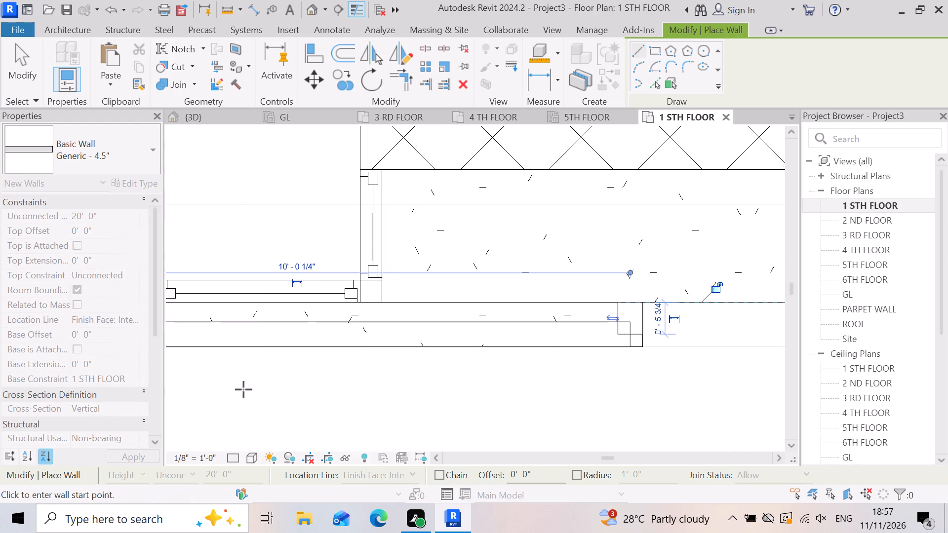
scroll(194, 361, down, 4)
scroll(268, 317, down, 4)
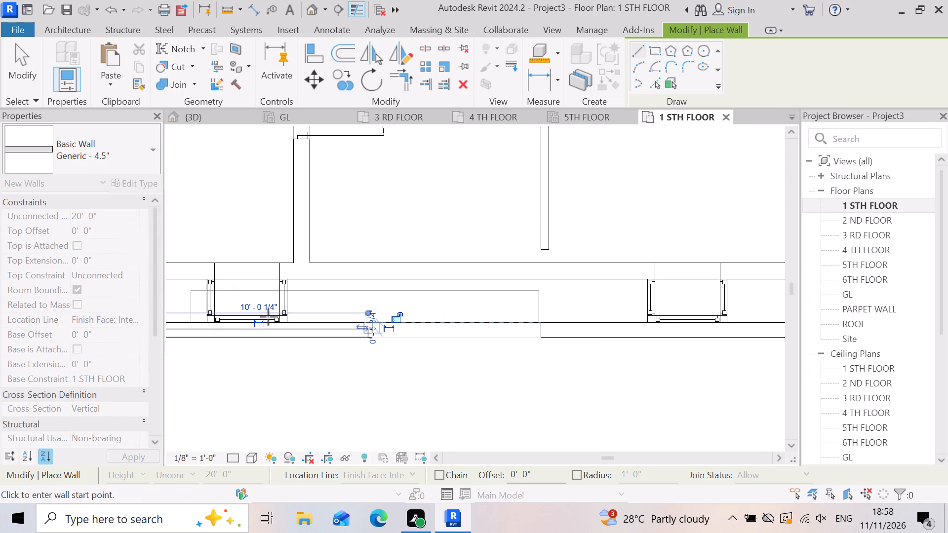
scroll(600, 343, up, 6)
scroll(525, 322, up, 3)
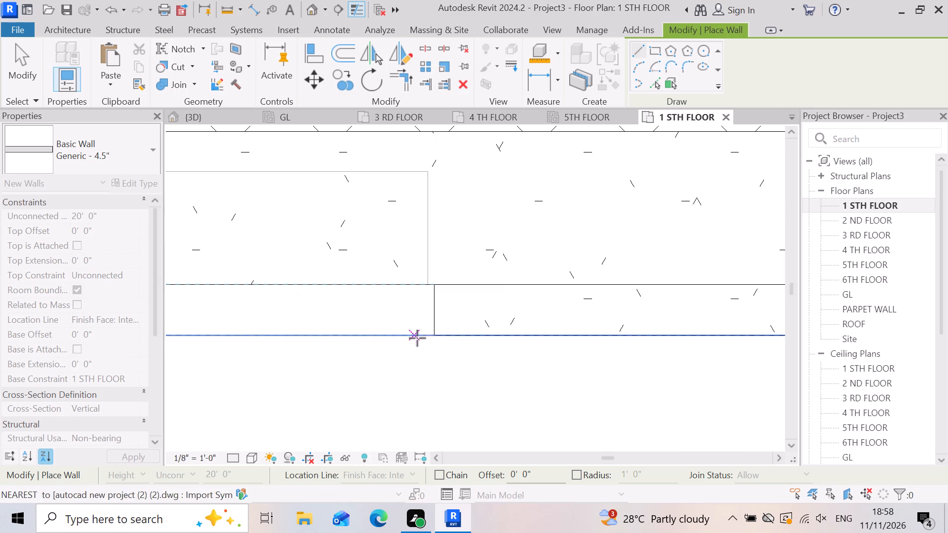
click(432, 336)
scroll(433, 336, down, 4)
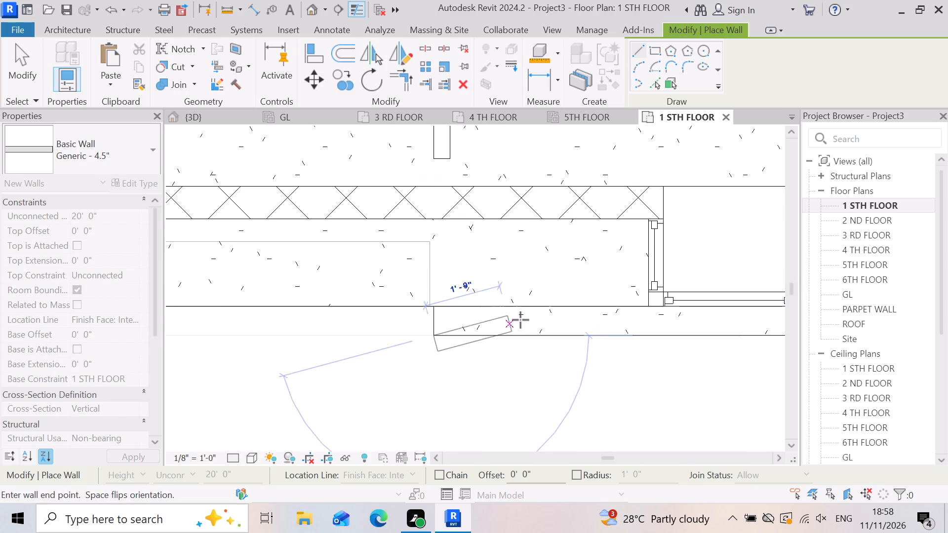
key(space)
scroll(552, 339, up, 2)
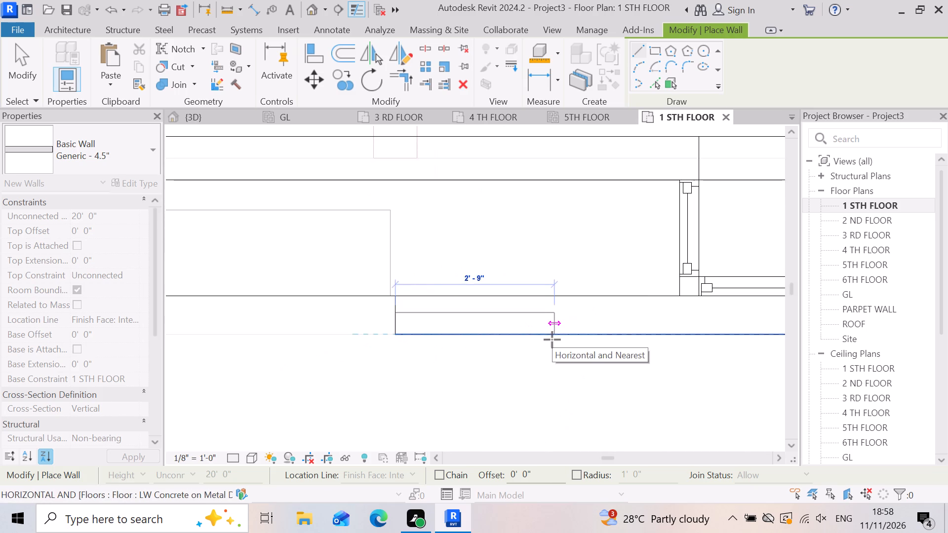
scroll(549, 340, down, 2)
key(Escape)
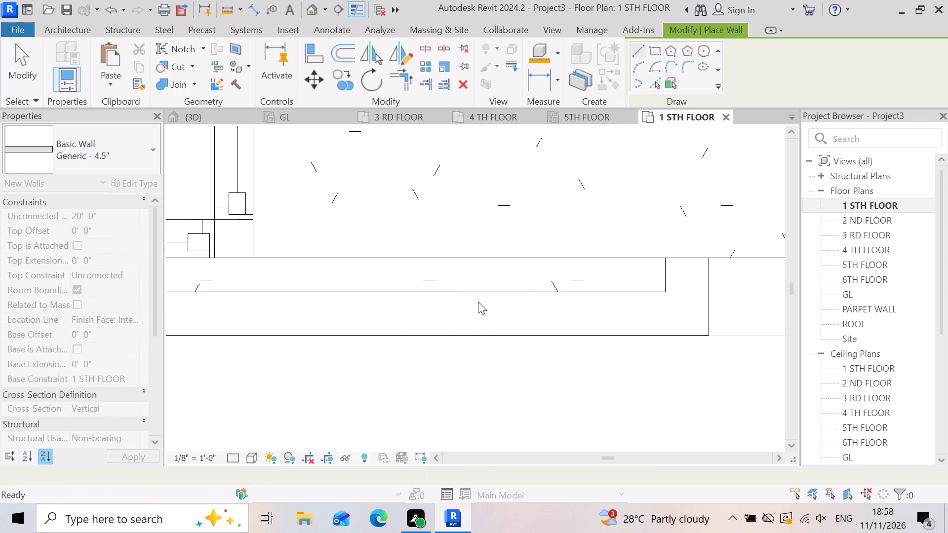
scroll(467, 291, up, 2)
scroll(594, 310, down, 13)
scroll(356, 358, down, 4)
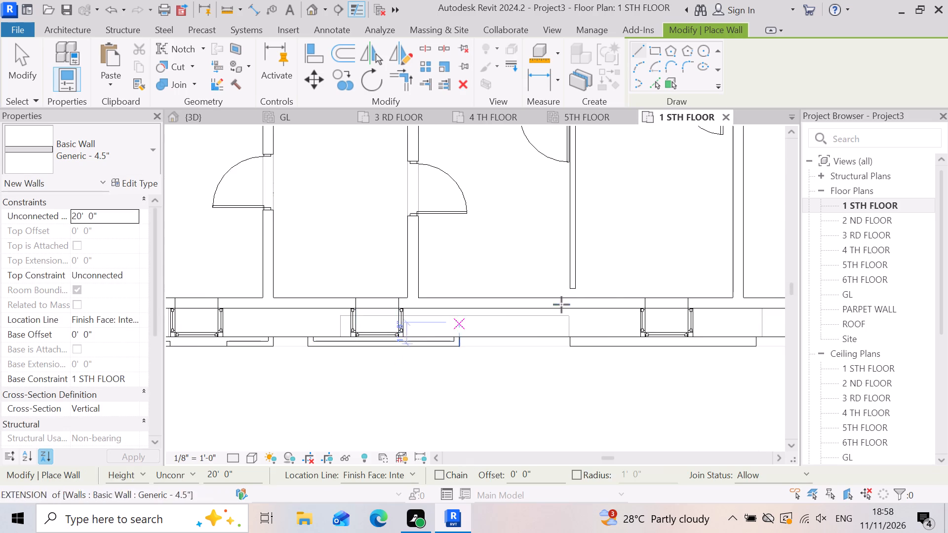
Draw a 4.5" return wall 0'-8" long on the west side edge of the slab projection at the second front window from the east.
scroll(625, 314, up, 11)
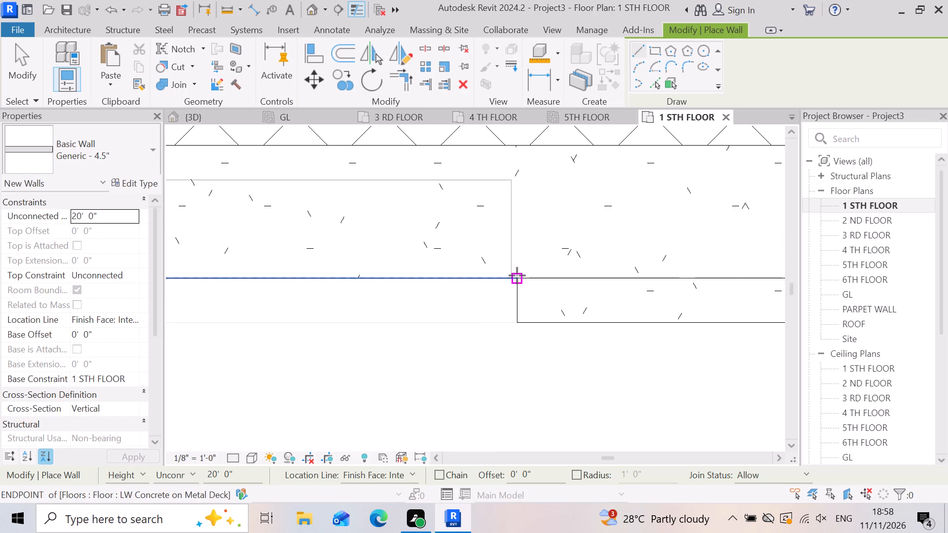
click(518, 275)
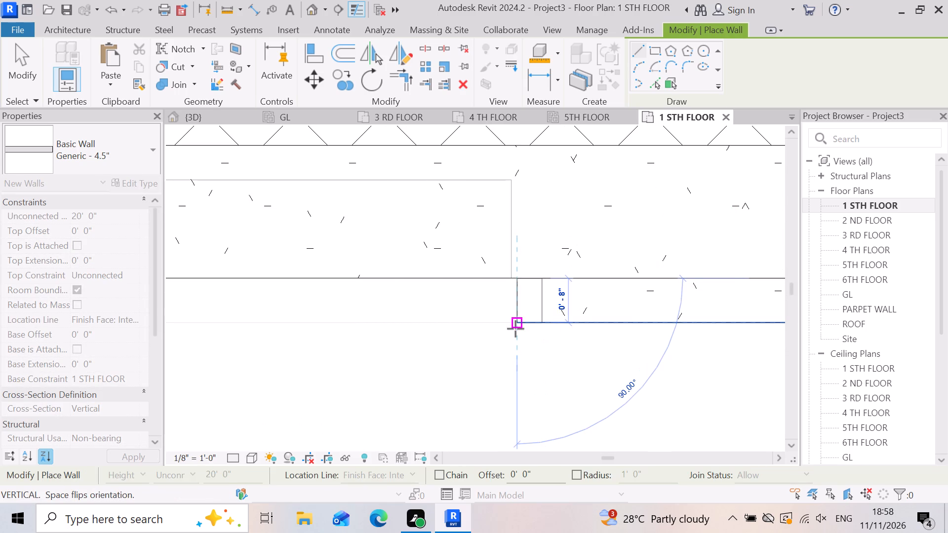
click(515, 329)
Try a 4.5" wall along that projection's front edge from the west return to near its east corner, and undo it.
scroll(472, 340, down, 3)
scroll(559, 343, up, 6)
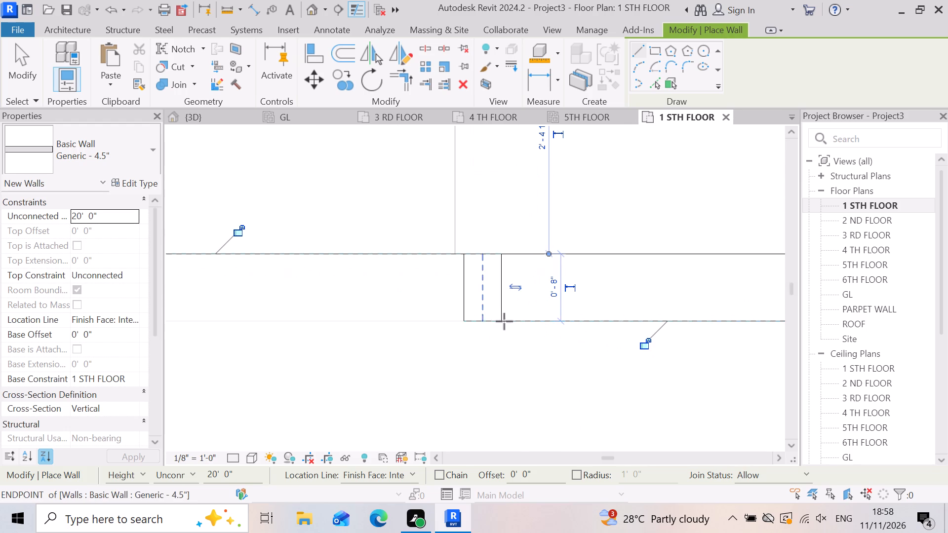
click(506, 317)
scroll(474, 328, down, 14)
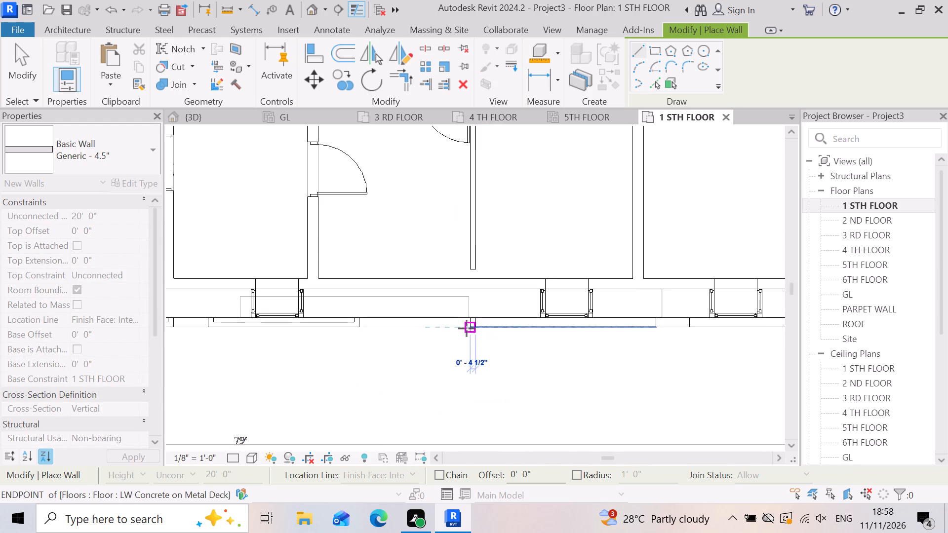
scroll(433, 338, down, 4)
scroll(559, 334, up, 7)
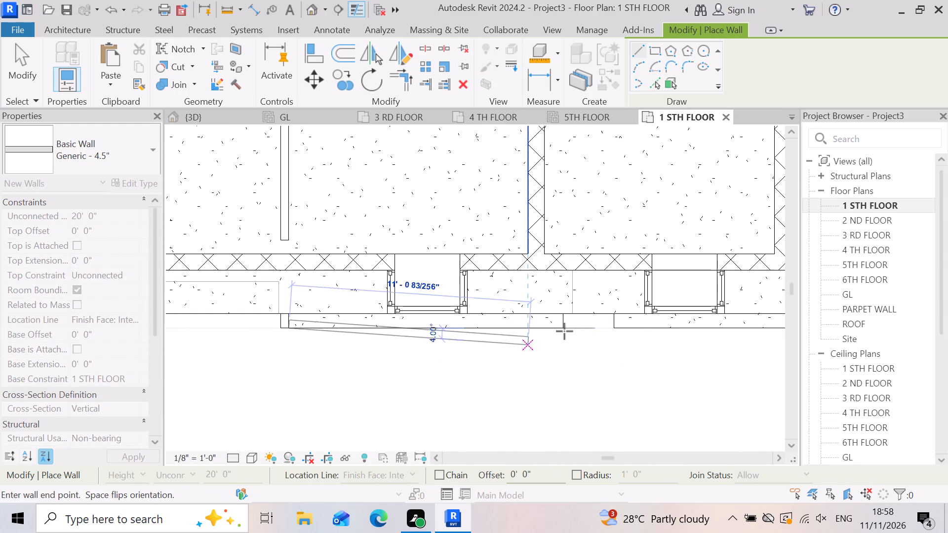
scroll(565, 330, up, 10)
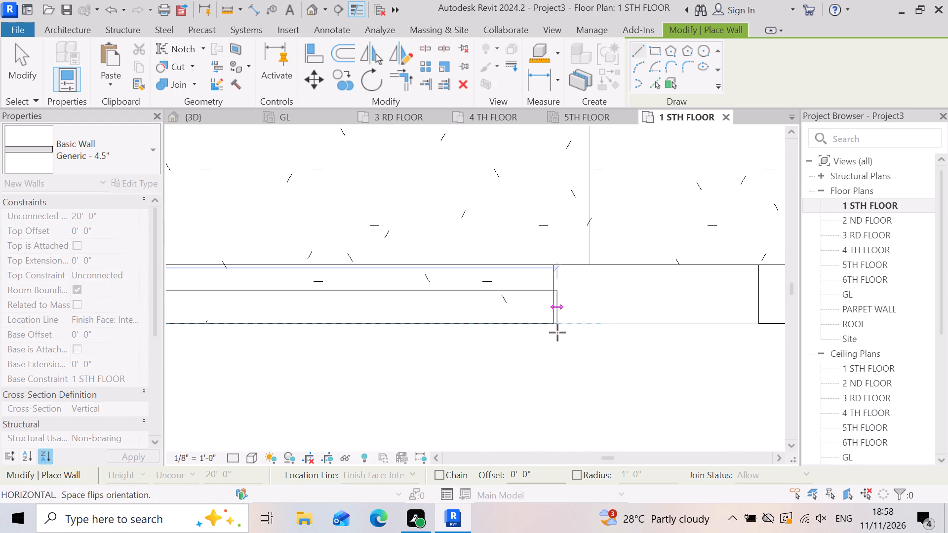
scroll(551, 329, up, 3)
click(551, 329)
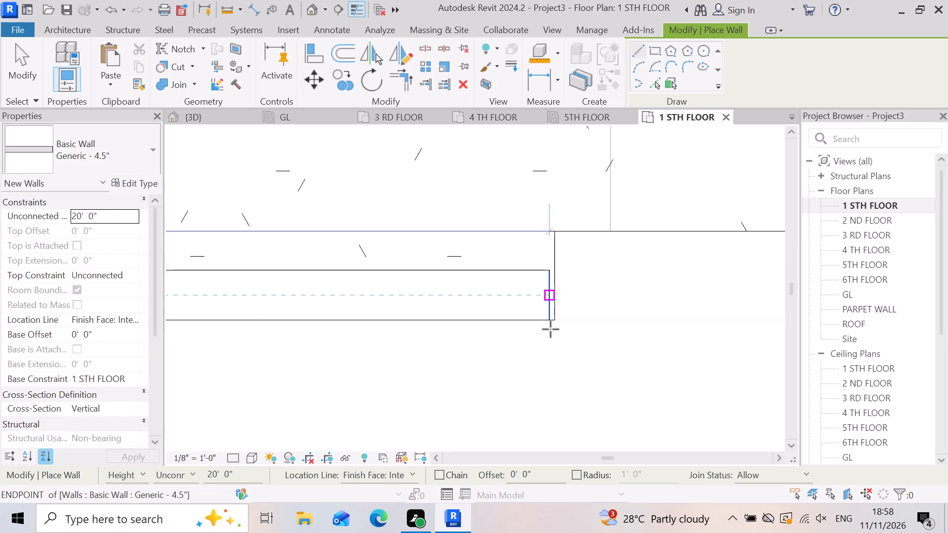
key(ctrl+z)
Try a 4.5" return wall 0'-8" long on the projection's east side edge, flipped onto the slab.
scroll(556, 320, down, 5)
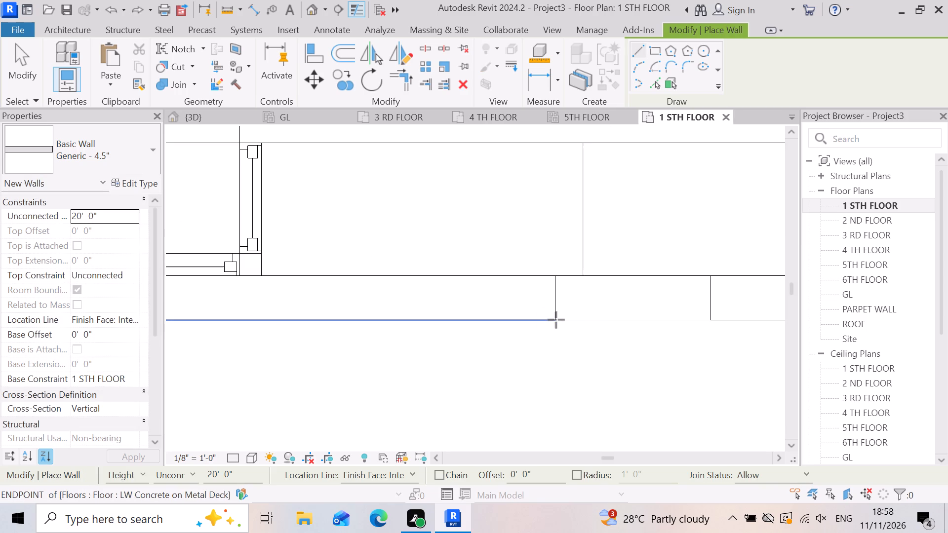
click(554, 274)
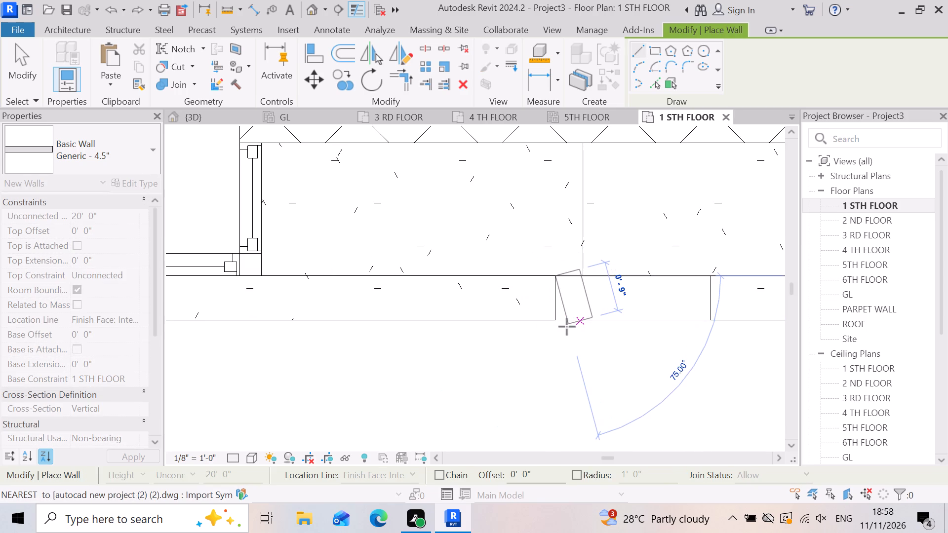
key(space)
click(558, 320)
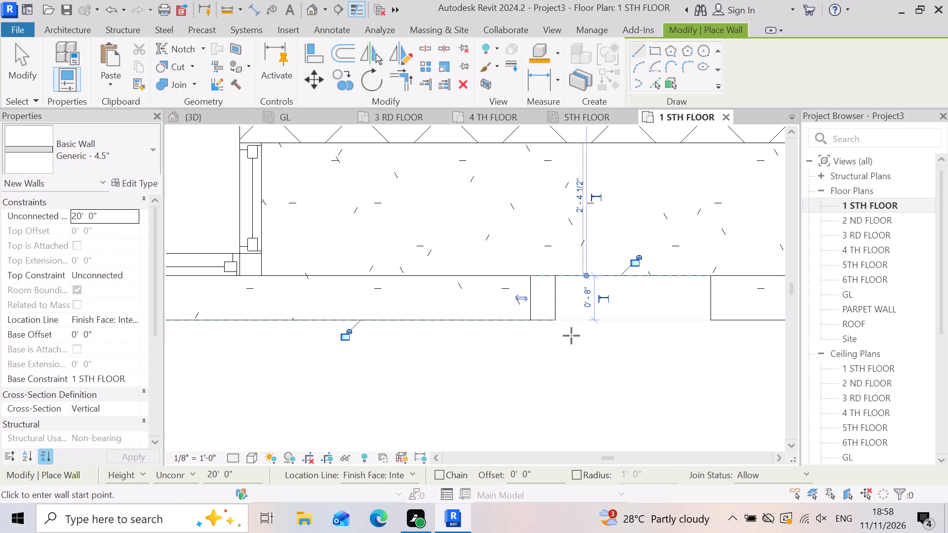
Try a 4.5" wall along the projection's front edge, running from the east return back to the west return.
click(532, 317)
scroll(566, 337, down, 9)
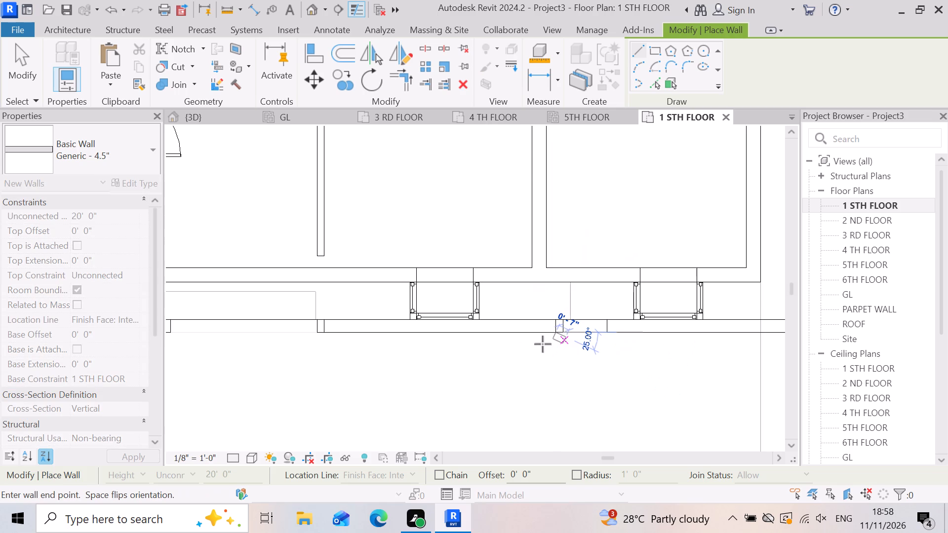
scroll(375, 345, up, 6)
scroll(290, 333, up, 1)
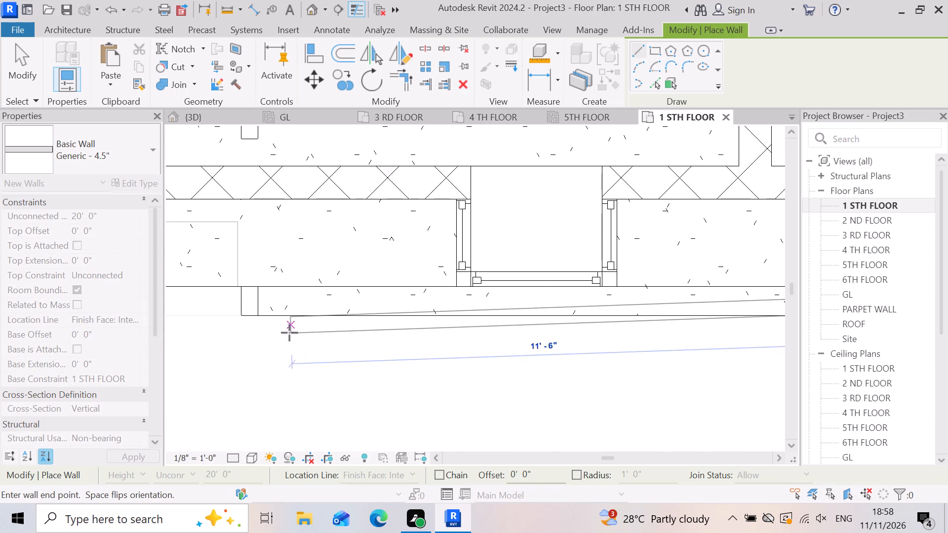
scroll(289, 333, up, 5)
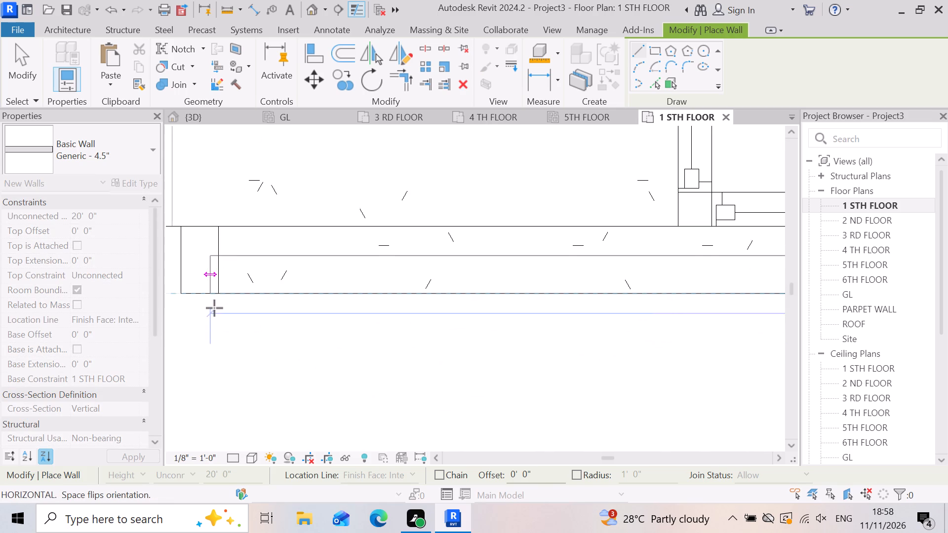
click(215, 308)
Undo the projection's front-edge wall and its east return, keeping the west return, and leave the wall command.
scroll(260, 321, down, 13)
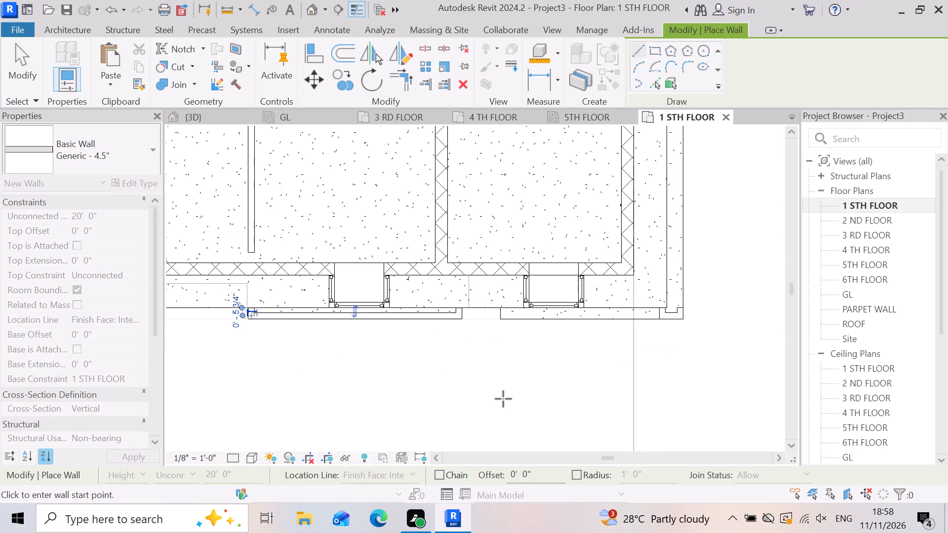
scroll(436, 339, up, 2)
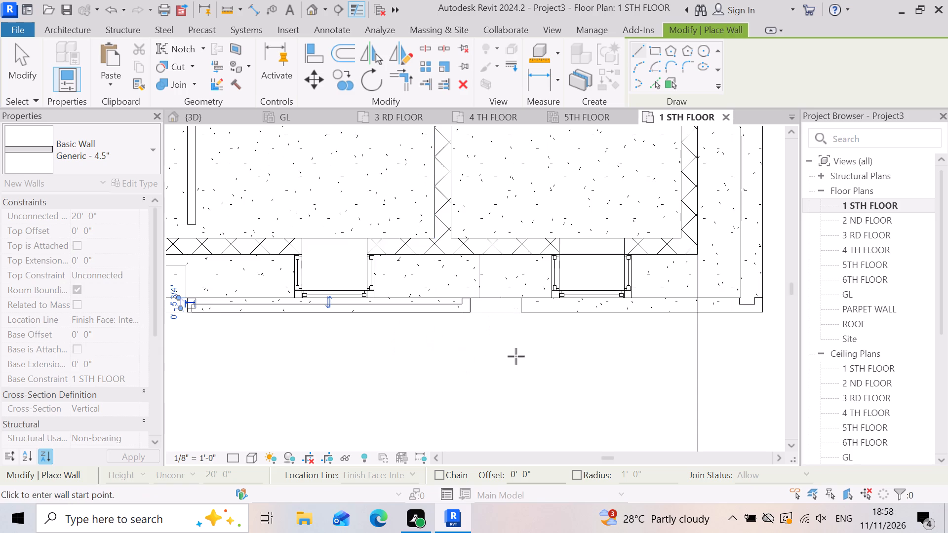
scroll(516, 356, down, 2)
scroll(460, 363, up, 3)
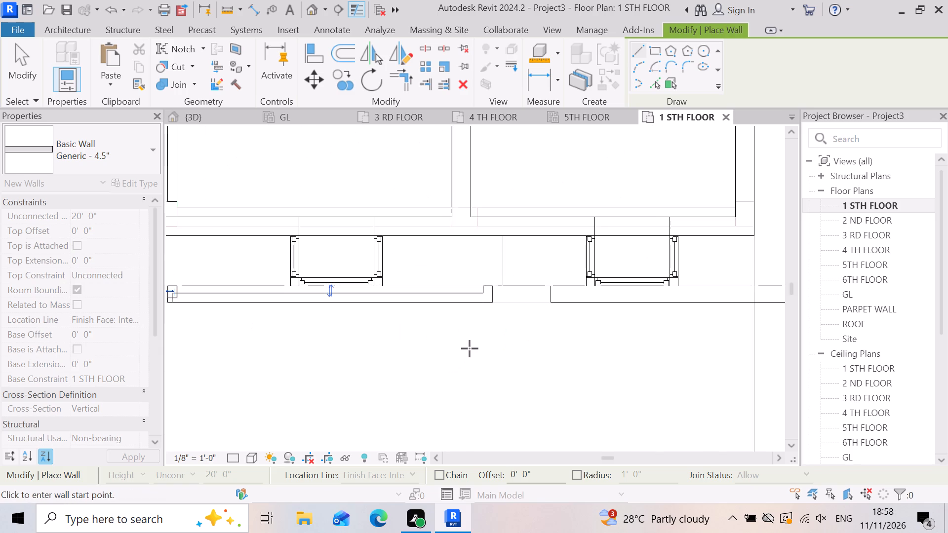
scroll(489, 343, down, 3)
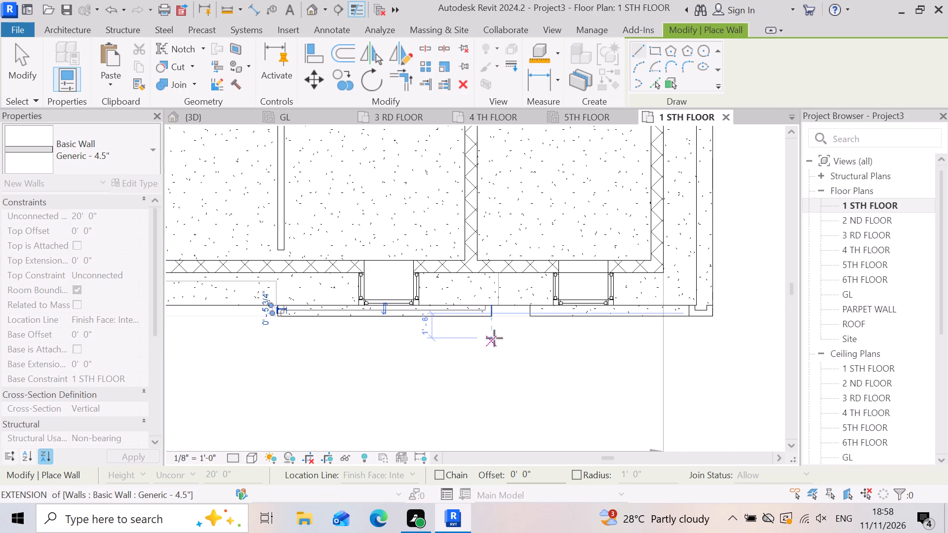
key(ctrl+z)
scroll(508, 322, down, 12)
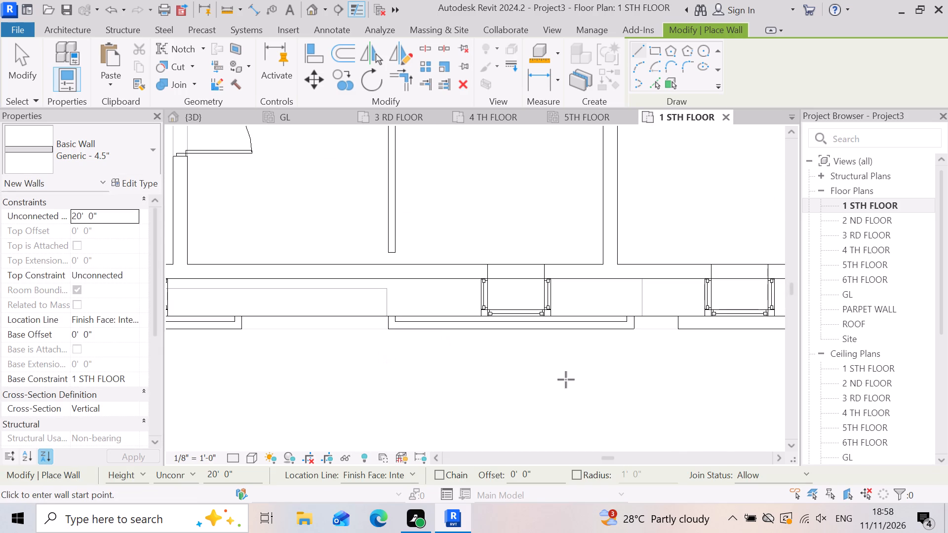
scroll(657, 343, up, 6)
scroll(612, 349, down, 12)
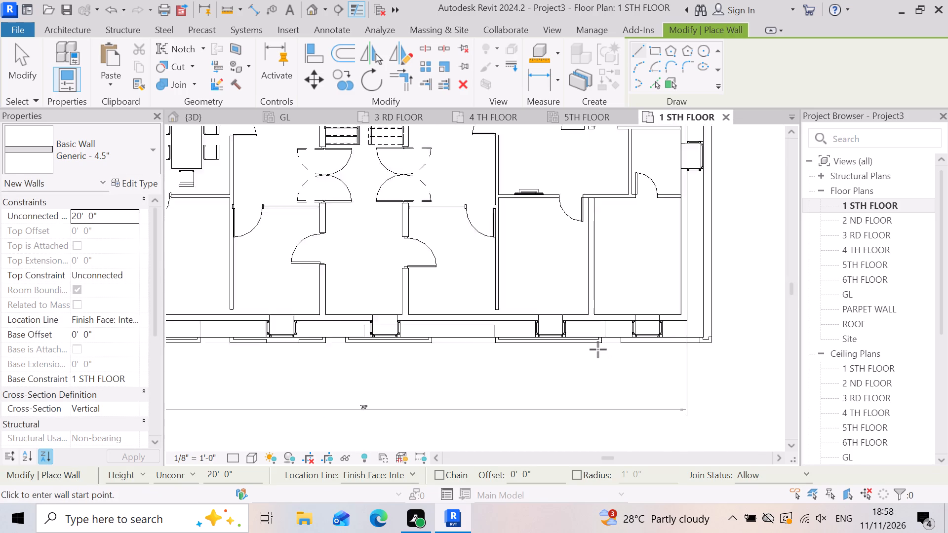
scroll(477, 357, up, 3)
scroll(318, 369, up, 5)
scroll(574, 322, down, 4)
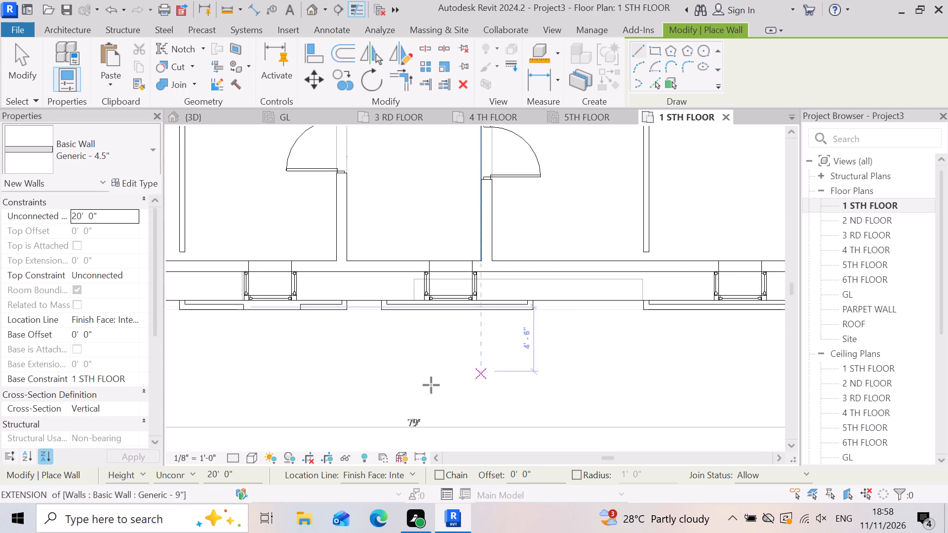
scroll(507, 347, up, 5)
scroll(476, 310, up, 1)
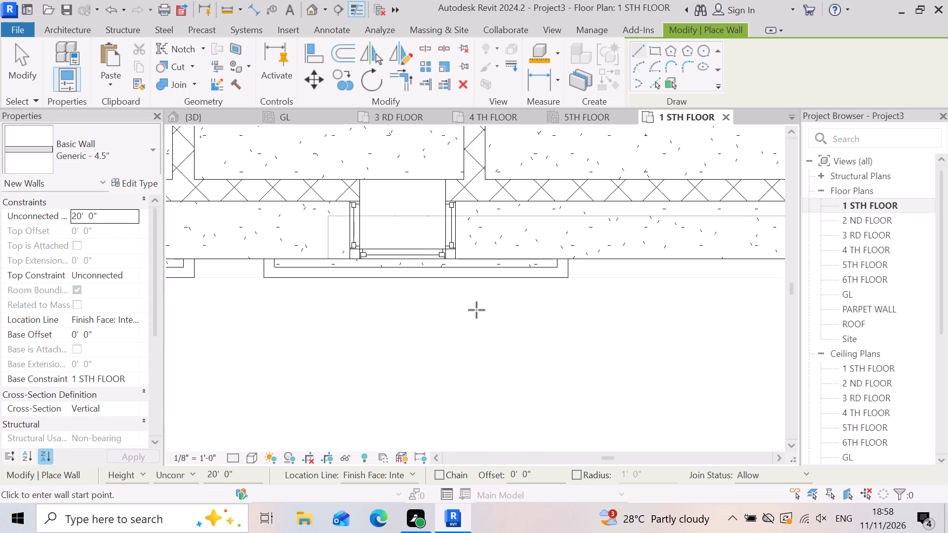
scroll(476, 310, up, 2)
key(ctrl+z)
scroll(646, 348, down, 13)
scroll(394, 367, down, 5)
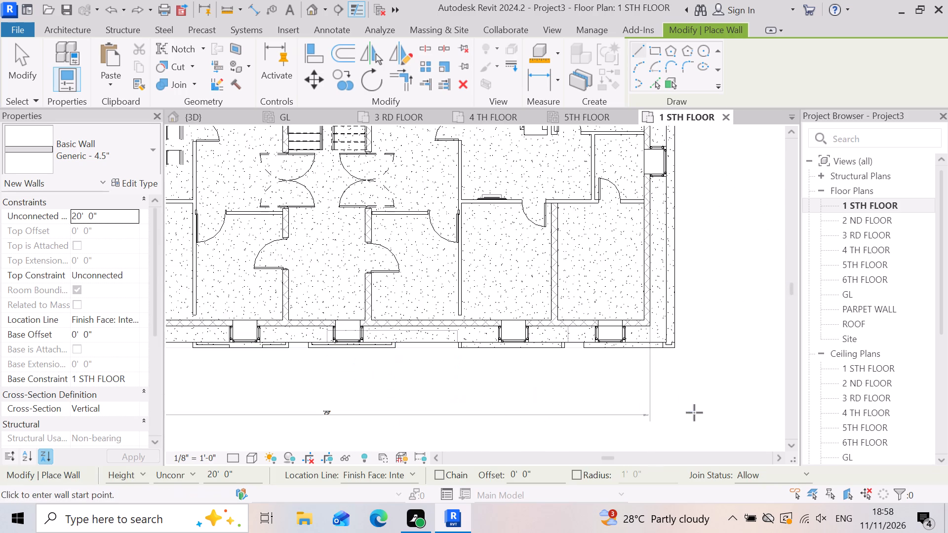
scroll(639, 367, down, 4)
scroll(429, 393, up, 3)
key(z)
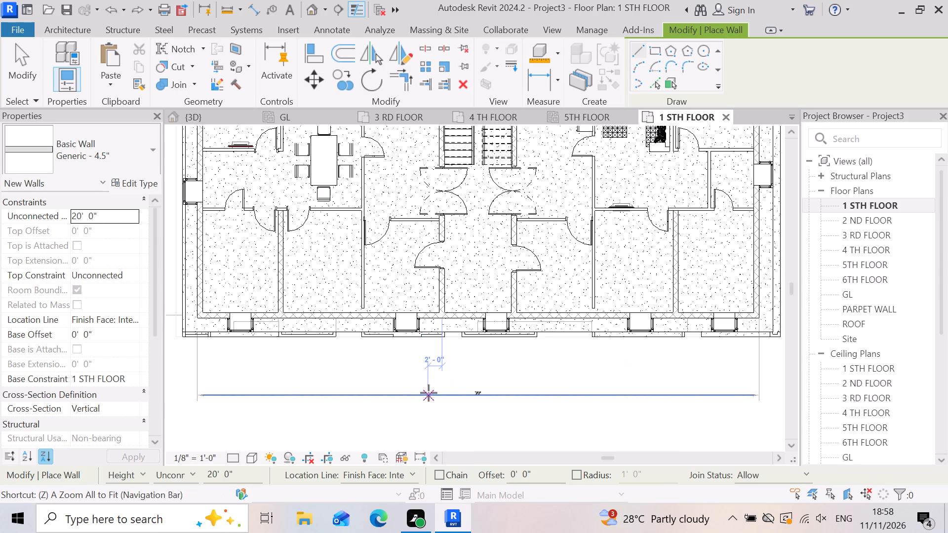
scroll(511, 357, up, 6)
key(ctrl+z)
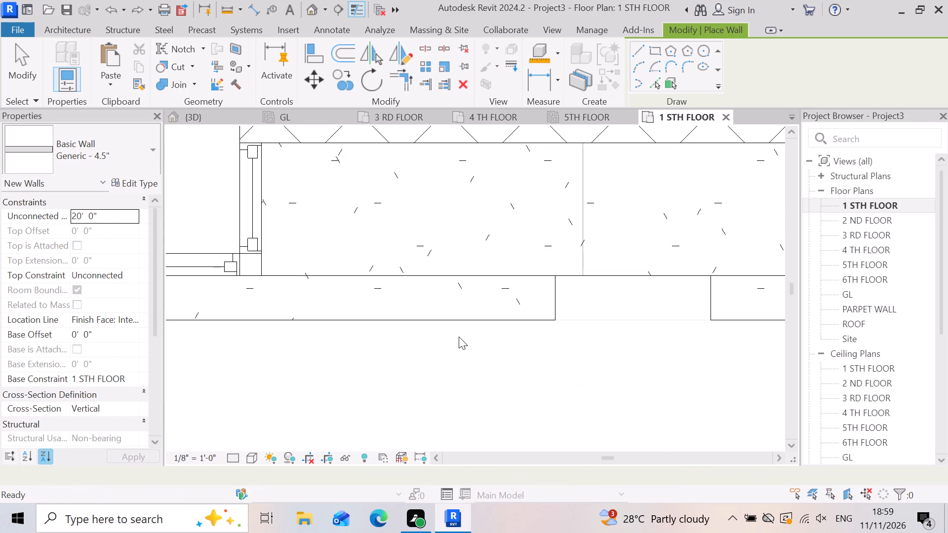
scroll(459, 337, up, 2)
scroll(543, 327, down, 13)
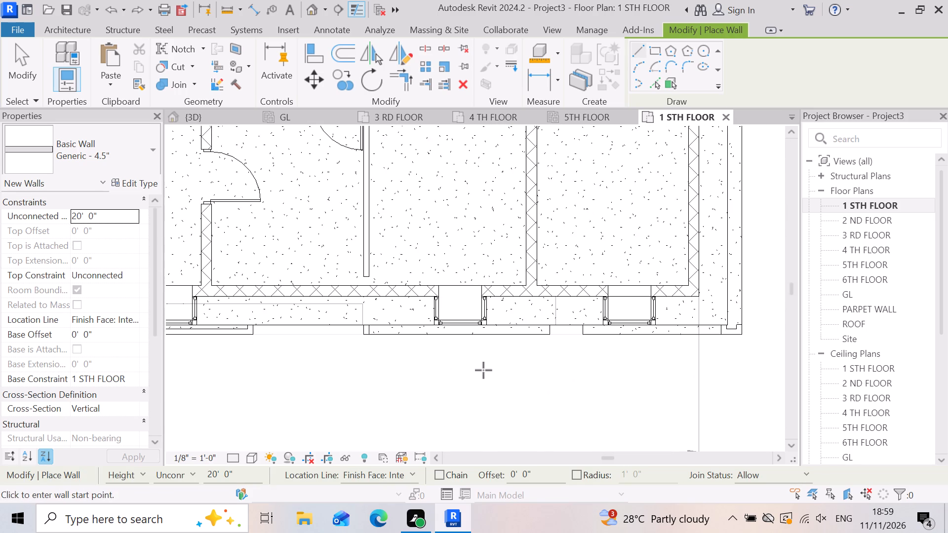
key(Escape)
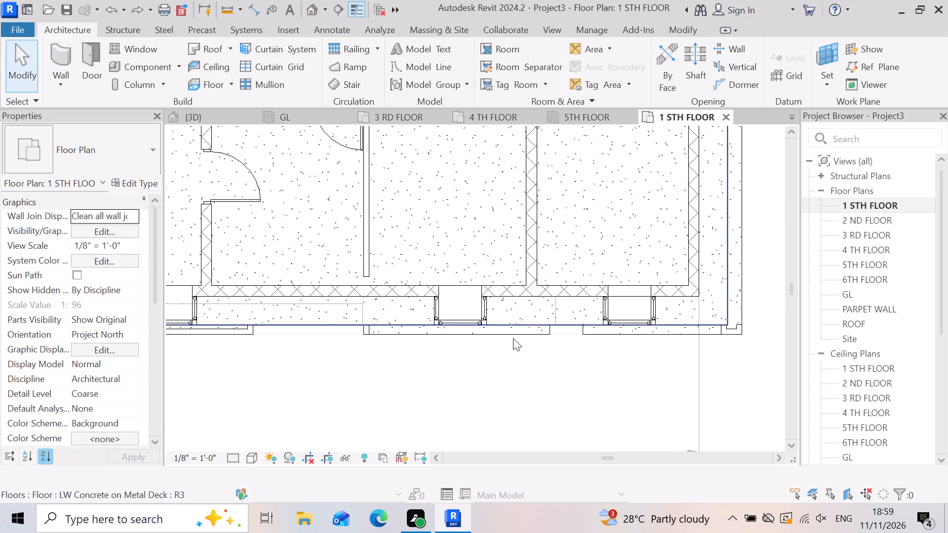
Draw a 4.5" wall along the projection's front edge, starting at the inner corner of the west return and running east.
scroll(542, 347, down, 3)
scroll(434, 350, up, 4)
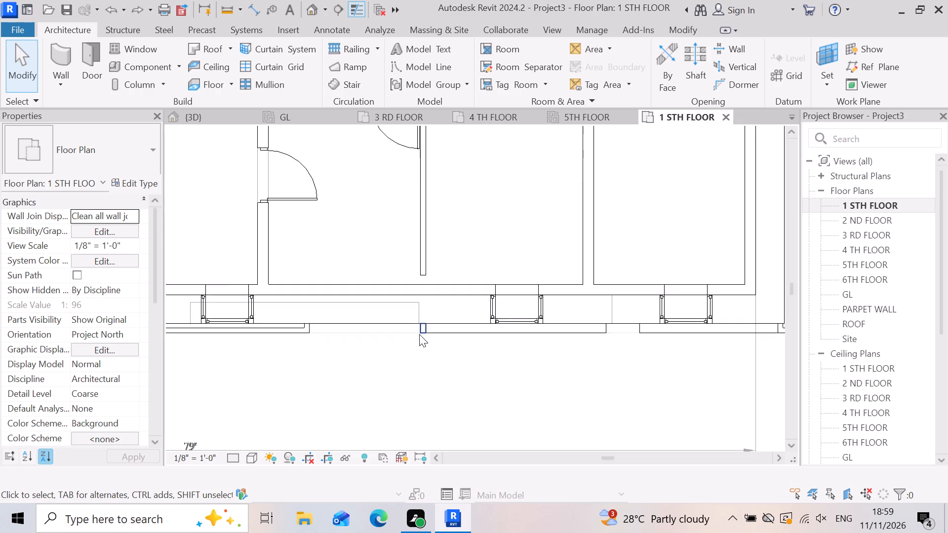
scroll(419, 334, up, 5)
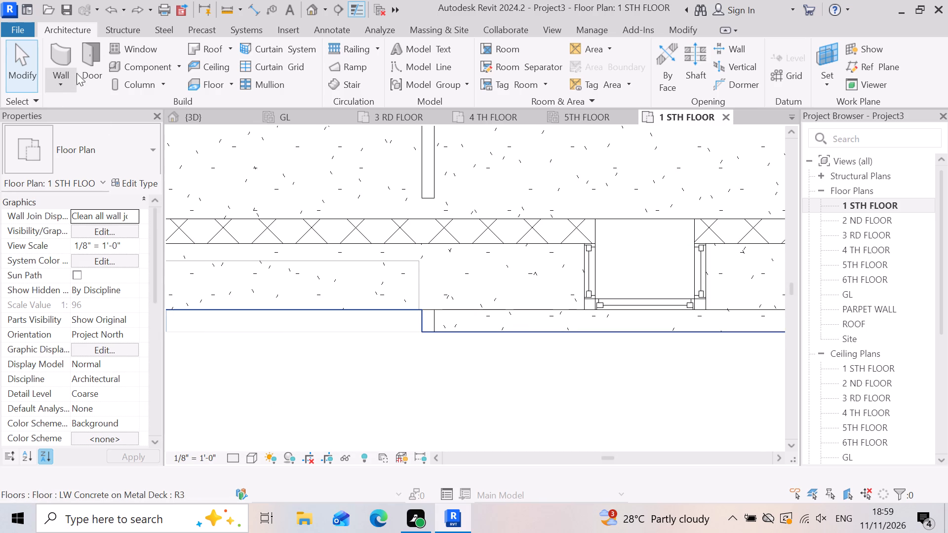
click(57, 47)
scroll(452, 329, up, 3)
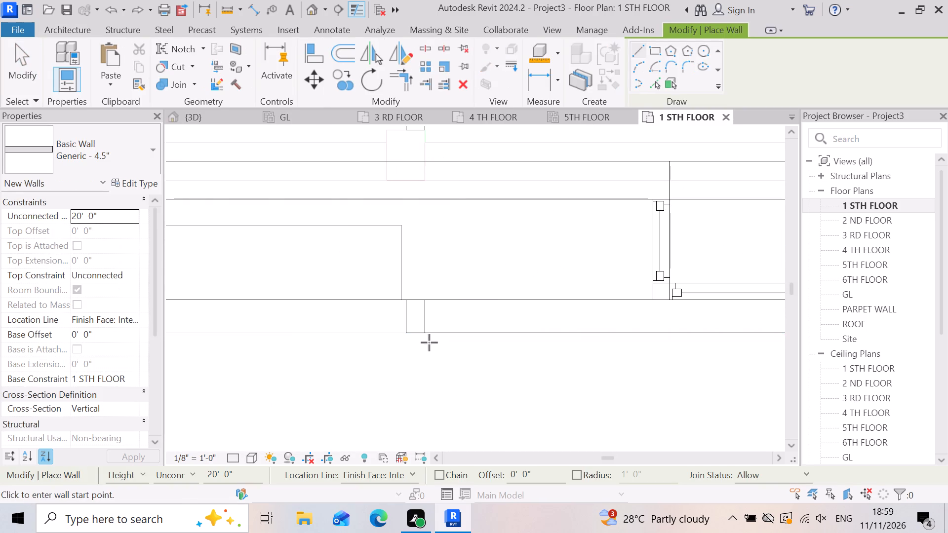
click(427, 335)
scroll(427, 335, down, 3)
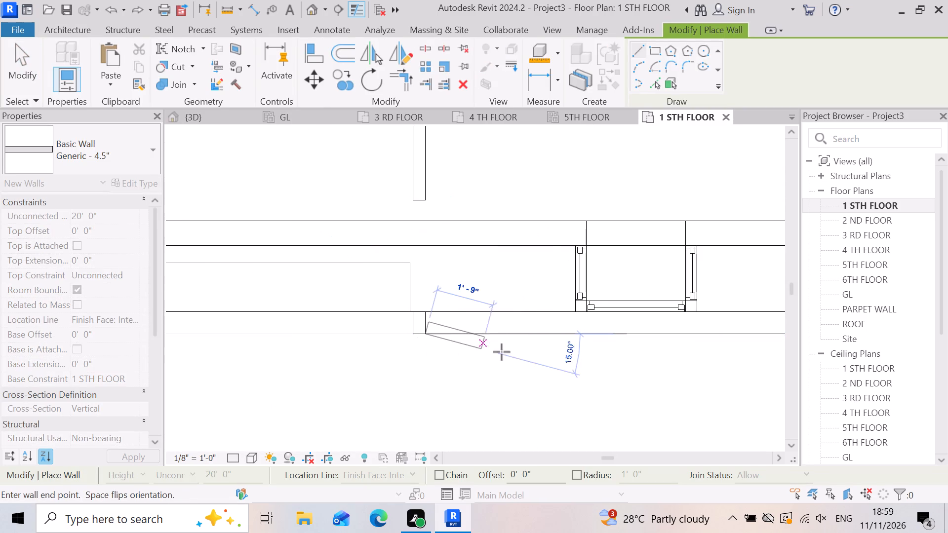
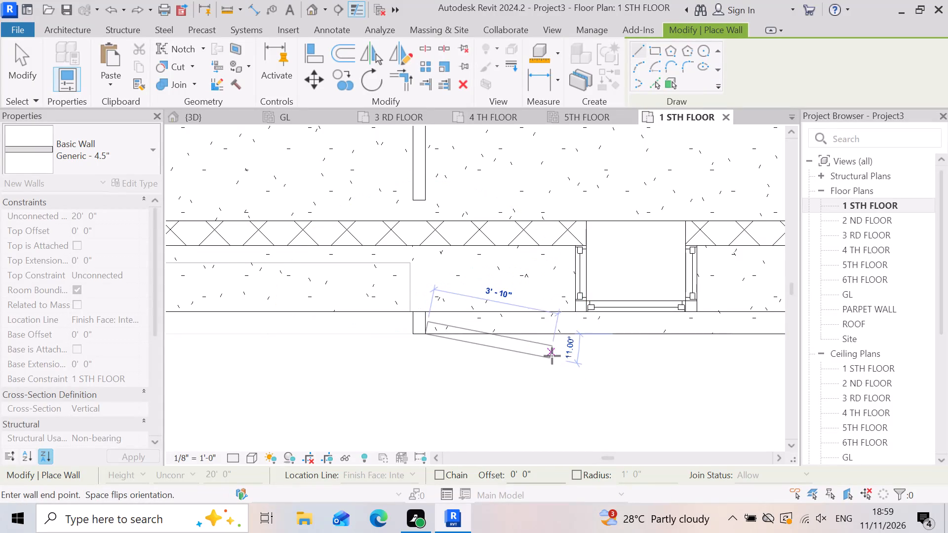
End the 4.5" front-edge wall about 4'-4" east of the west return, just short of the bay window.
scroll(554, 355, up, 5)
scroll(603, 327, up, 3)
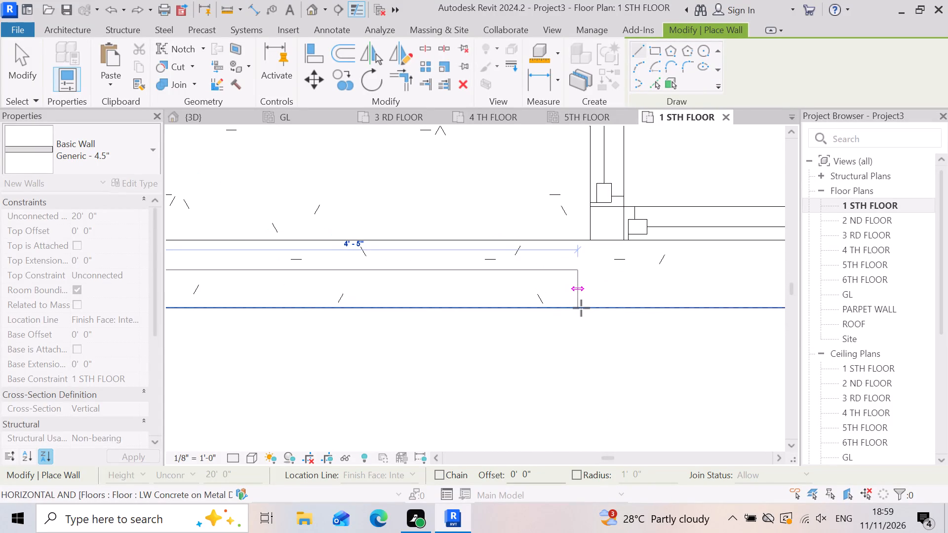
scroll(581, 308, up, 1)
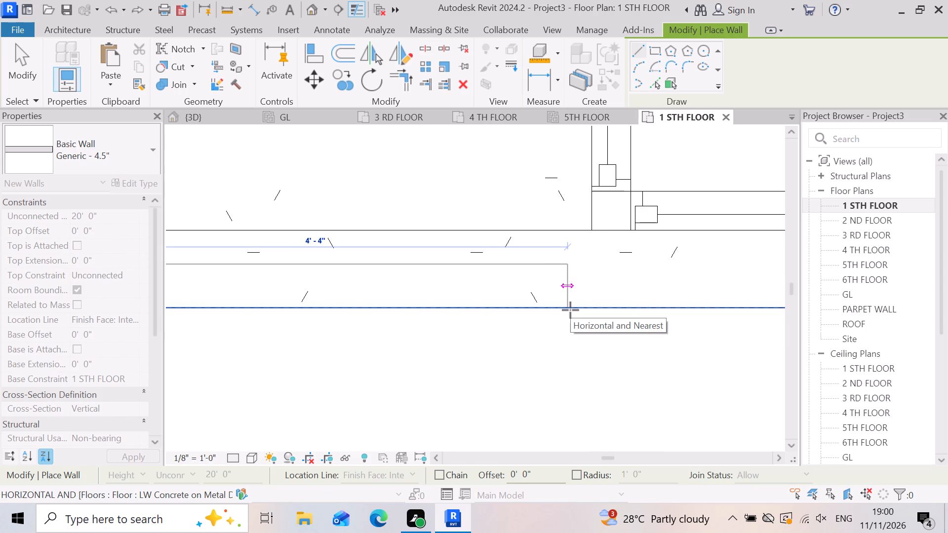
scroll(570, 308, up, 3)
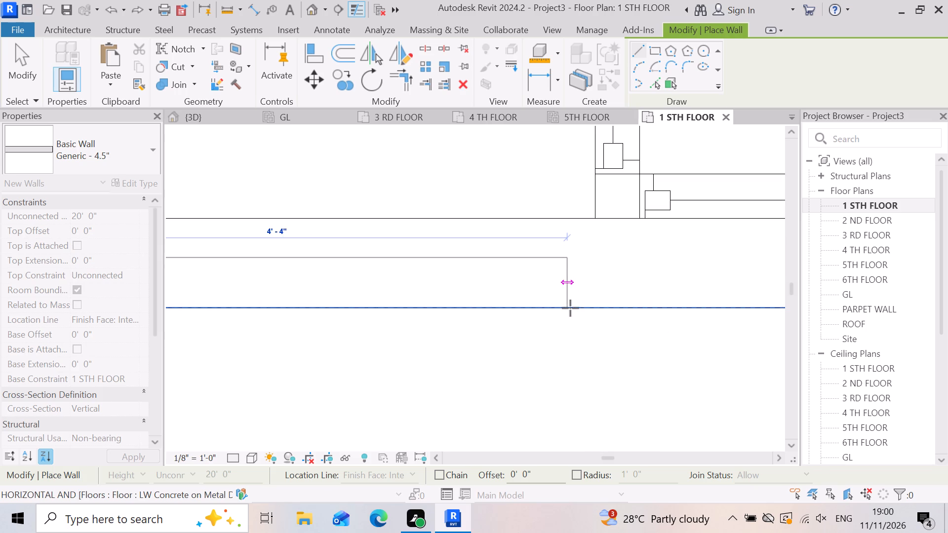
scroll(566, 308, down, 1)
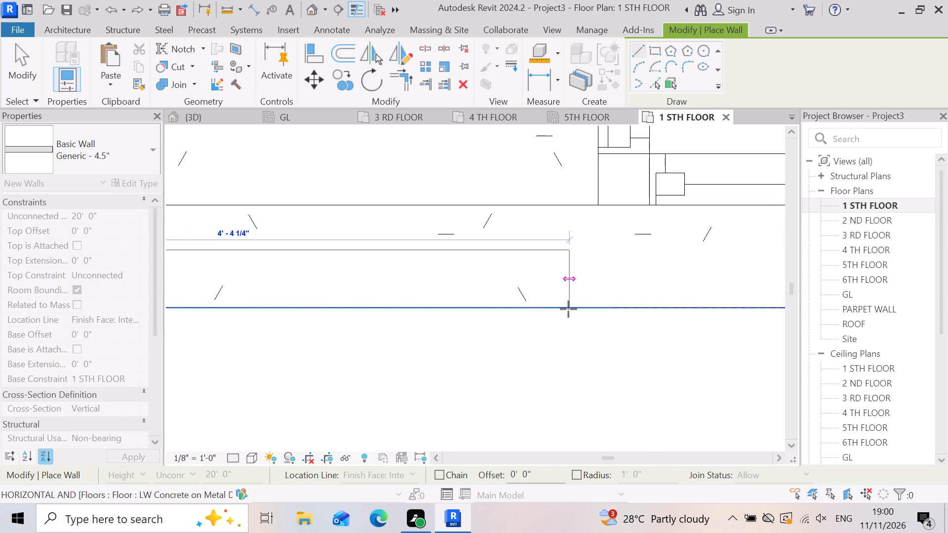
click(568, 309)
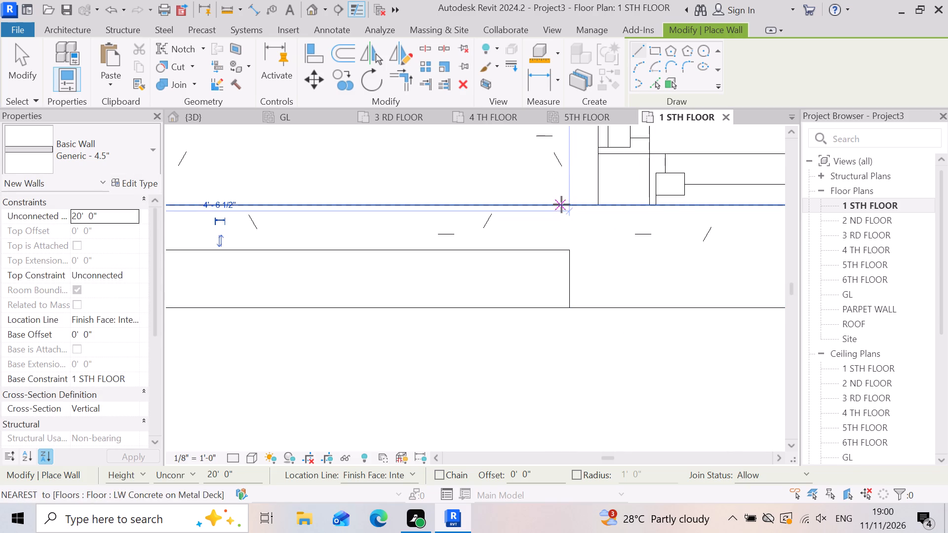
Draw a 0'-8" return wall from the slab's inner edge to the front wall's east end, flipped west onto the wall.
click(568, 203)
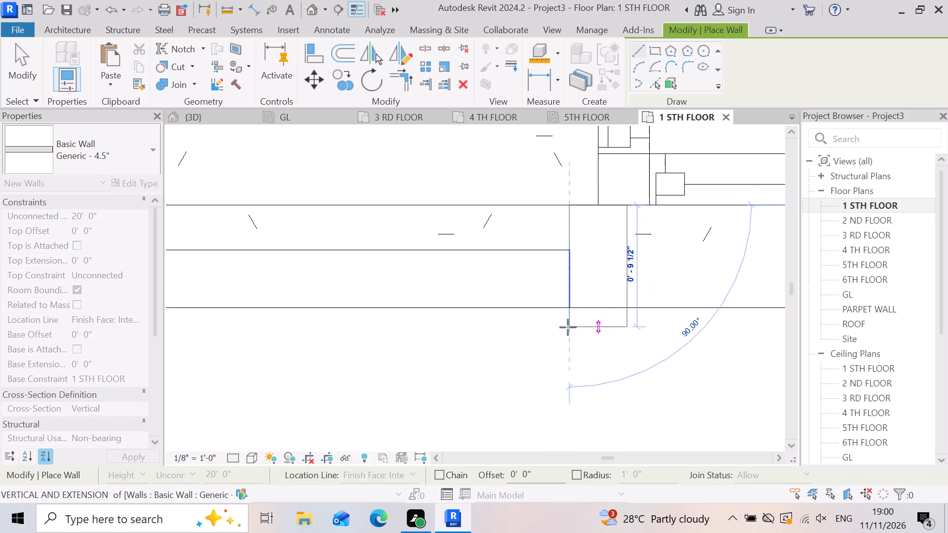
key(space)
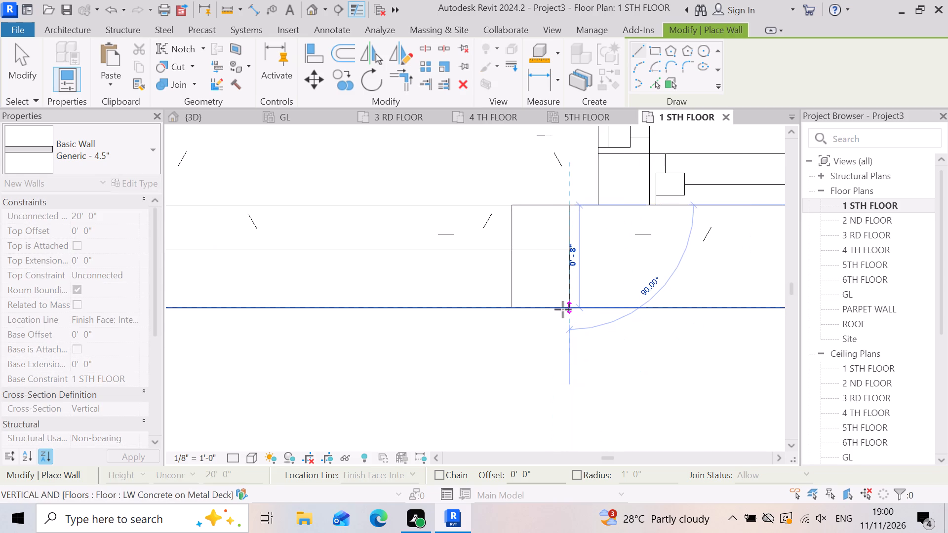
click(563, 309)
scroll(402, 336, down, 9)
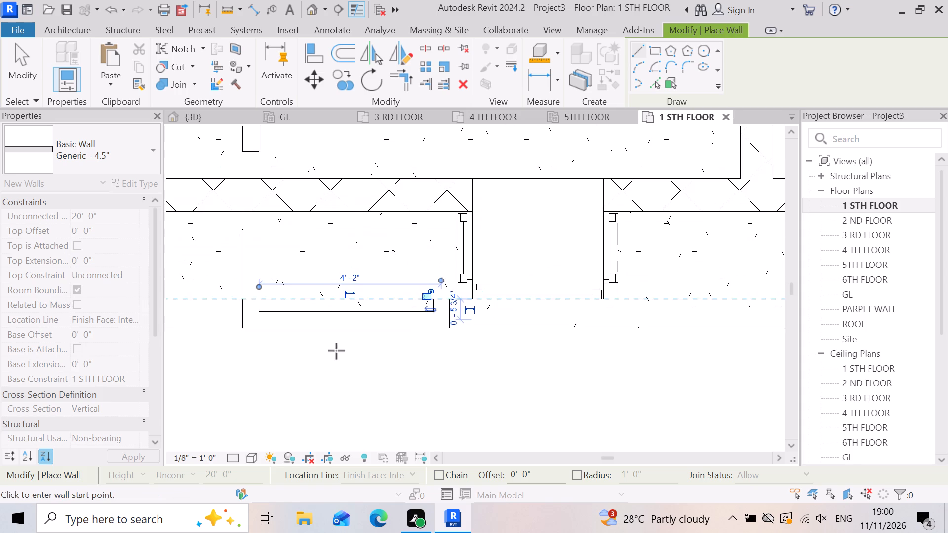
scroll(518, 307, up, 2)
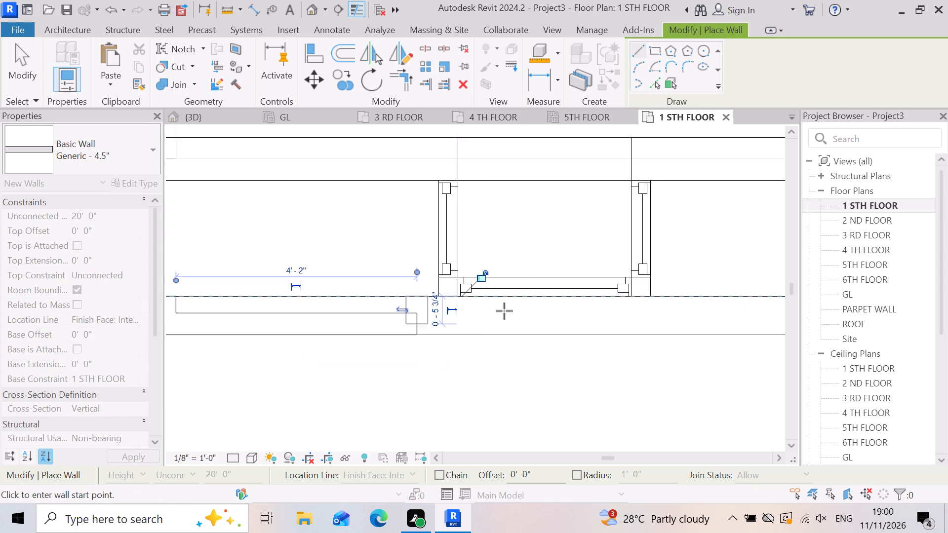
scroll(504, 311, up, 5)
key(Escape)
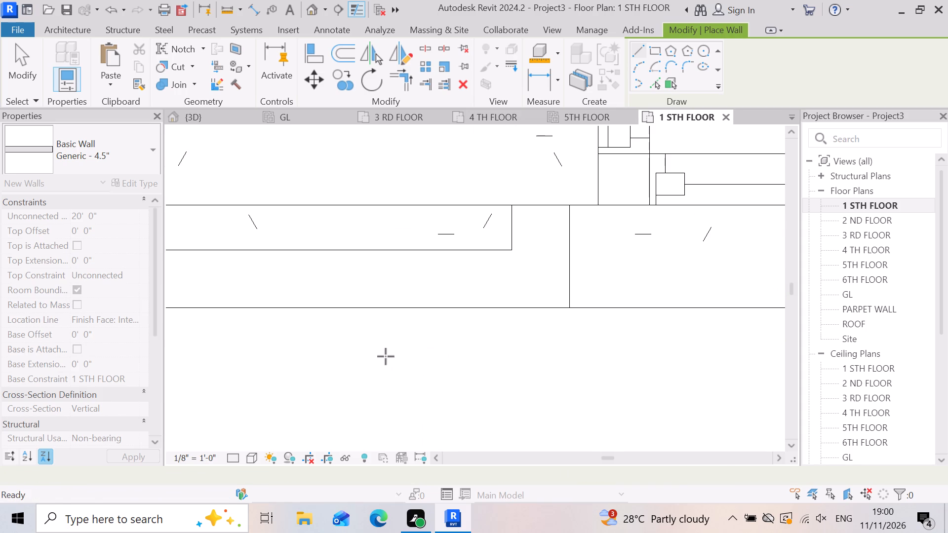
Draw a 4.5" return wall about 0'-8" long just east of the bay window, from the slab's inner edge to its front edge.
scroll(386, 349, down, 4)
scroll(454, 342, down, 7)
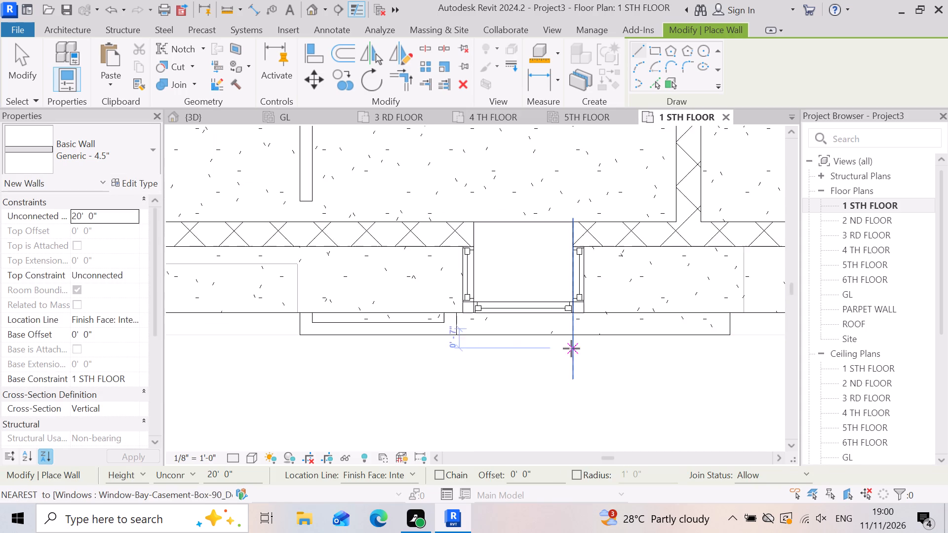
scroll(590, 339, up, 9)
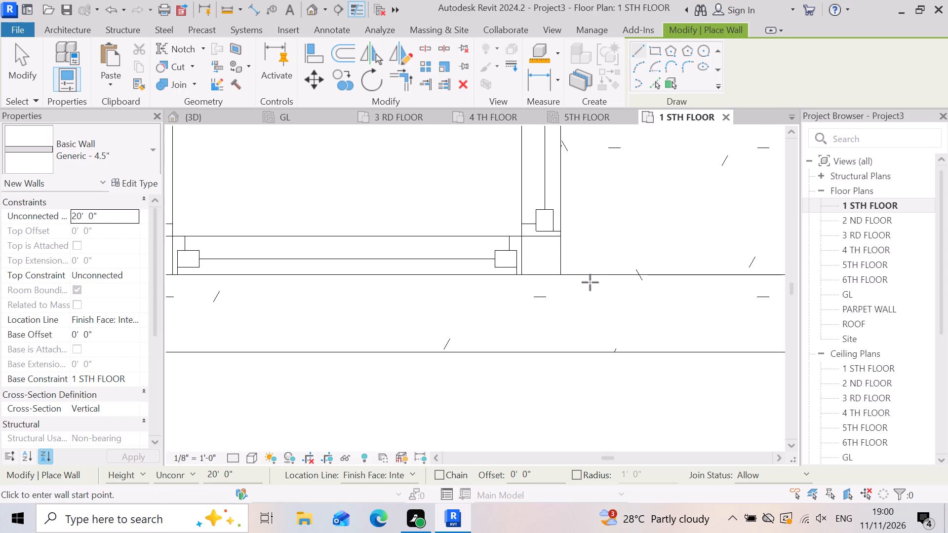
click(598, 272)
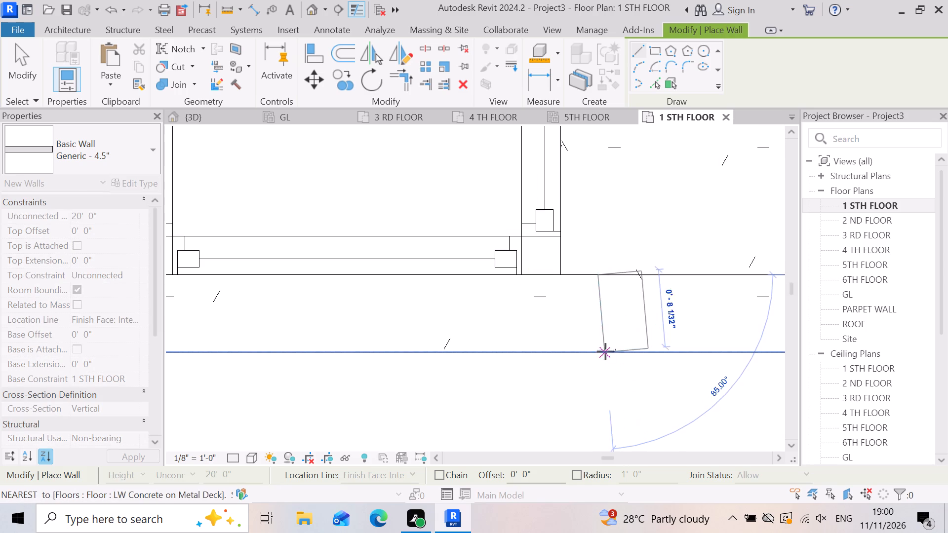
click(605, 351)
Draw a 4.5" wall along the front edge from the return east of the window to the projection's east corner.
scroll(559, 350, down, 7)
scroll(650, 376, up, 2)
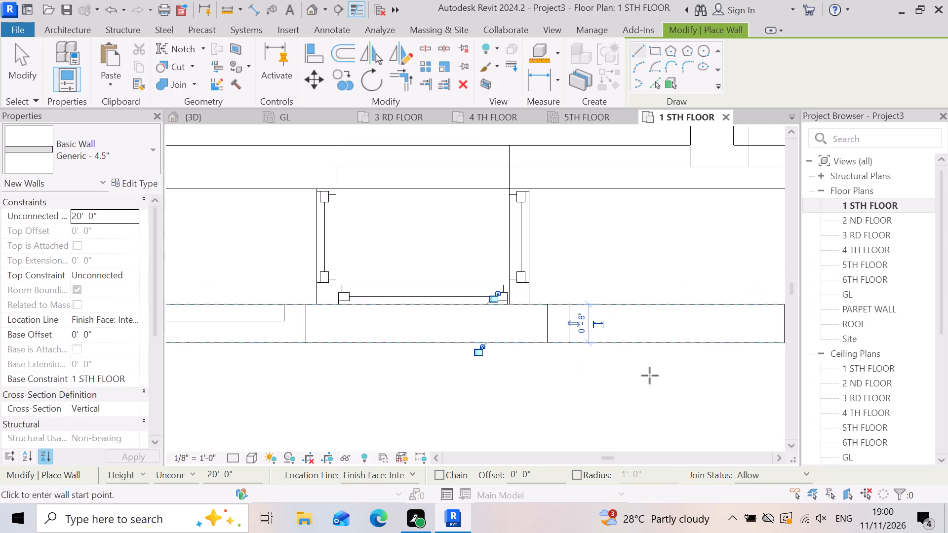
scroll(650, 376, up, 3)
click(547, 327)
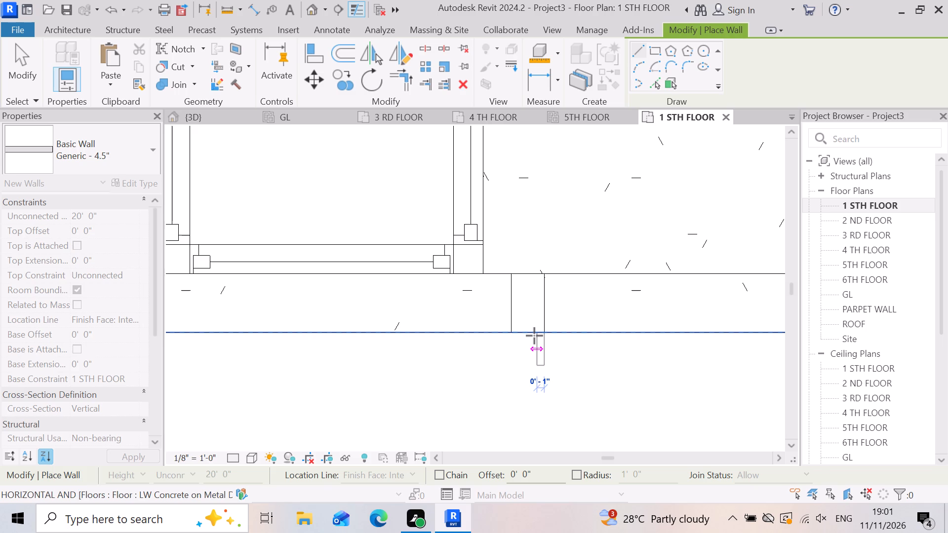
scroll(535, 306, down, 4)
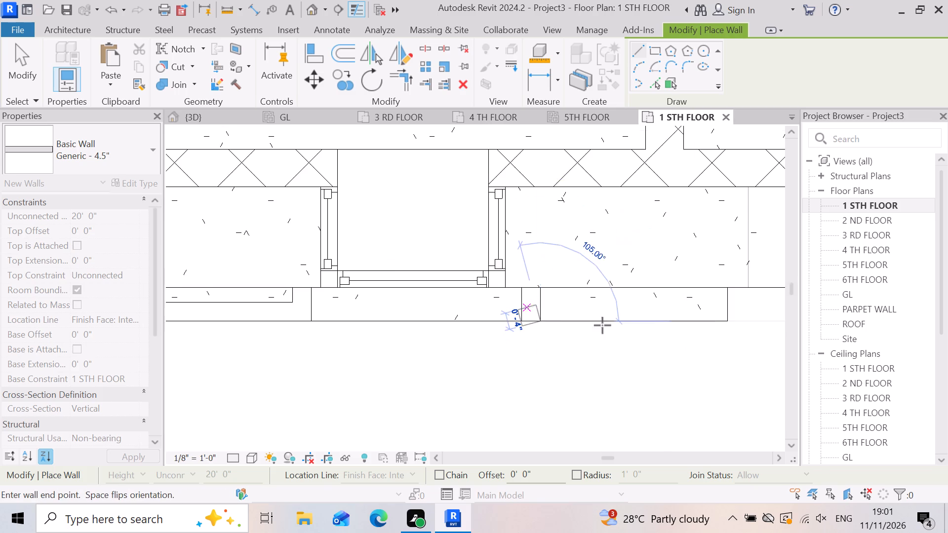
scroll(732, 321, up, 6)
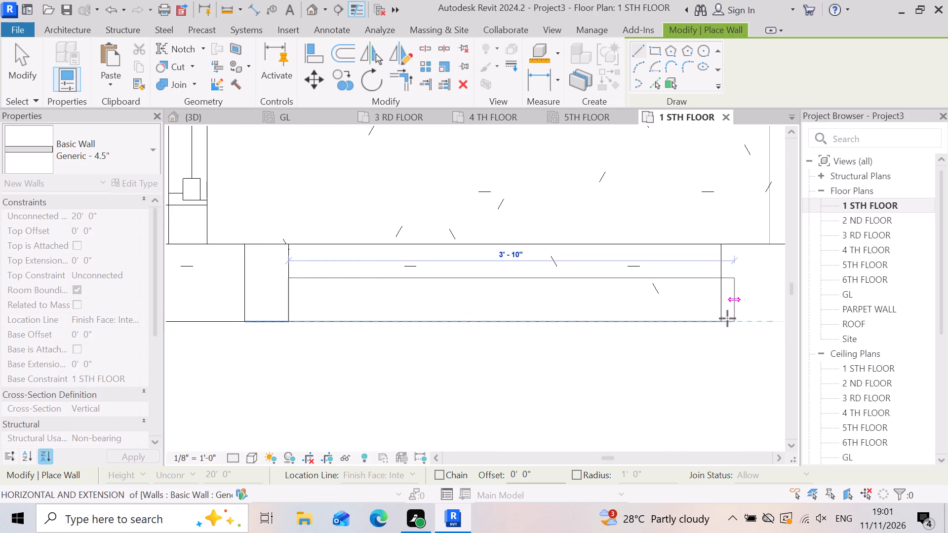
click(725, 317)
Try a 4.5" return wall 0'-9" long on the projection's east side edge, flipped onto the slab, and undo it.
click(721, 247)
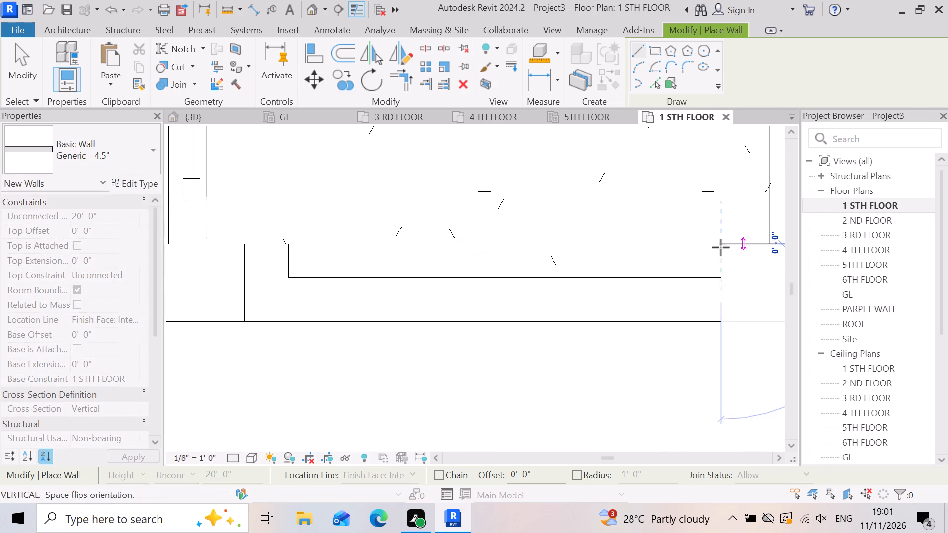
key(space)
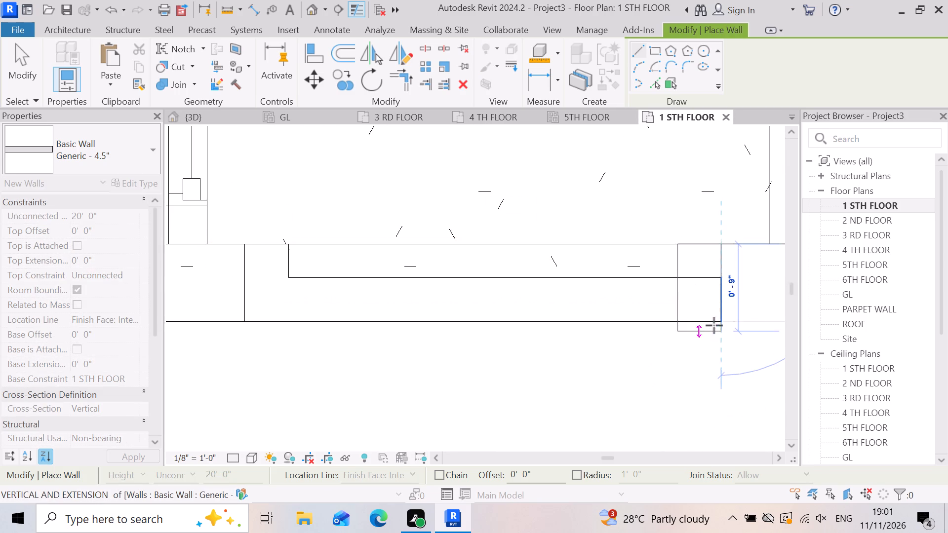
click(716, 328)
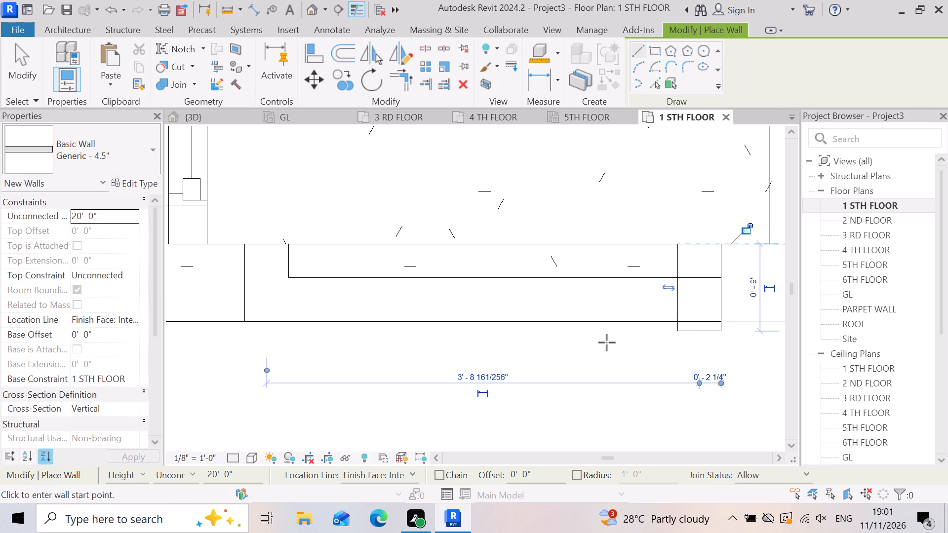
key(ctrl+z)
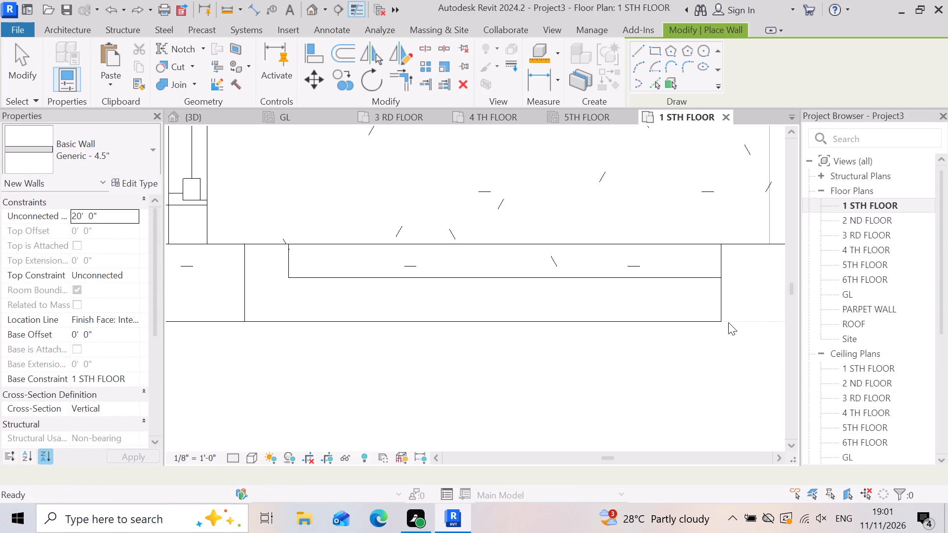
Draw a 4.5" return wall 0'-8" long on the projection's east side edge, flipped onto the slab.
click(722, 240)
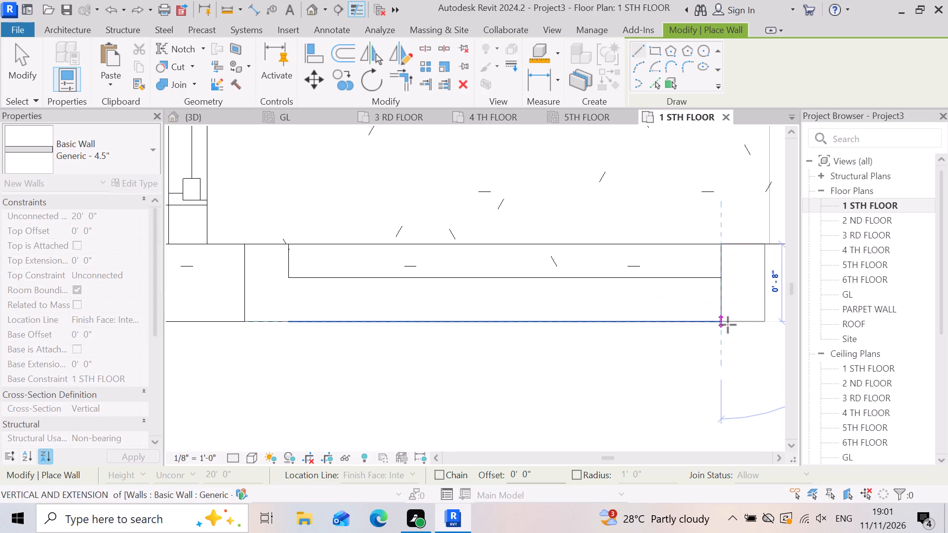
key(space)
click(726, 327)
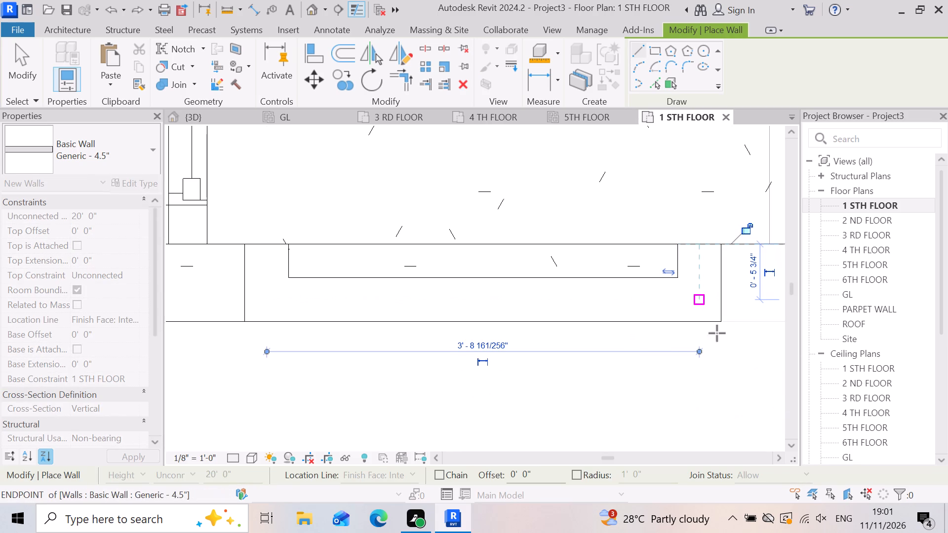
key(Escape)
Draw a 4.5" return wall 0'-8" long on the west side edge of the next slab projection to the east.
scroll(650, 342, down, 5)
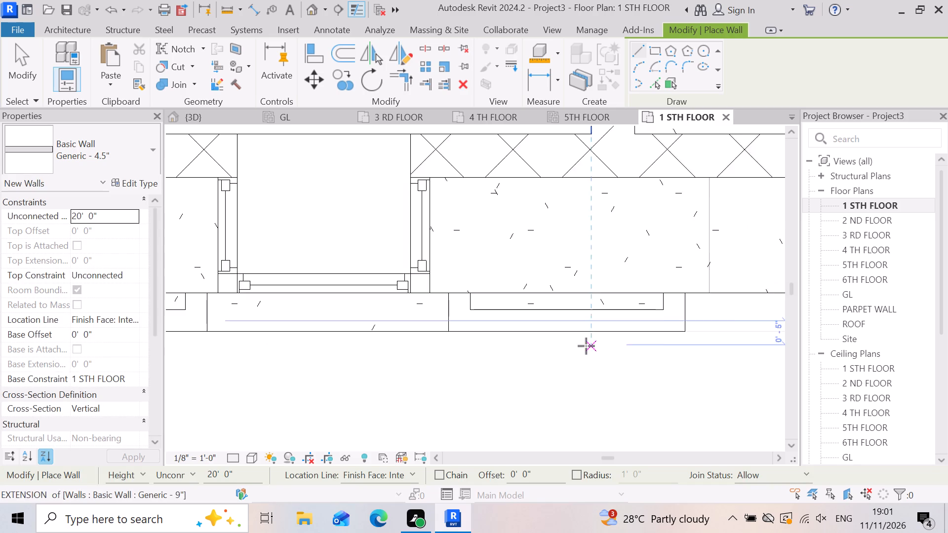
scroll(594, 340, down, 4)
scroll(407, 340, down, 5)
scroll(629, 346, up, 4)
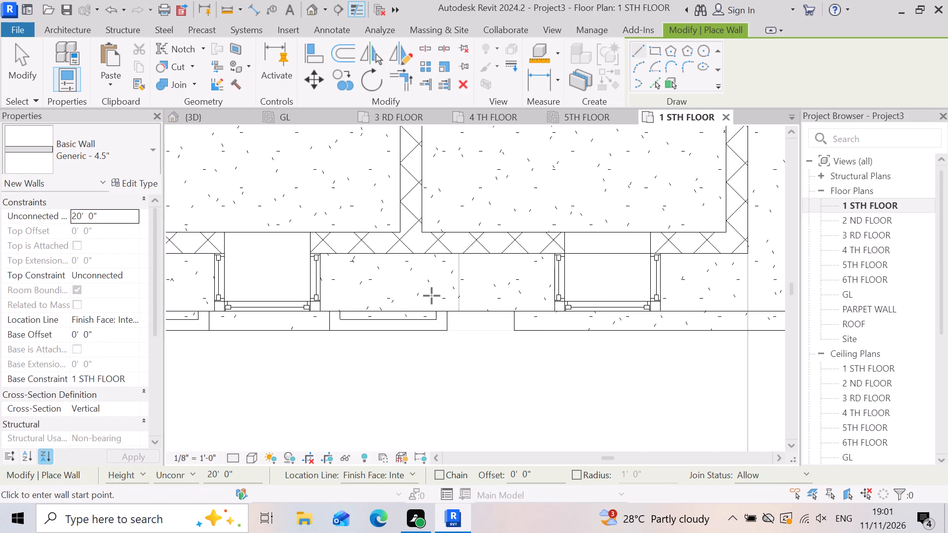
scroll(432, 293, down, 4)
scroll(527, 340, up, 2)
scroll(490, 319, up, 6)
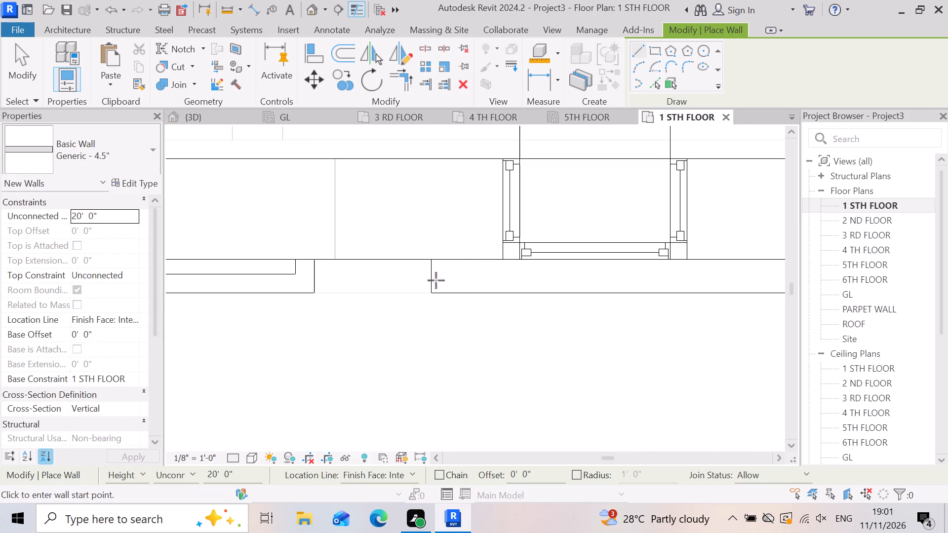
click(433, 265)
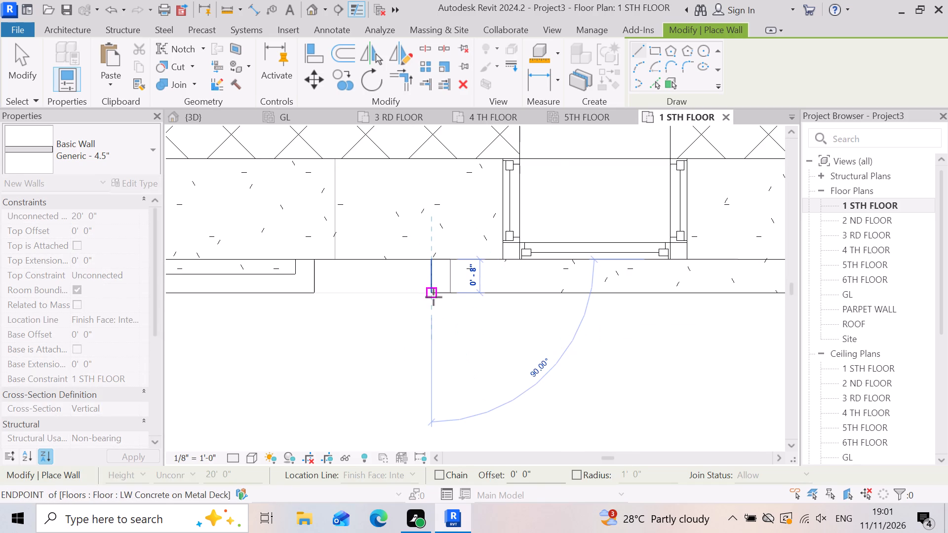
click(434, 297)
Draw a short 4.5" wall along this projection's front edge, from the west return's inner corner to just west of the window.
scroll(448, 317, up, 3)
click(450, 279)
scroll(450, 279, down, 4)
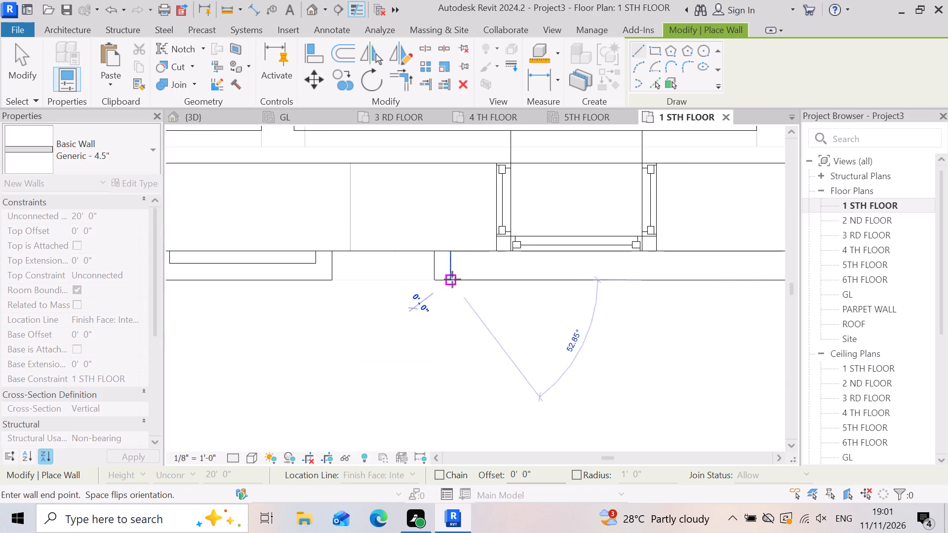
scroll(498, 280, up, 5)
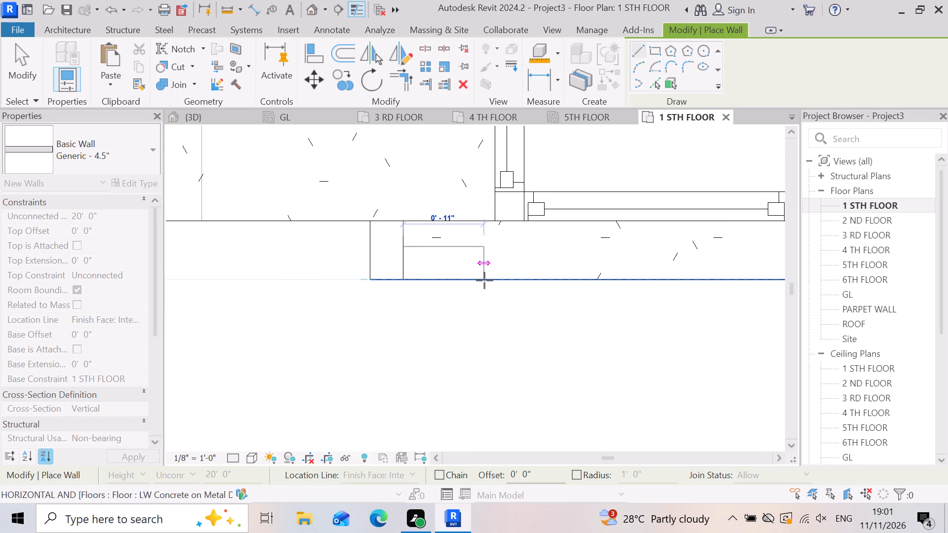
click(479, 280)
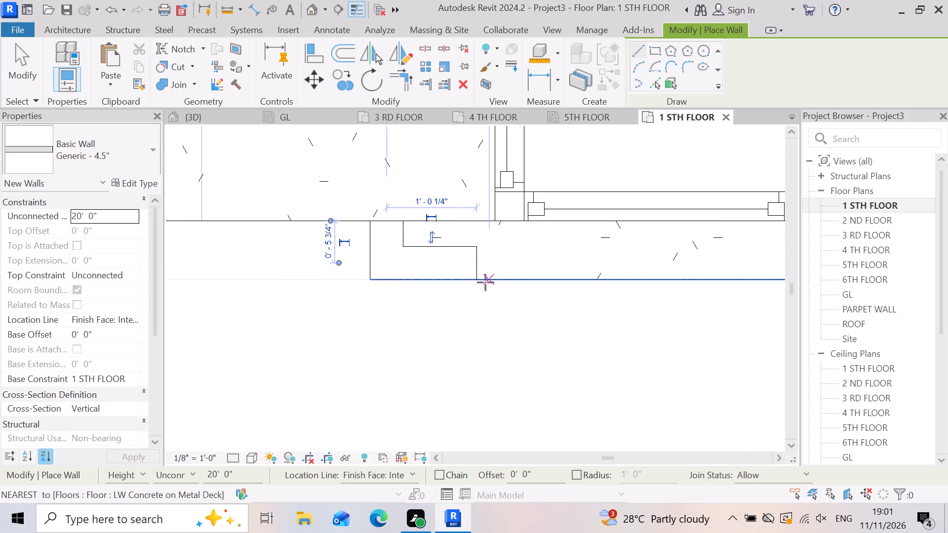
Close the short front wall's east end with a 4.5" return wall 0'-8" long, flipped west onto the wall.
click(479, 280)
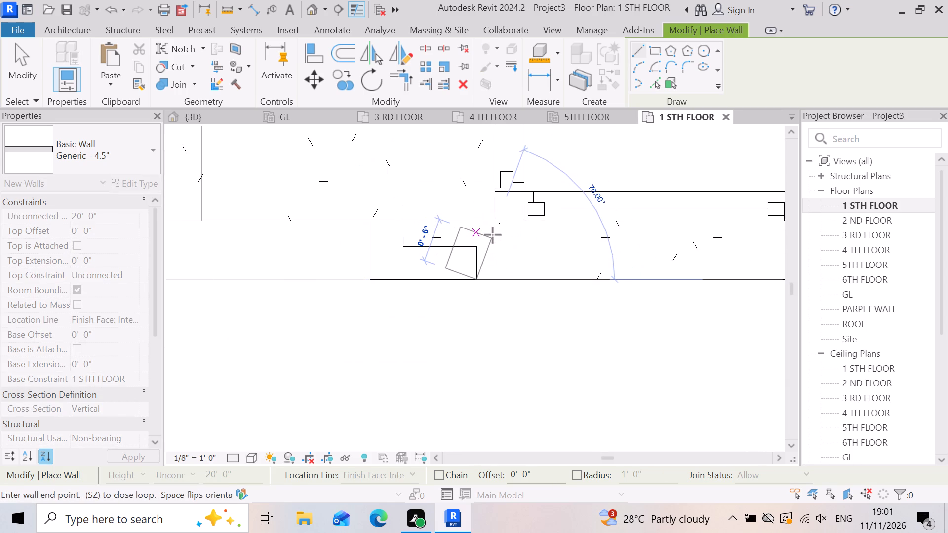
key(Escape)
scroll(501, 236, up, 3)
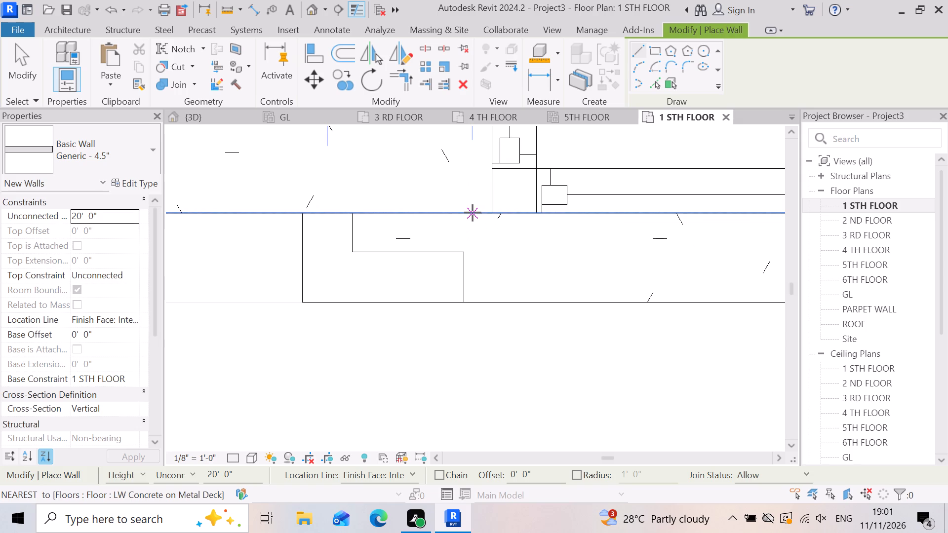
click(473, 213)
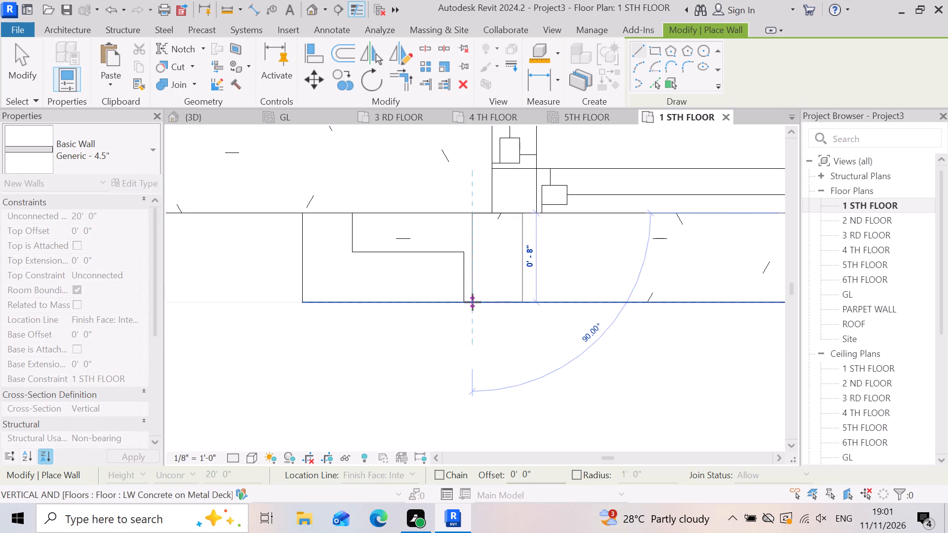
key(space)
click(475, 302)
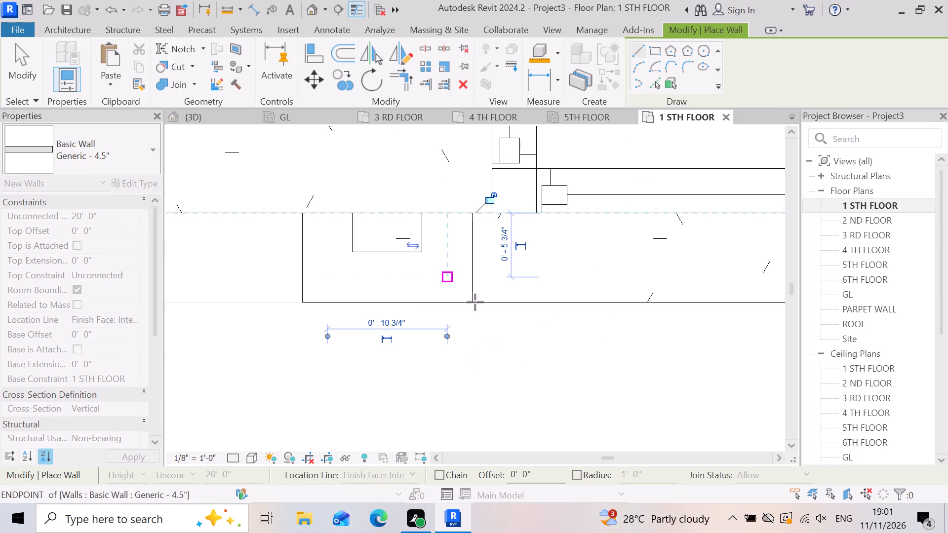
scroll(523, 318, down, 4)
key(Escape)
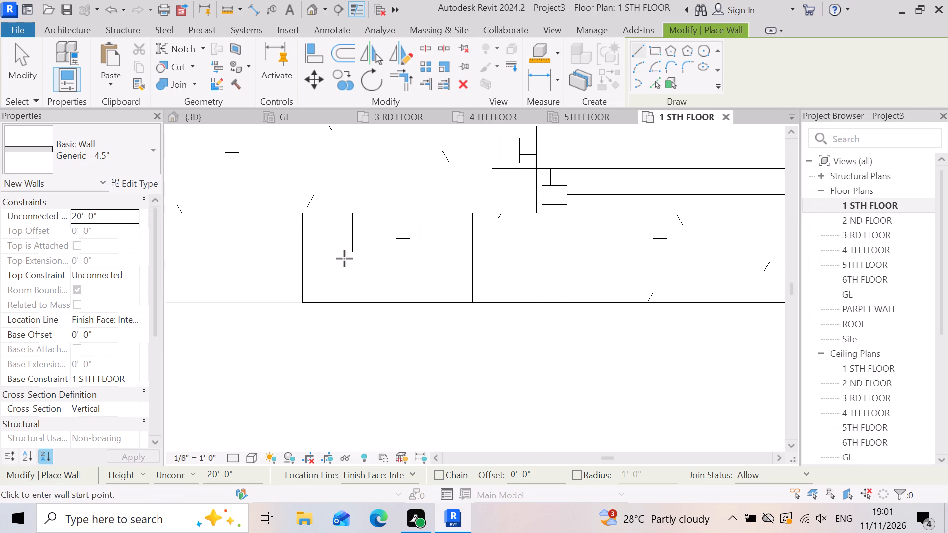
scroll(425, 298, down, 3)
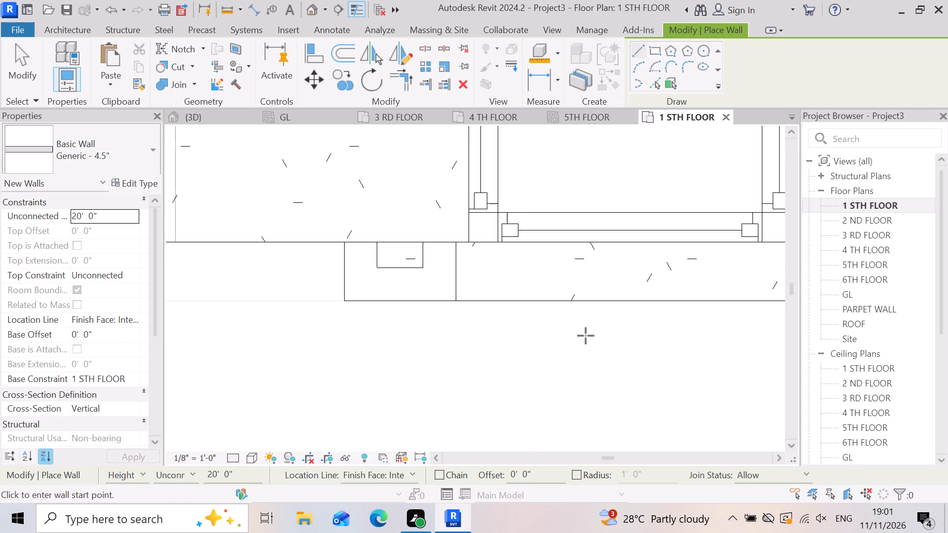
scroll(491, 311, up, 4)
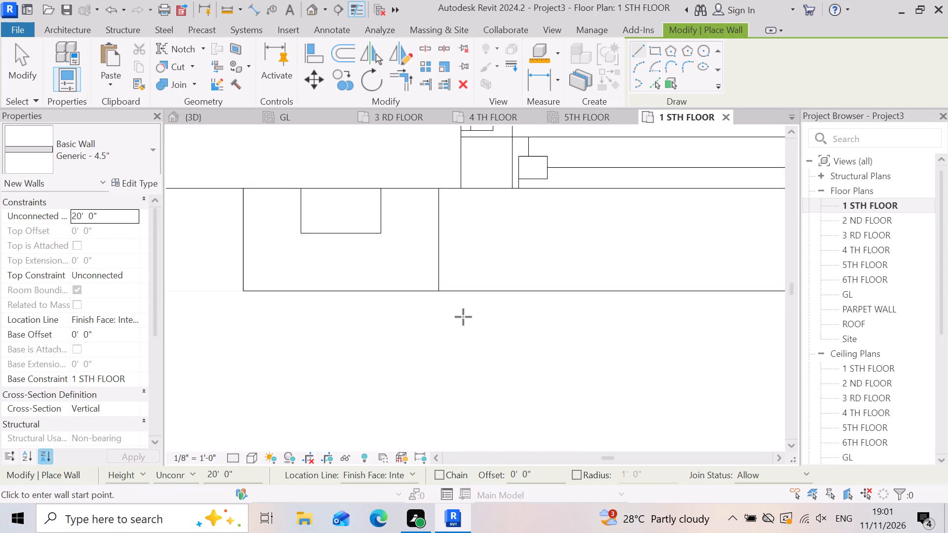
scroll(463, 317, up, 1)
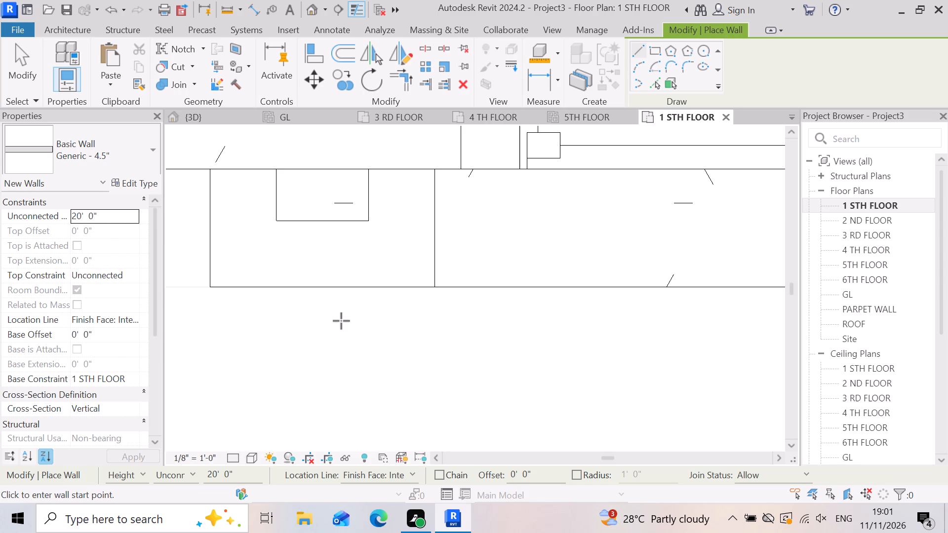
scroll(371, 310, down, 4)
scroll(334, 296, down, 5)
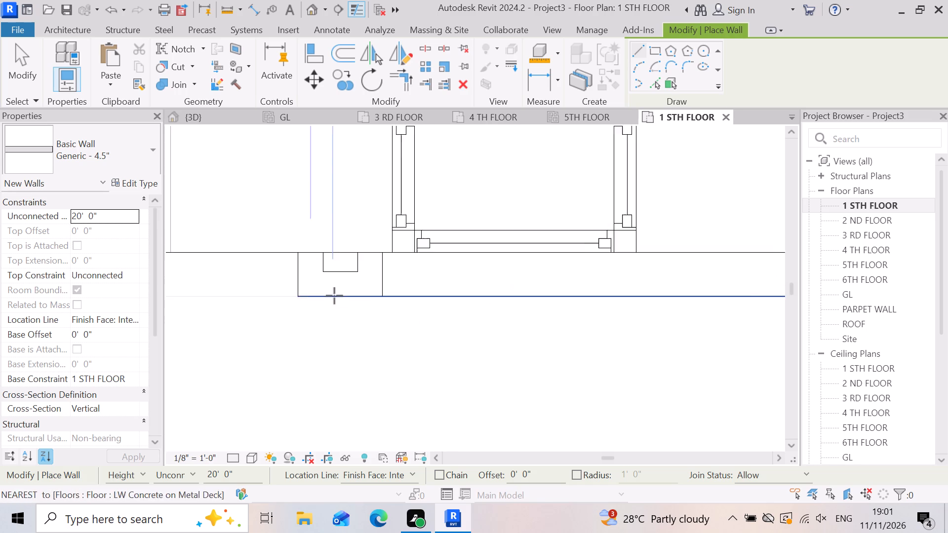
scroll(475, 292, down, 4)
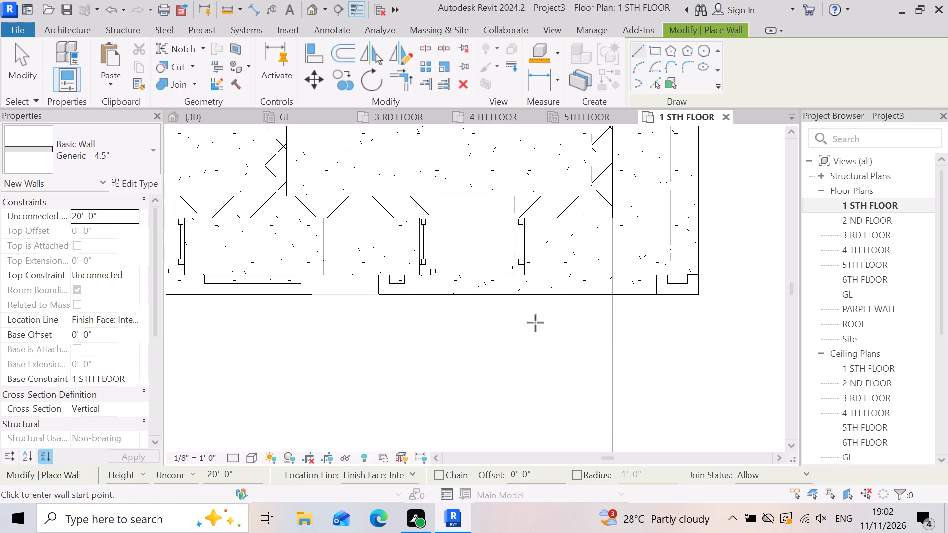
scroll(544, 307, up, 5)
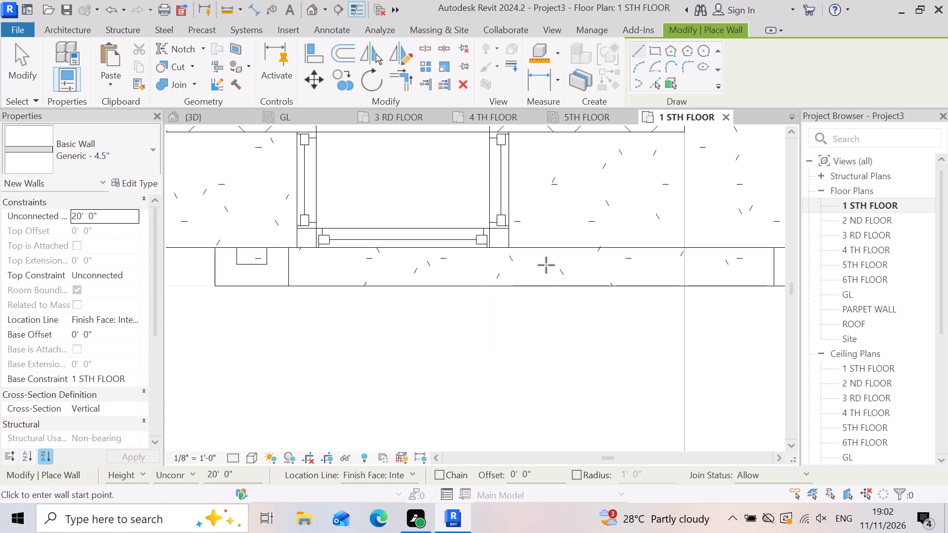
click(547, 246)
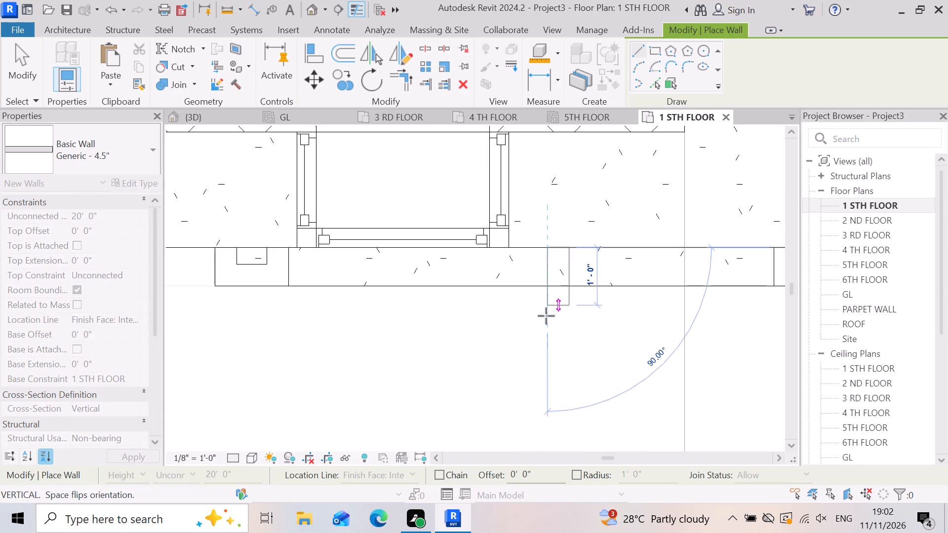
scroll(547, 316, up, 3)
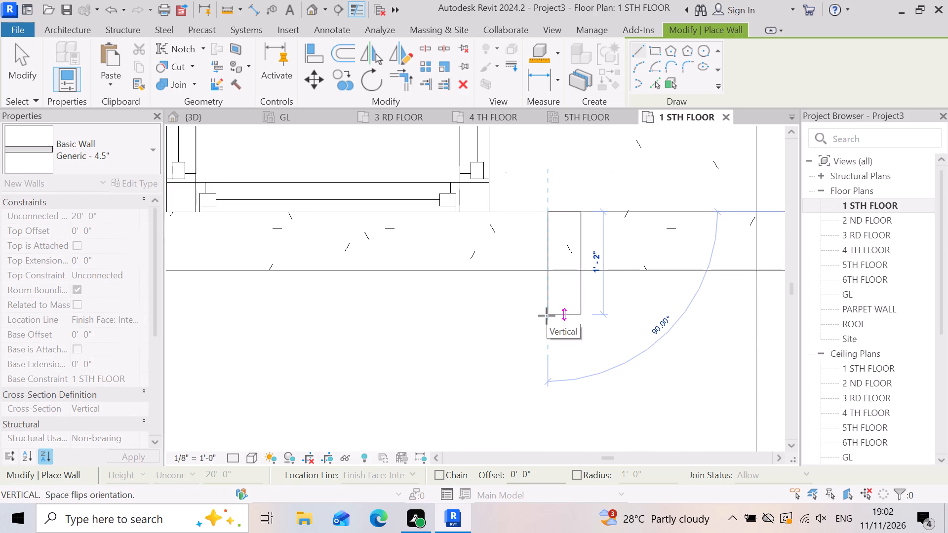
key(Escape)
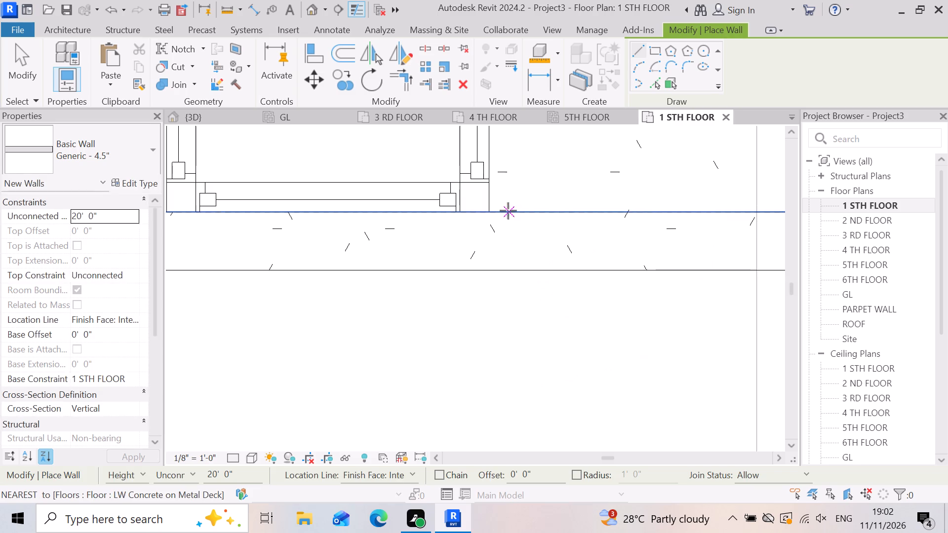
Draw a 4.5" return wall 0'-8" long across the slab projection just east of the window.
click(508, 211)
click(513, 272)
scroll(510, 274, down, 4)
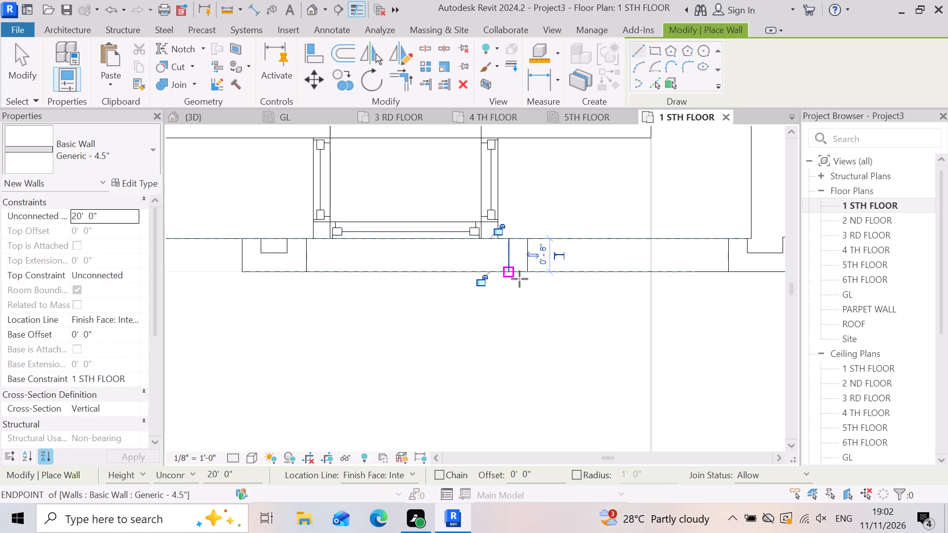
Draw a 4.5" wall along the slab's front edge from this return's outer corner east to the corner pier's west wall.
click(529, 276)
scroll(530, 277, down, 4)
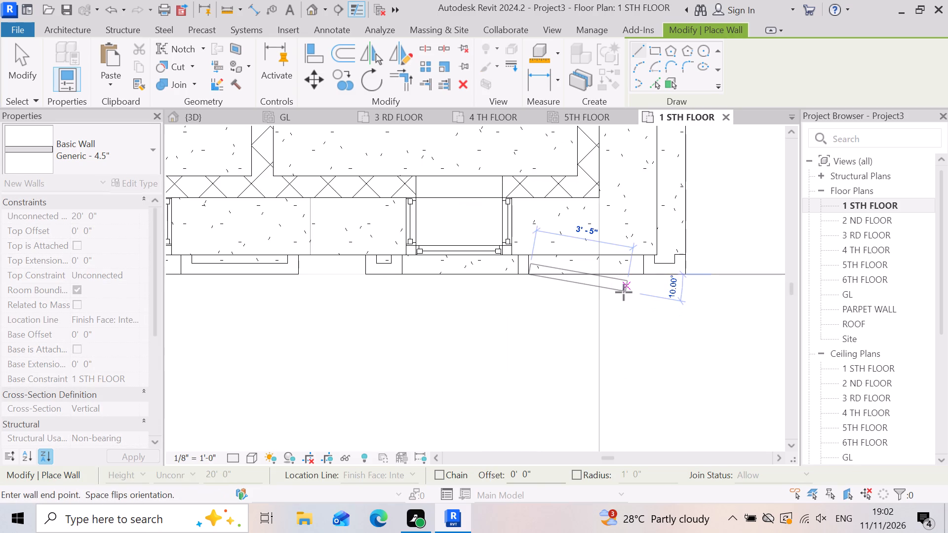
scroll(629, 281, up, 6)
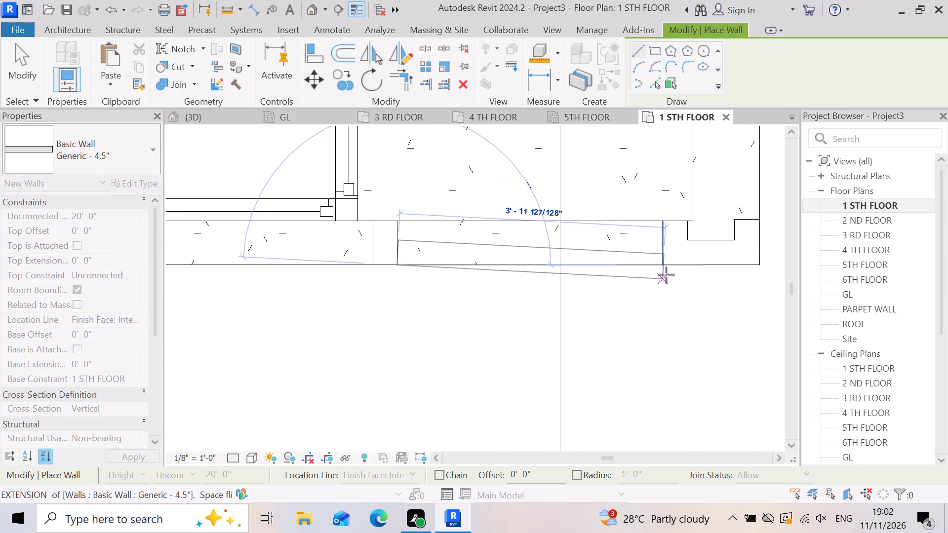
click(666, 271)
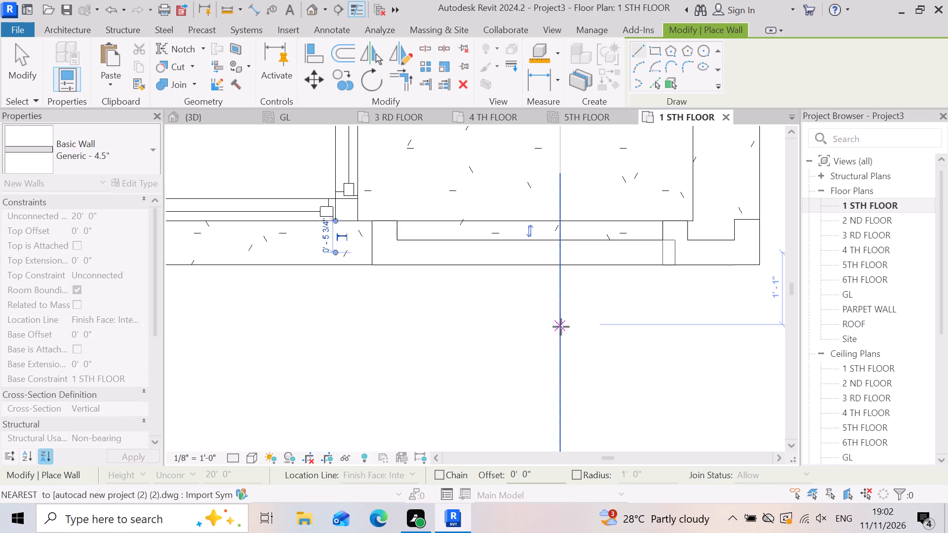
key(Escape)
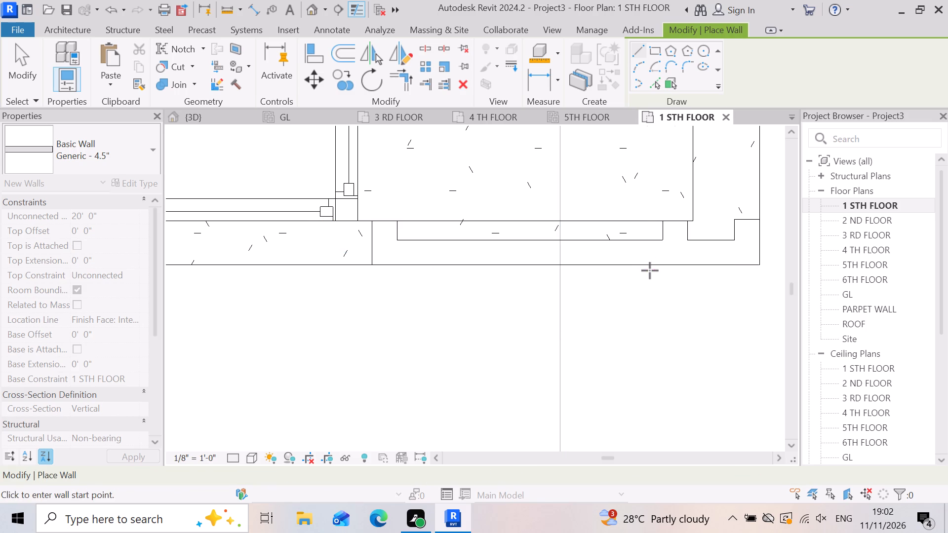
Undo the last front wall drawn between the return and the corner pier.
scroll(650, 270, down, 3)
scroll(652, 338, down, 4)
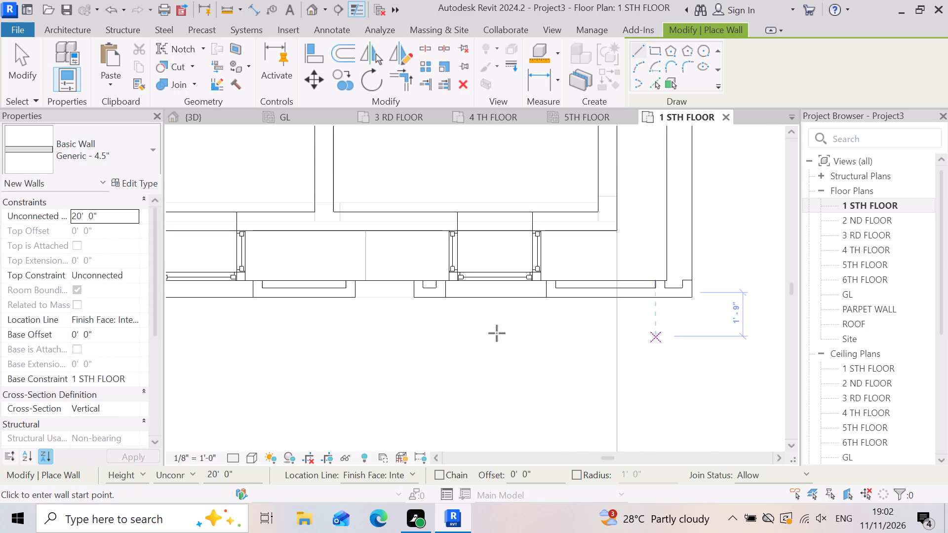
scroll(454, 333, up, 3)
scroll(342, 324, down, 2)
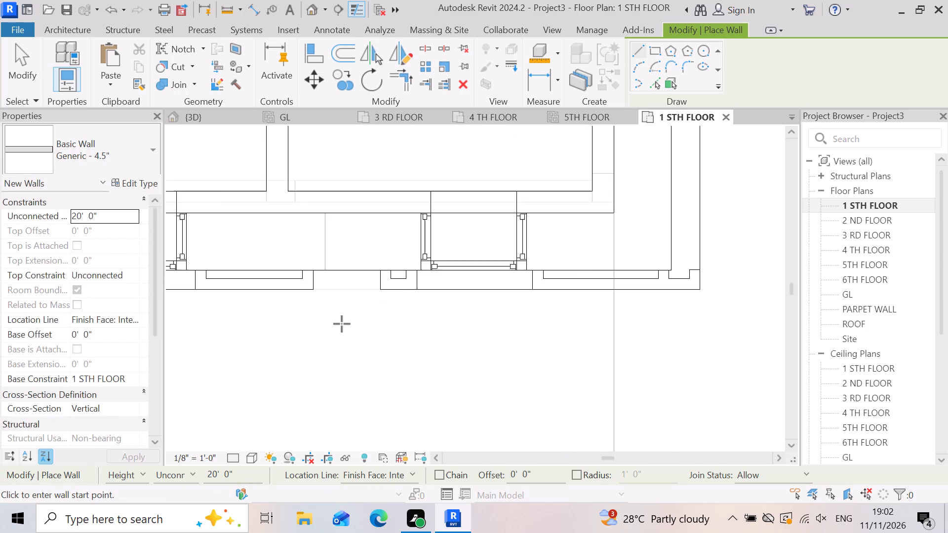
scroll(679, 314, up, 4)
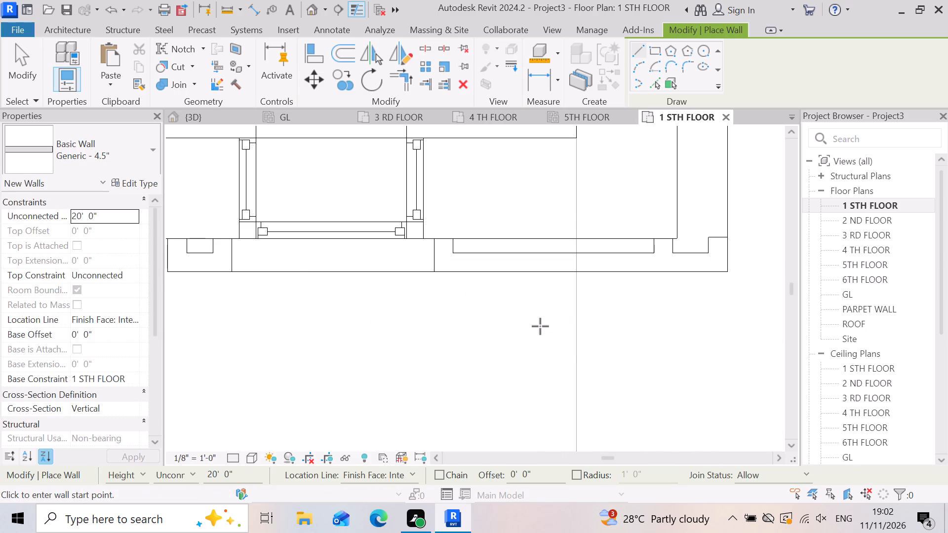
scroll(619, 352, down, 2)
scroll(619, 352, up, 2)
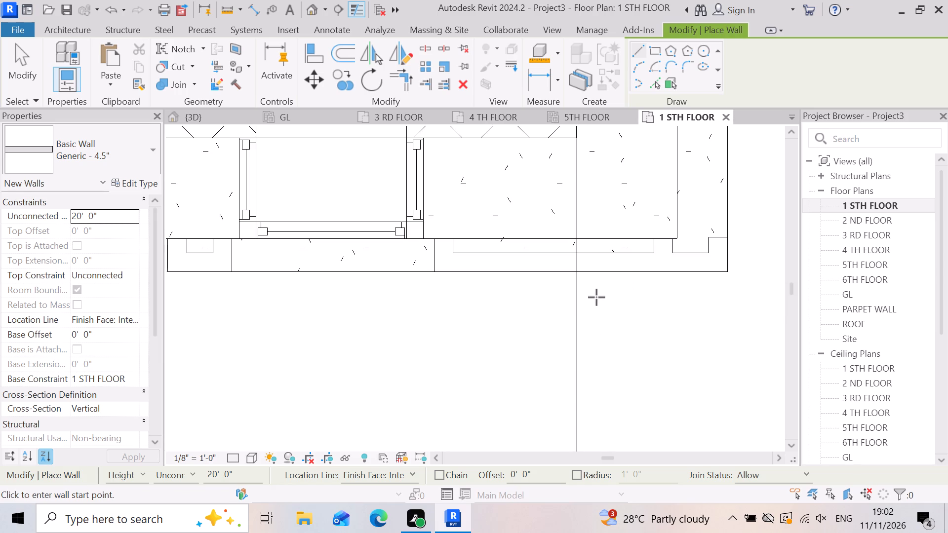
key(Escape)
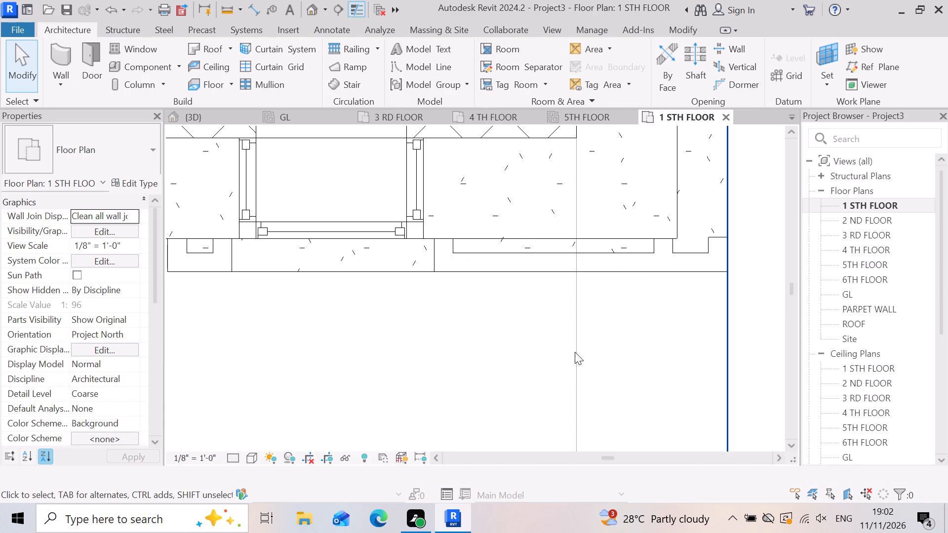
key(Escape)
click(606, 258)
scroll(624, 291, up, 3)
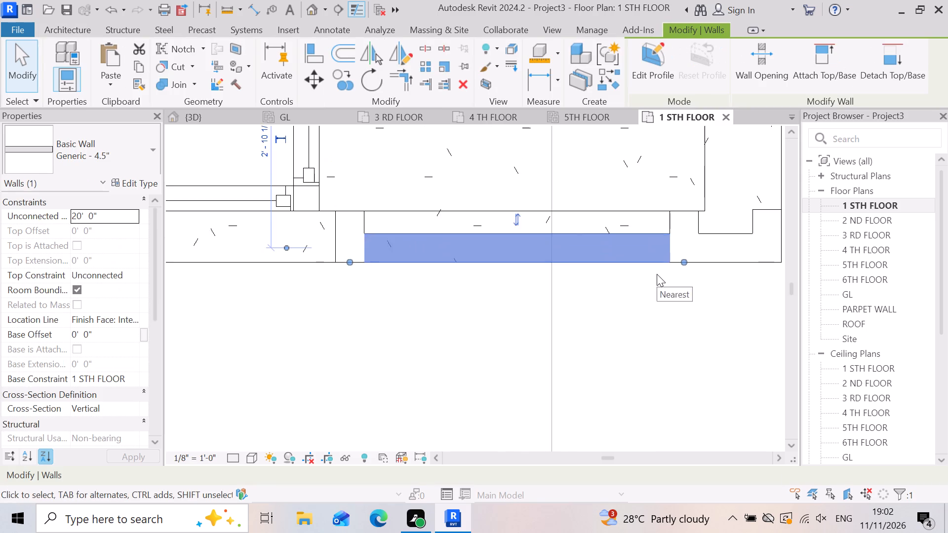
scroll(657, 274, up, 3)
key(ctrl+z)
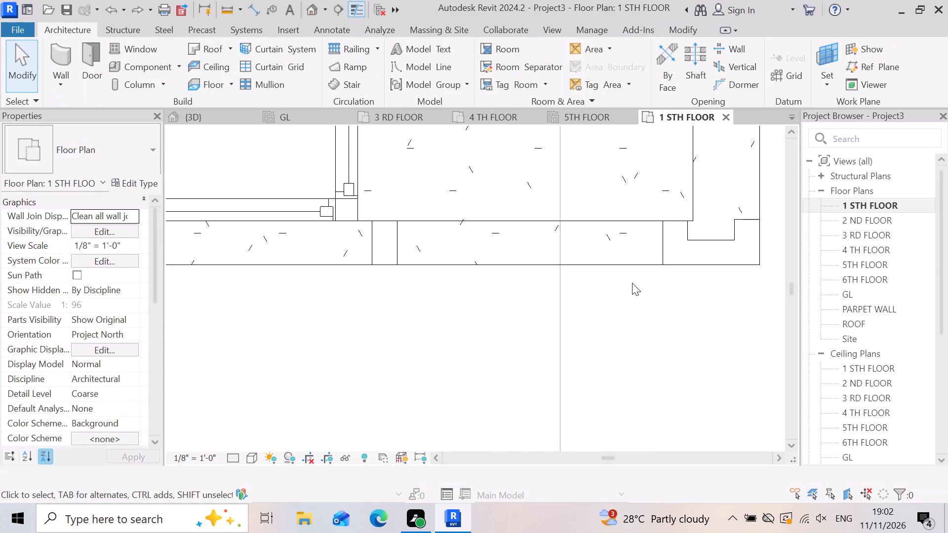
Draw a 4.5" wall about 1'-11" long along the slab's front edge, running east from the return beside the window.
scroll(639, 281, down, 3)
scroll(576, 310, down, 3)
scroll(640, 296, up, 2)
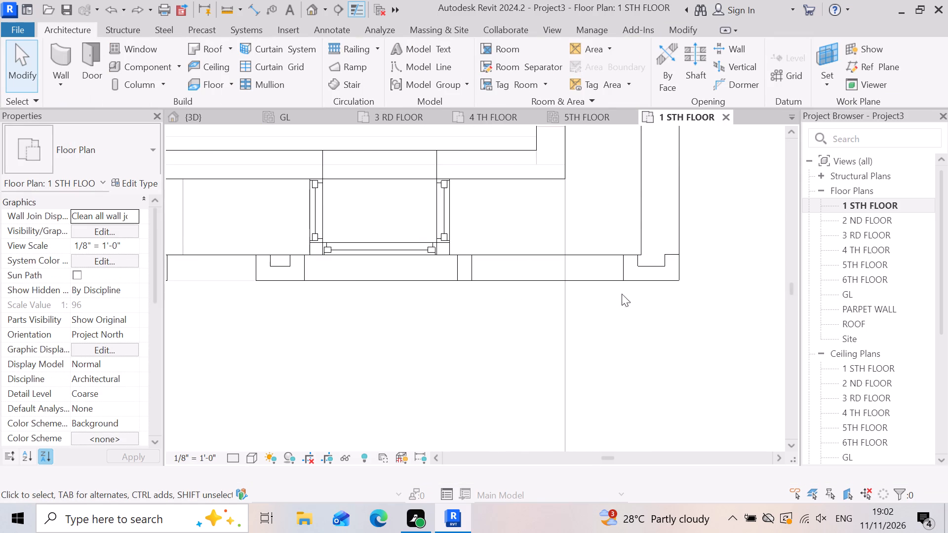
scroll(496, 302, up, 5)
scroll(512, 283, down, 1)
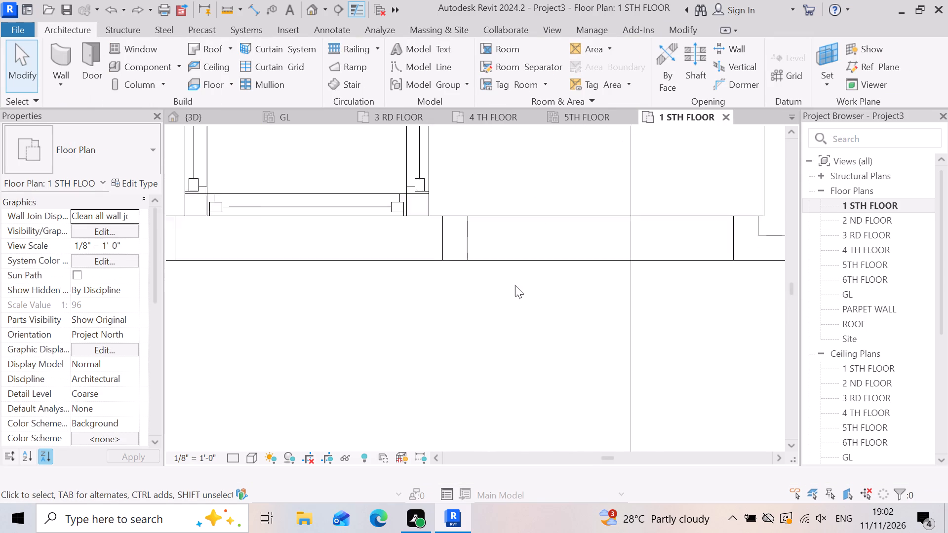
scroll(515, 285, down, 2)
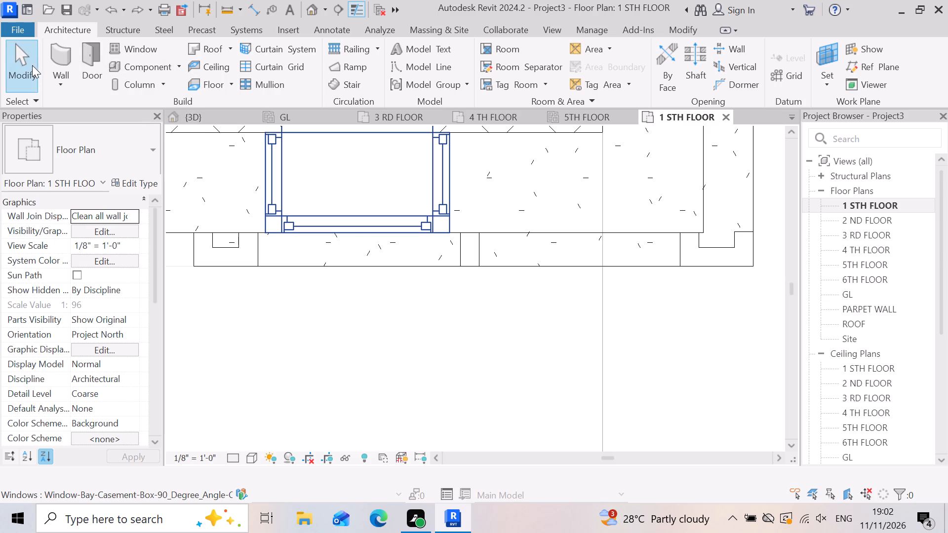
click(61, 66)
click(484, 265)
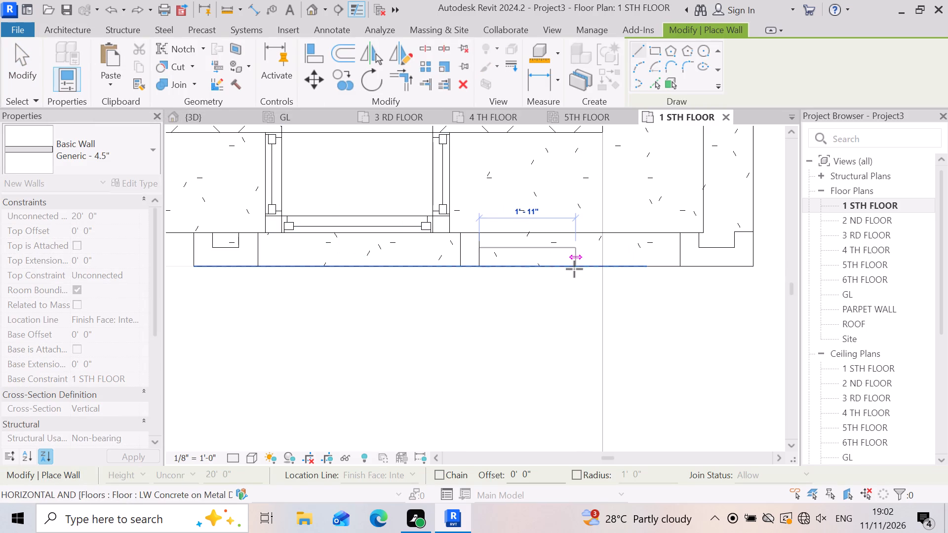
click(574, 269)
key(Escape)
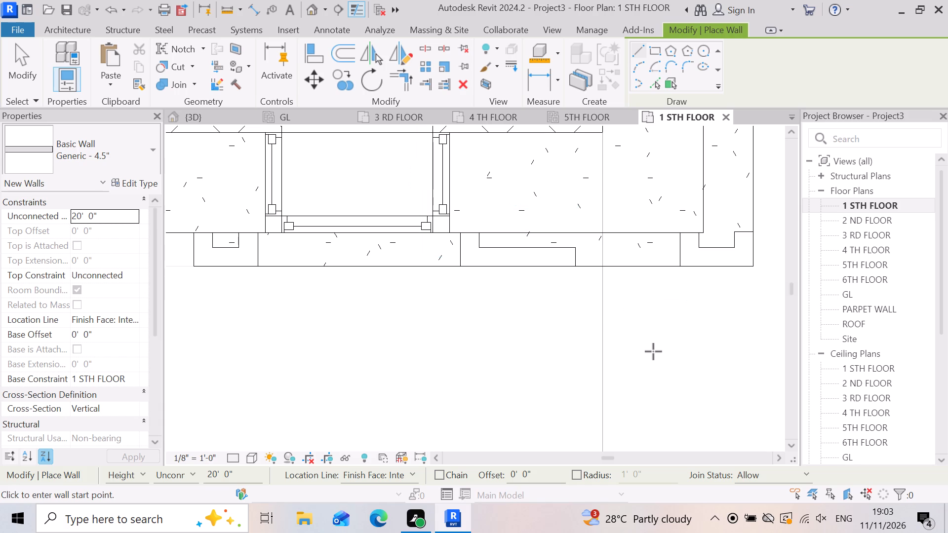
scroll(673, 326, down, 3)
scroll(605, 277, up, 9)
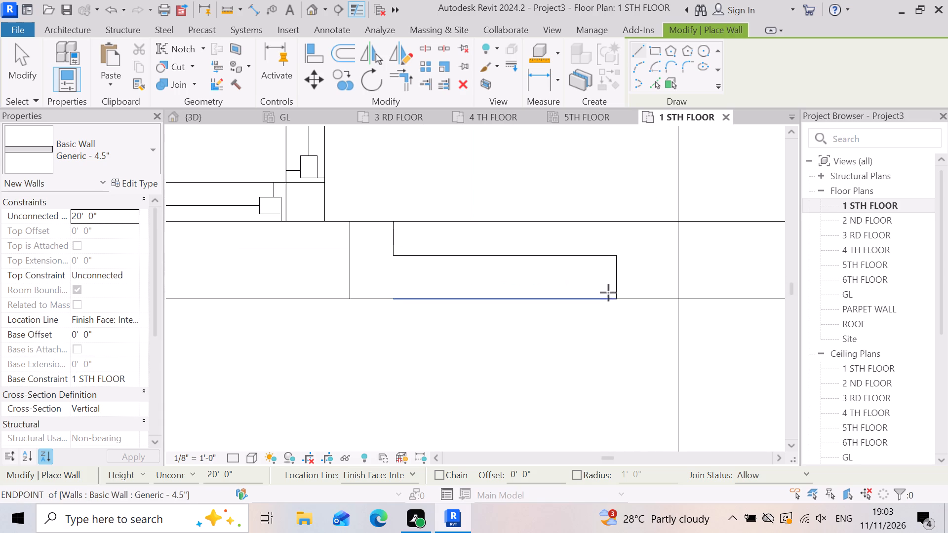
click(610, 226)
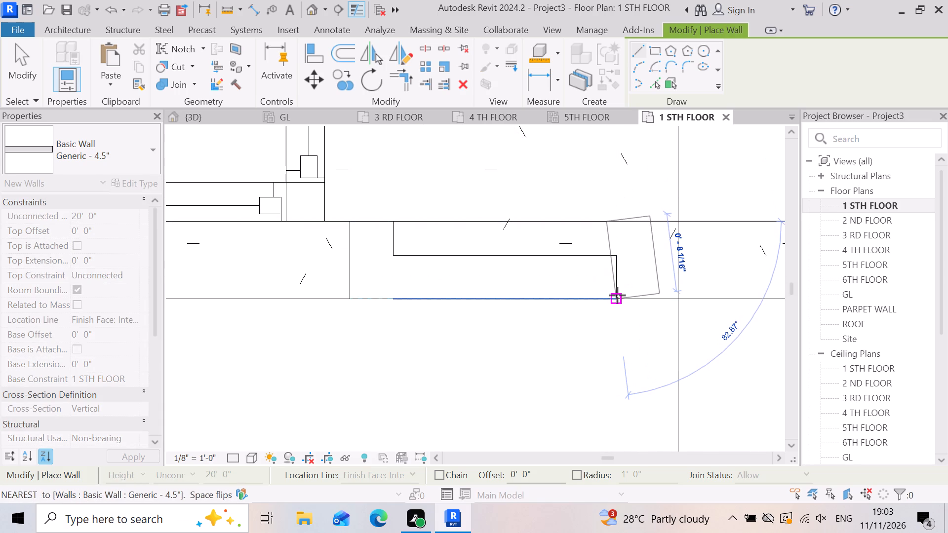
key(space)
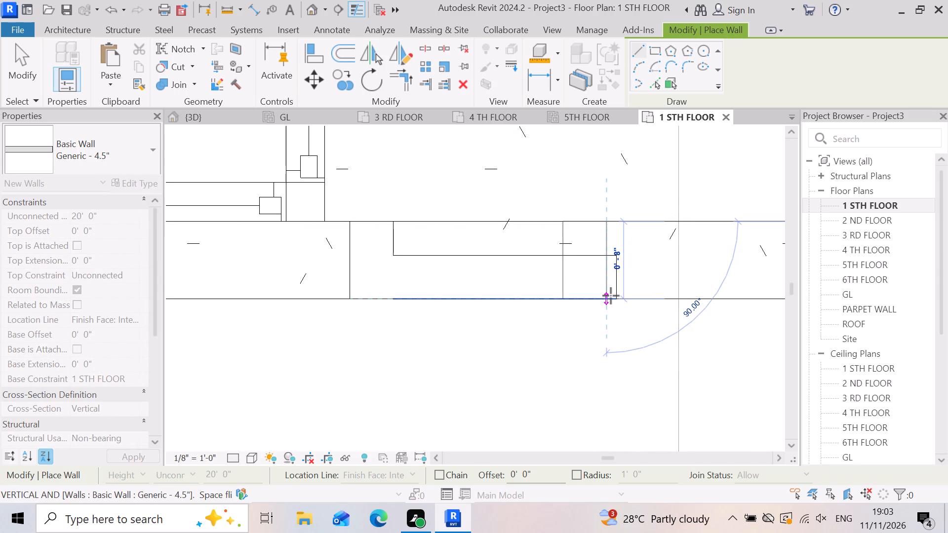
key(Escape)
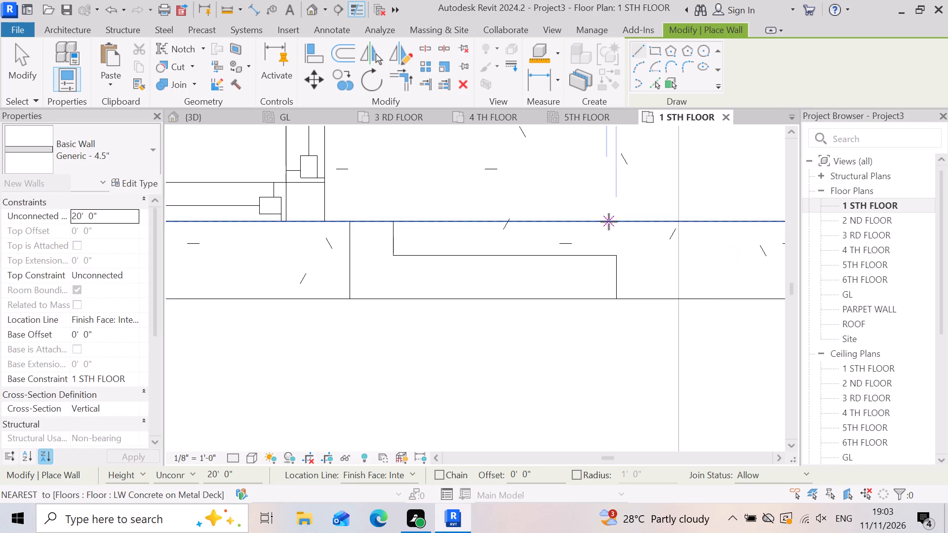
Close the front wall's east end with a 4.5" return wall 0'-8" long, from the slab's inner line to its front edge.
click(609, 222)
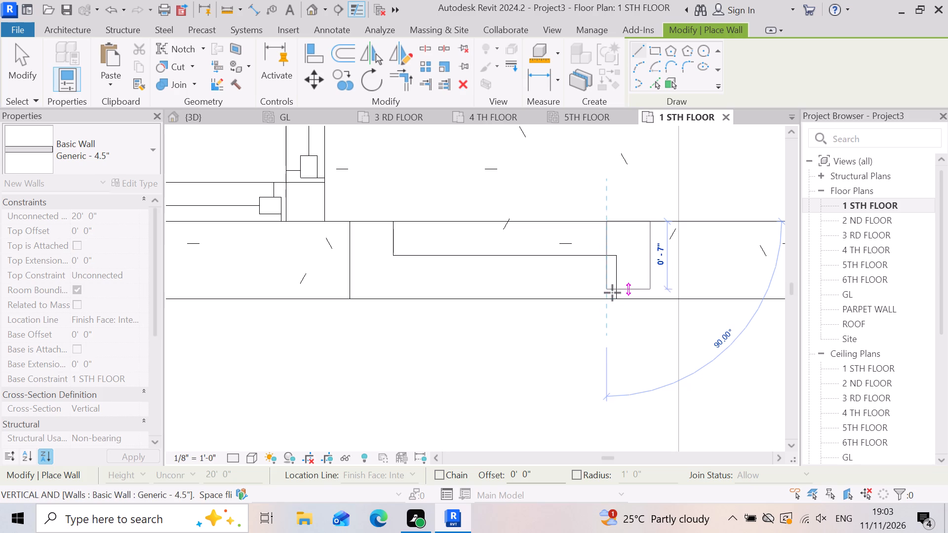
click(609, 299)
scroll(573, 307, down, 6)
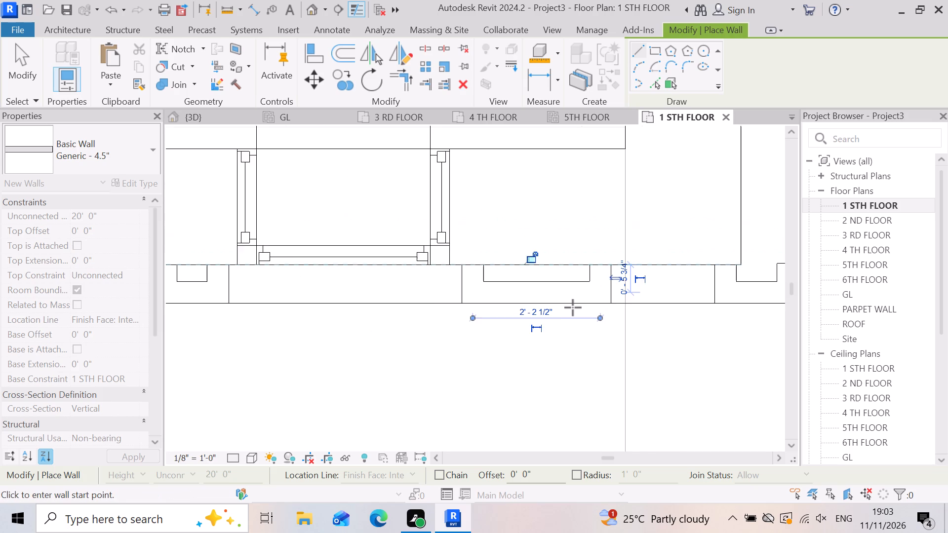
key(Escape)
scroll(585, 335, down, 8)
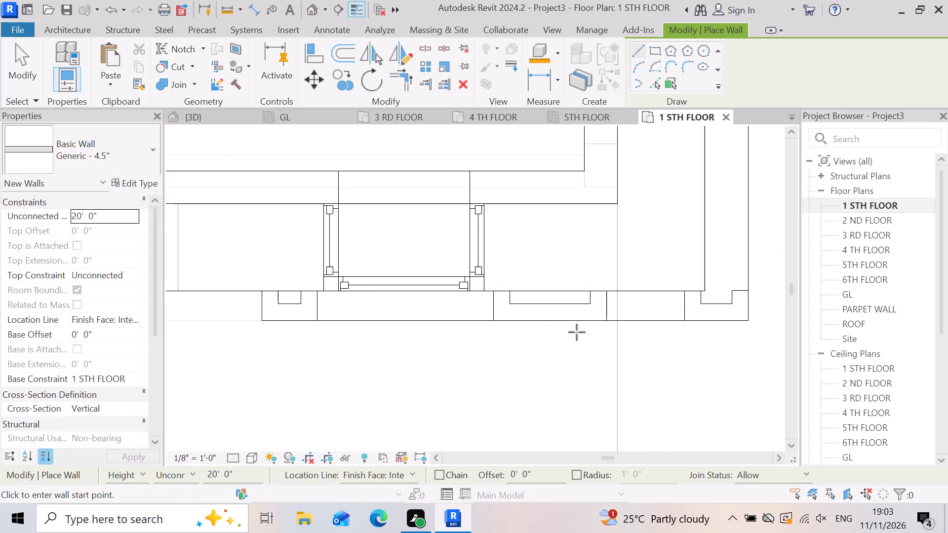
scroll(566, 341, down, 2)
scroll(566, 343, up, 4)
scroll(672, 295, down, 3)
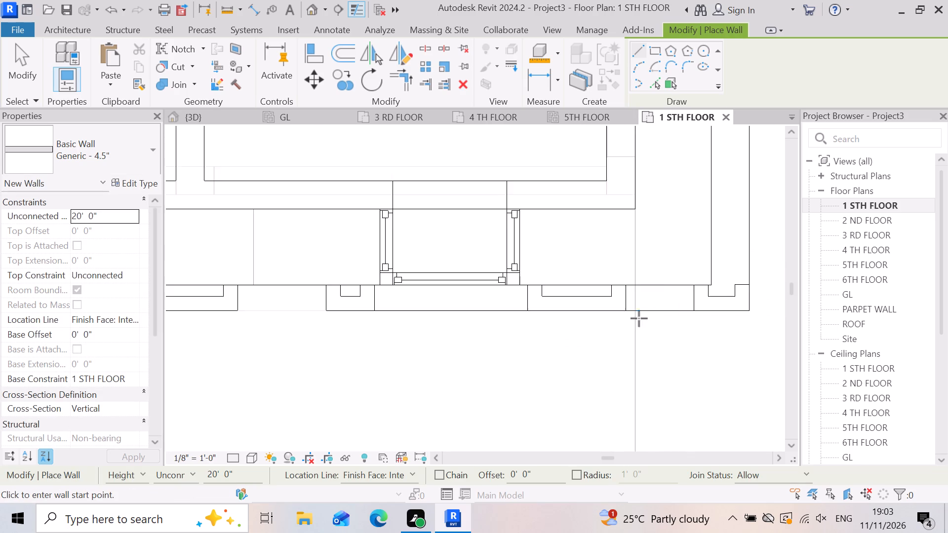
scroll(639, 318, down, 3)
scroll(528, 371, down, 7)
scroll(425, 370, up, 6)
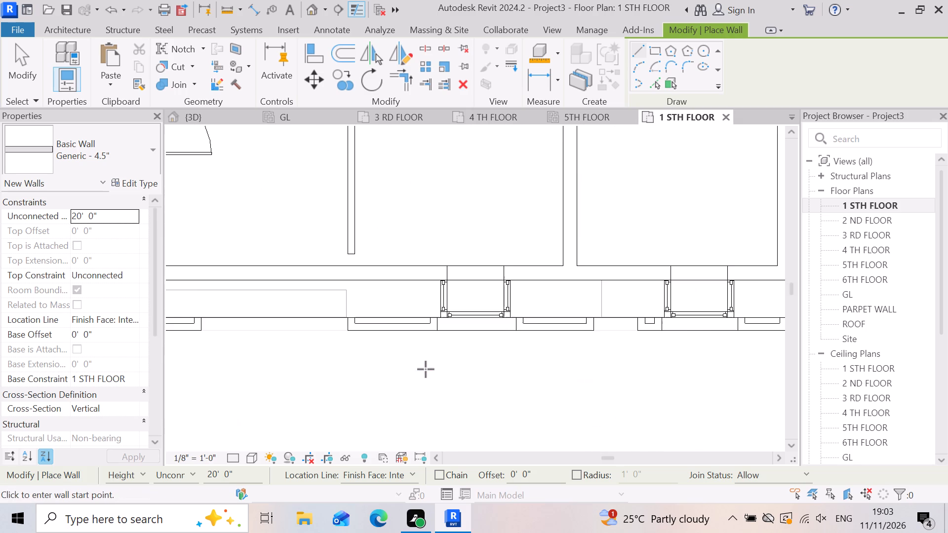
Inspect the new front pier walls and returns beside the windows along the first-floor plan's slab edge.
scroll(701, 369, down, 1)
scroll(680, 349, up, 5)
scroll(718, 354, down, 4)
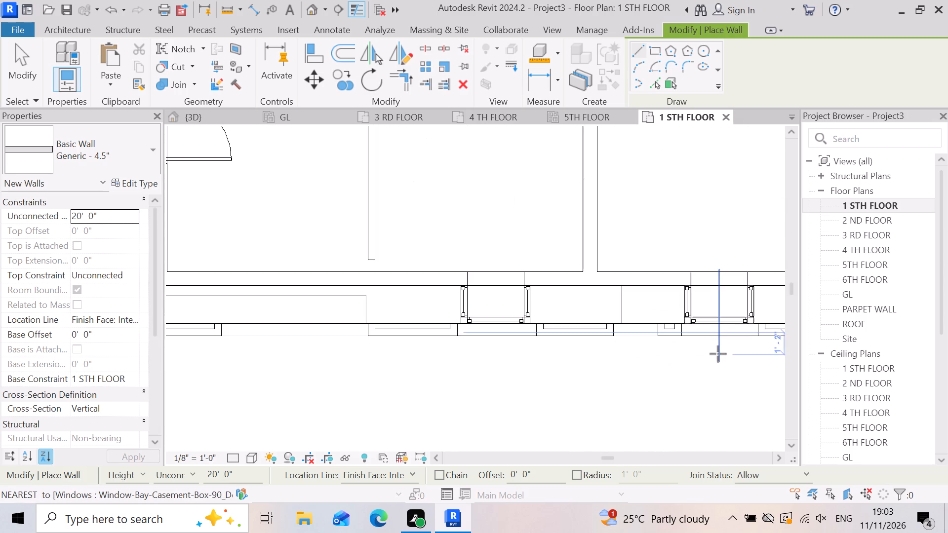
scroll(498, 357, up, 3)
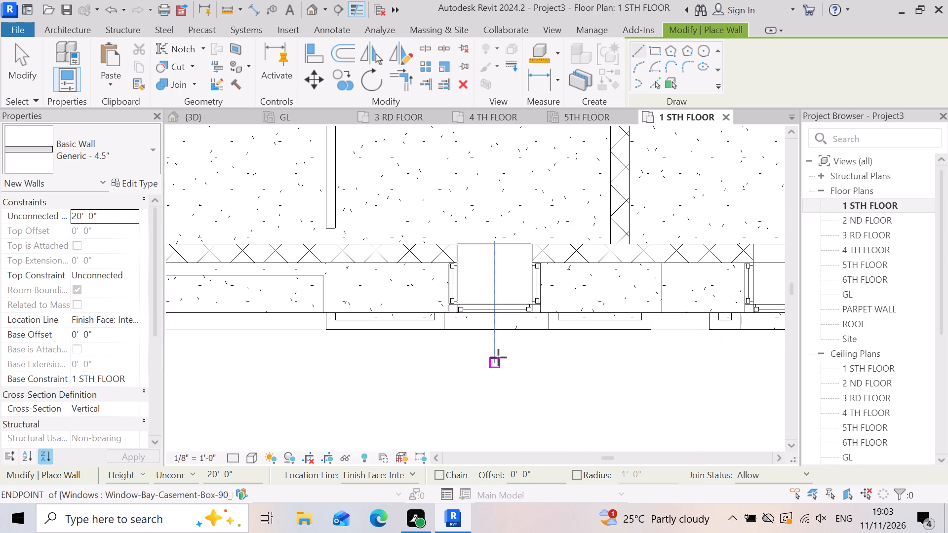
scroll(498, 357, up, 1)
scroll(453, 346, down, 2)
scroll(715, 336, up, 4)
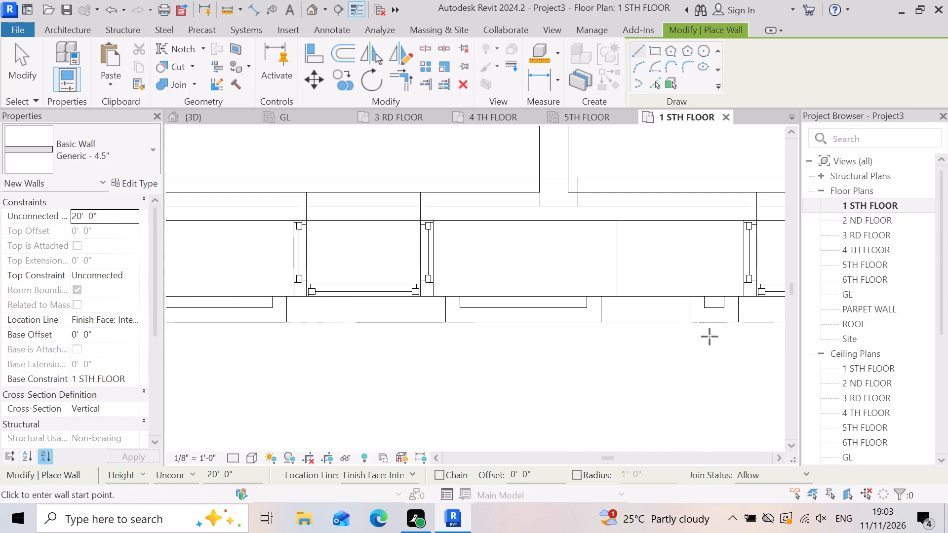
scroll(710, 337, up, 2)
scroll(561, 306, down, 2)
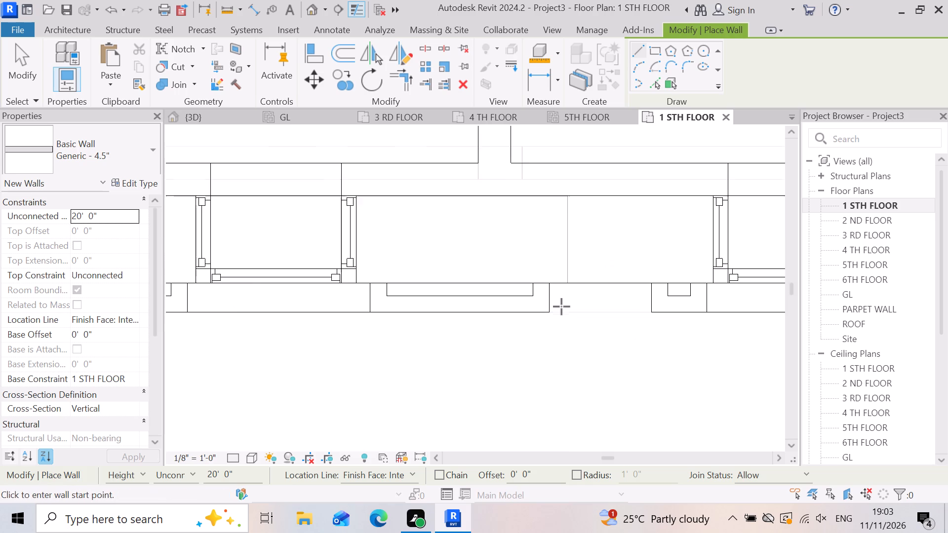
scroll(561, 306, down, 4)
scroll(651, 342, down, 2)
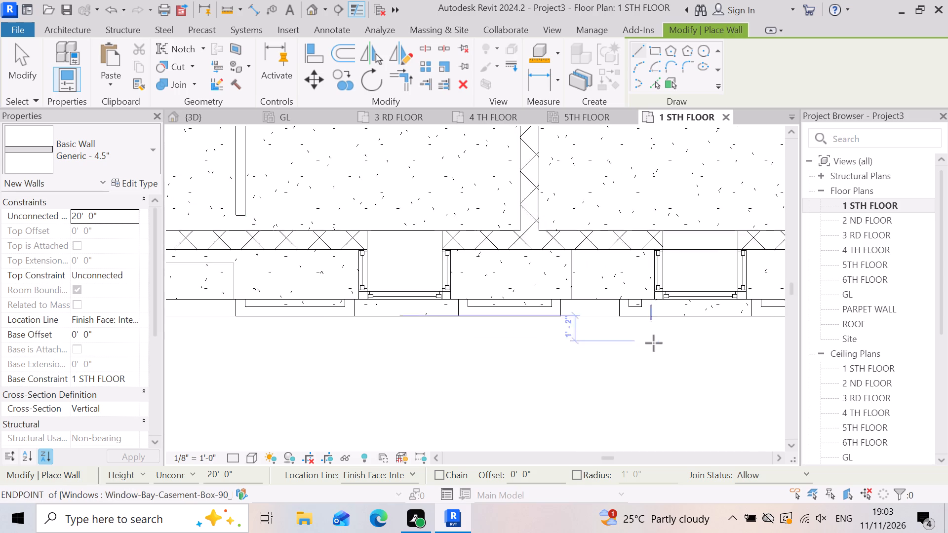
scroll(654, 343, down, 2)
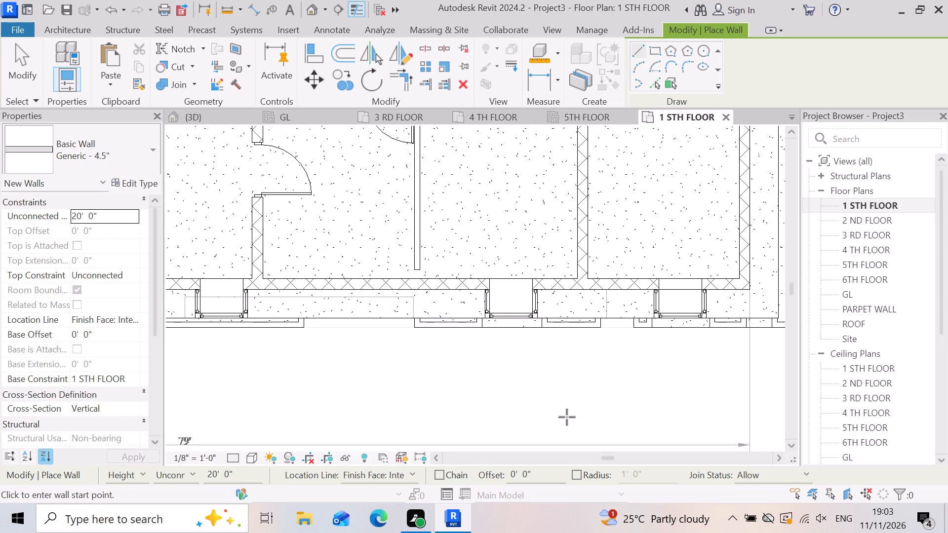
scroll(567, 417, up, 2)
scroll(439, 371, down, 2)
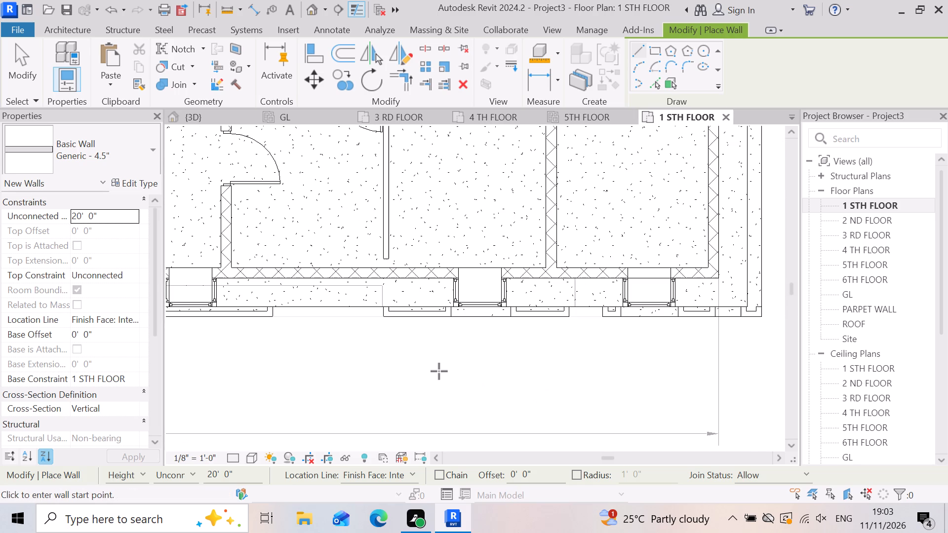
scroll(620, 384, down, 2)
scroll(478, 378, up, 2)
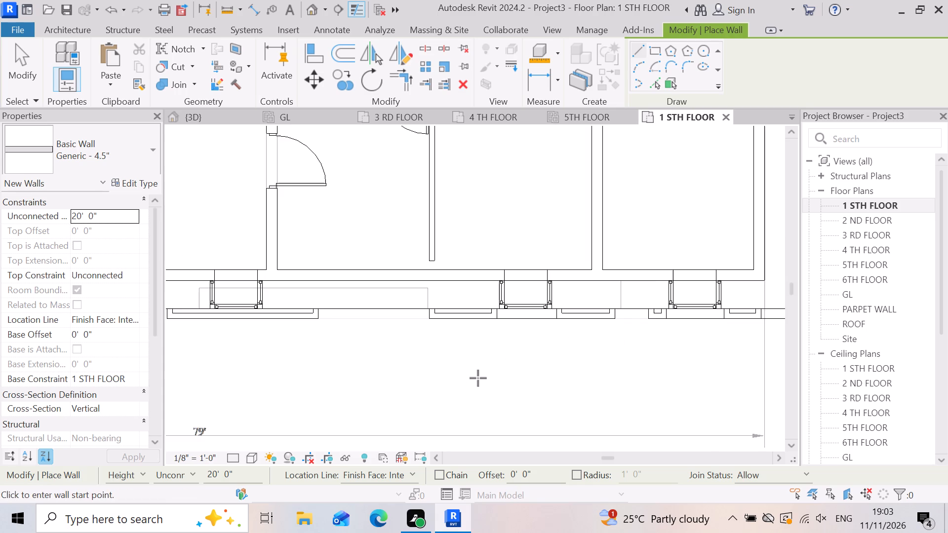
scroll(622, 376, down, 6)
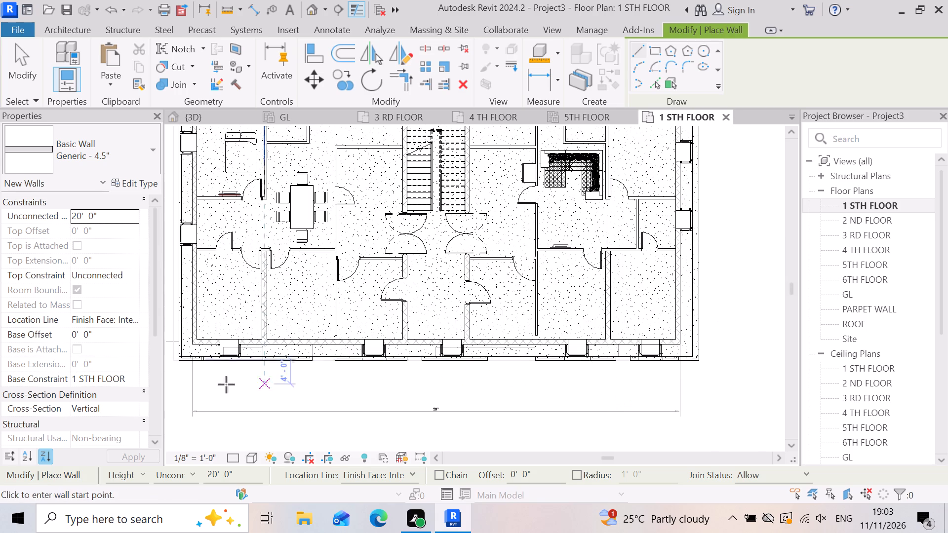
scroll(219, 384, down, 3)
Open the 3D view without saving, examine the pier walls across the front facade, and end wall placement.
click(220, 115)
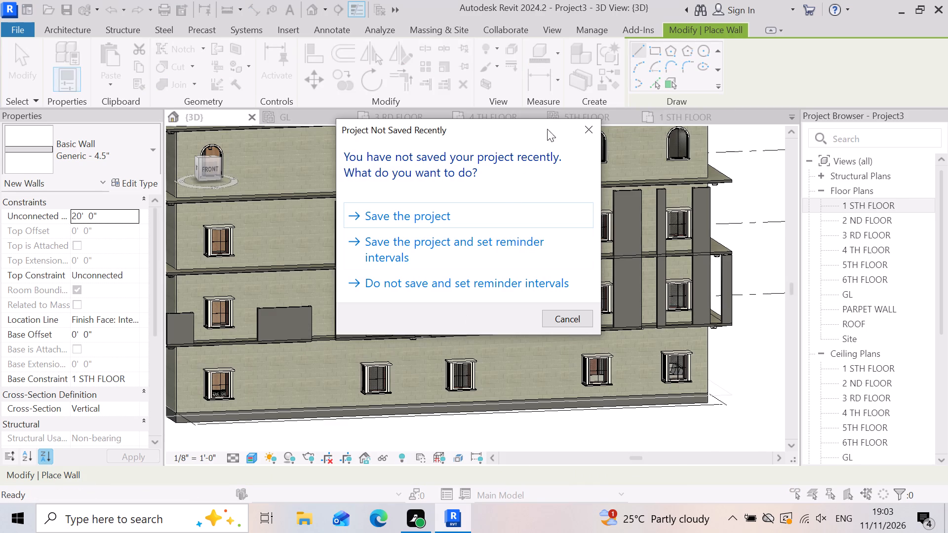
click(587, 122)
scroll(557, 354, down, 5)
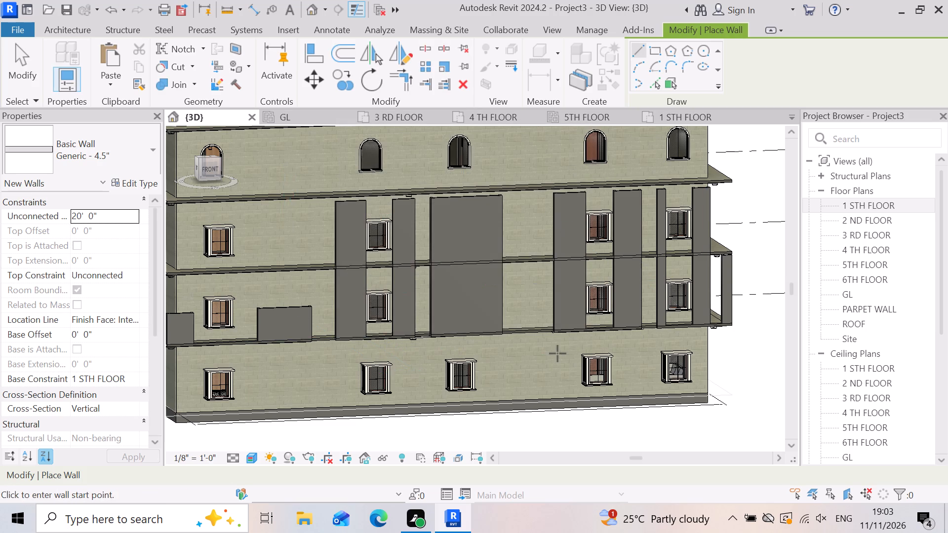
scroll(425, 390, up, 9)
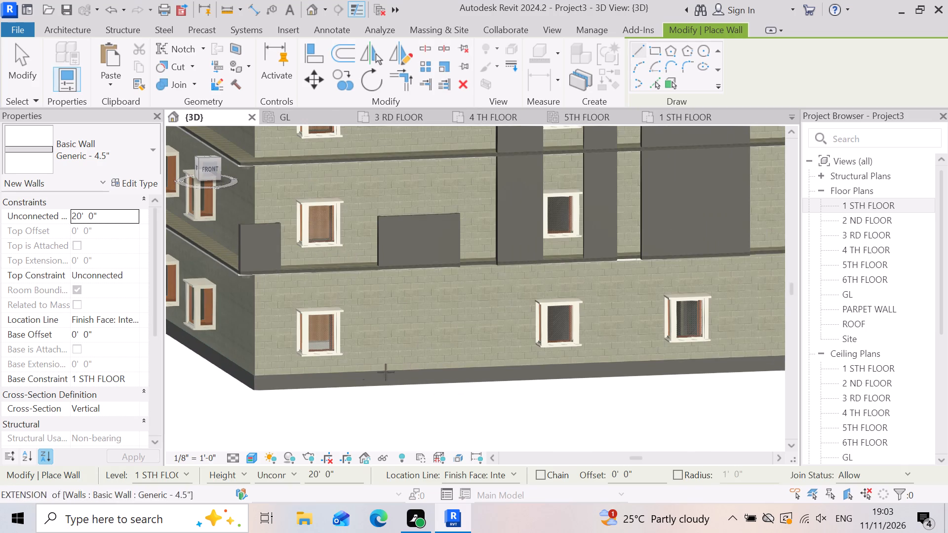
scroll(323, 284, up, 4)
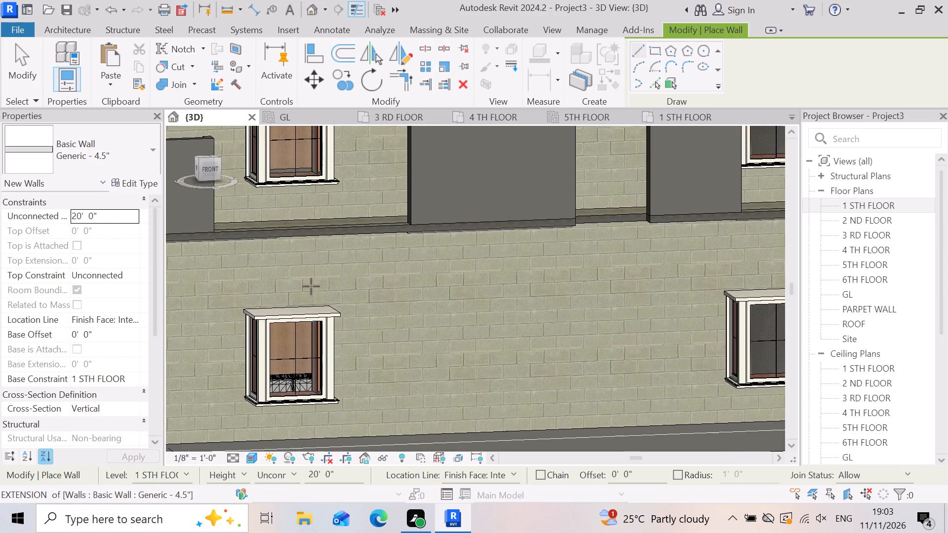
scroll(310, 283, down, 9)
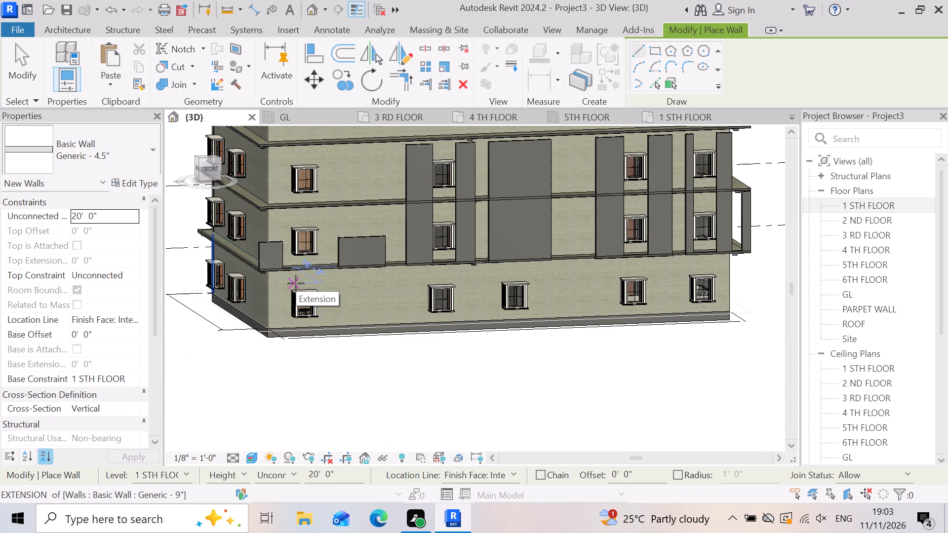
scroll(452, 273, up, 4)
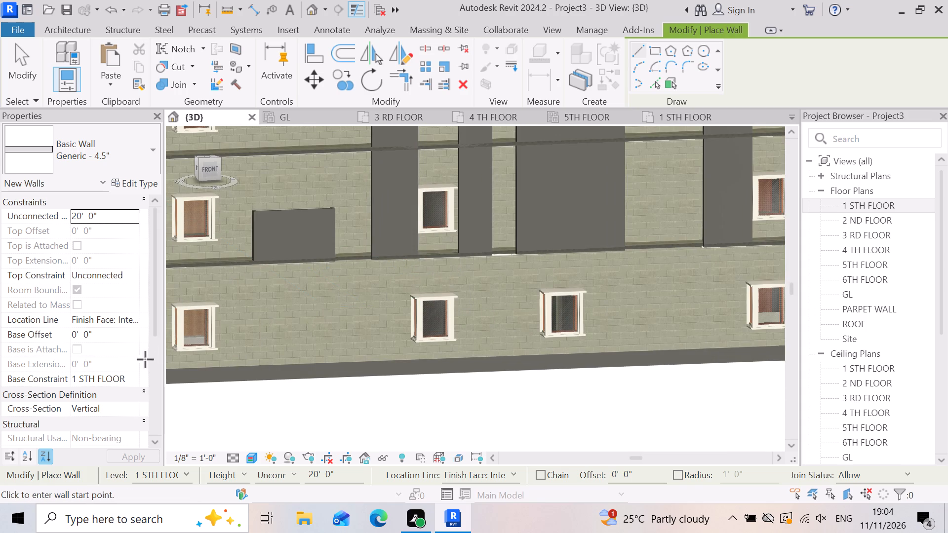
scroll(384, 307, down, 2)
scroll(247, 317, up, 5)
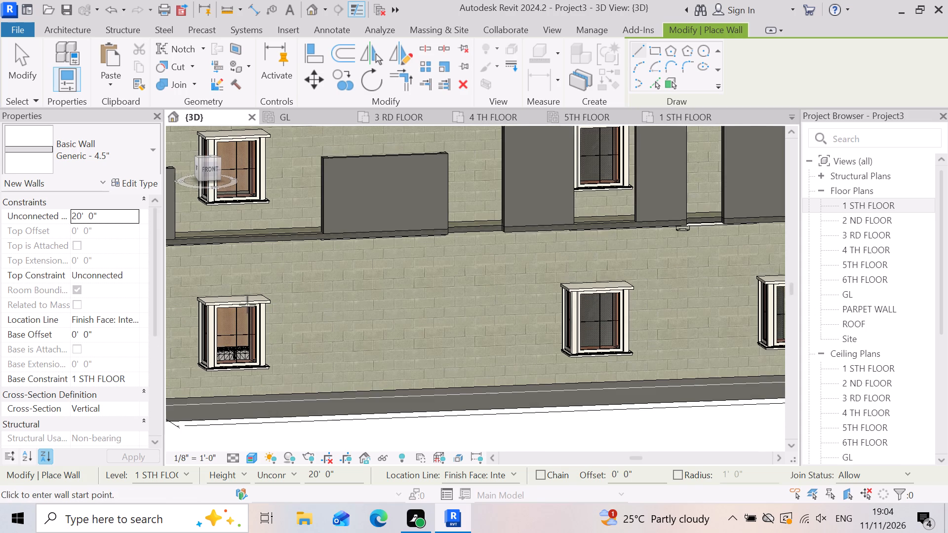
scroll(247, 305, down, 2)
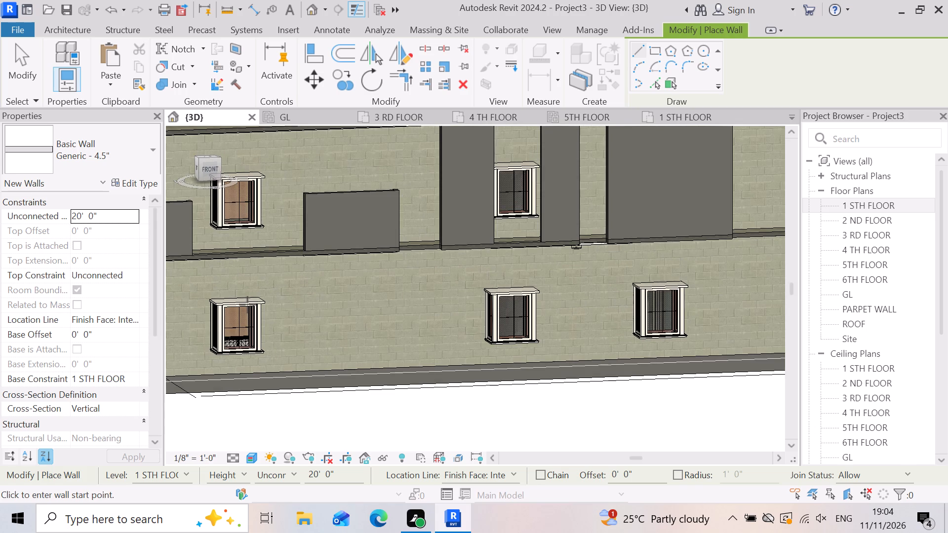
scroll(492, 368, down, 3)
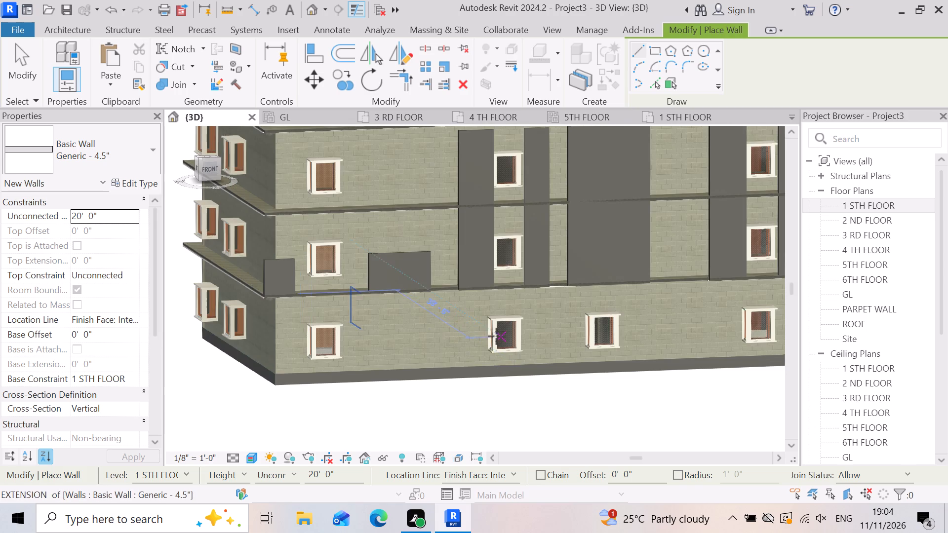
scroll(506, 268, up, 2)
key(Escape)
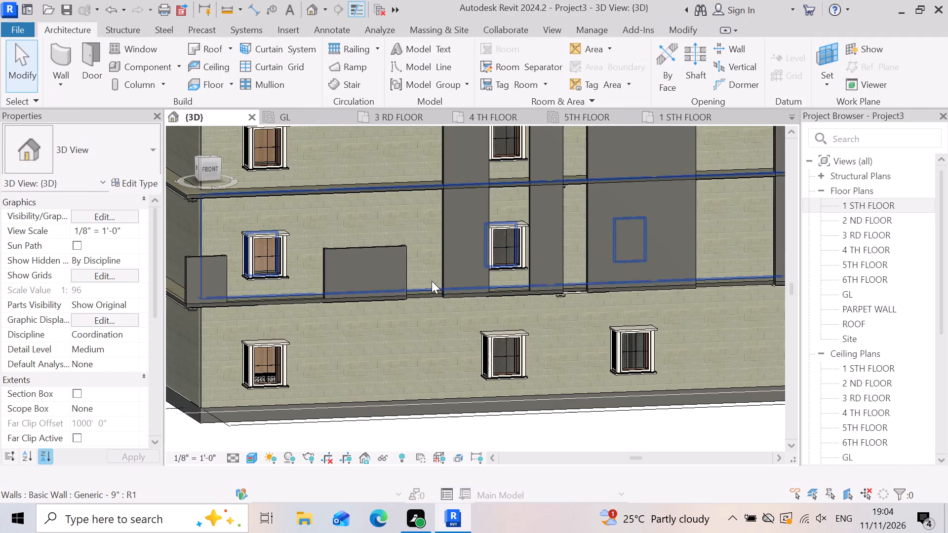
Constrain the pier wall and return west of the second front window up to level 2 ND FLOOR with a -0' 6" top offset.
click(453, 274)
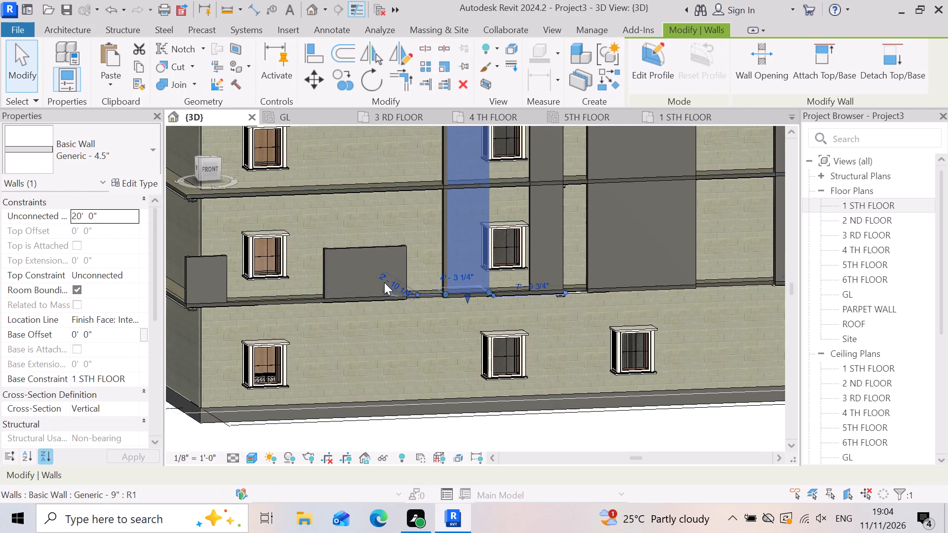
scroll(454, 252, up, 10)
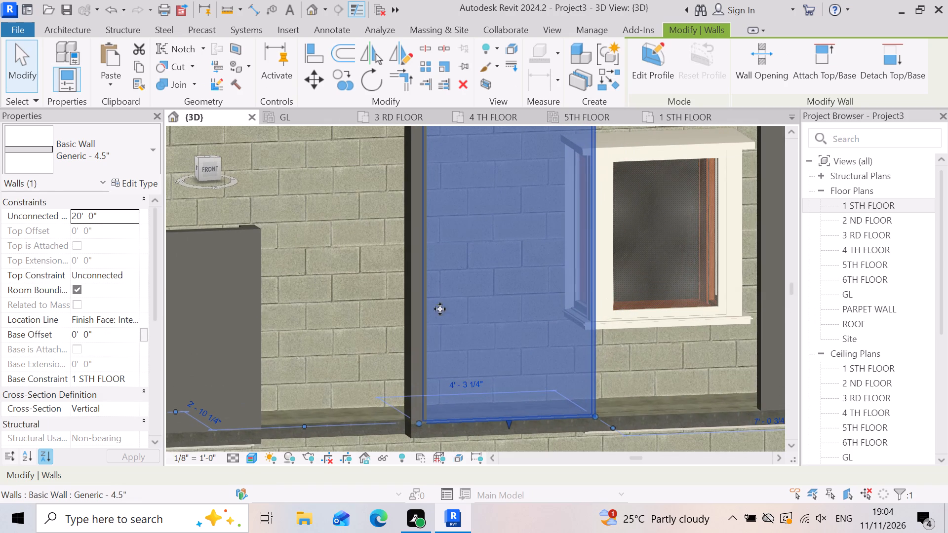
ctrl+click(408, 323)
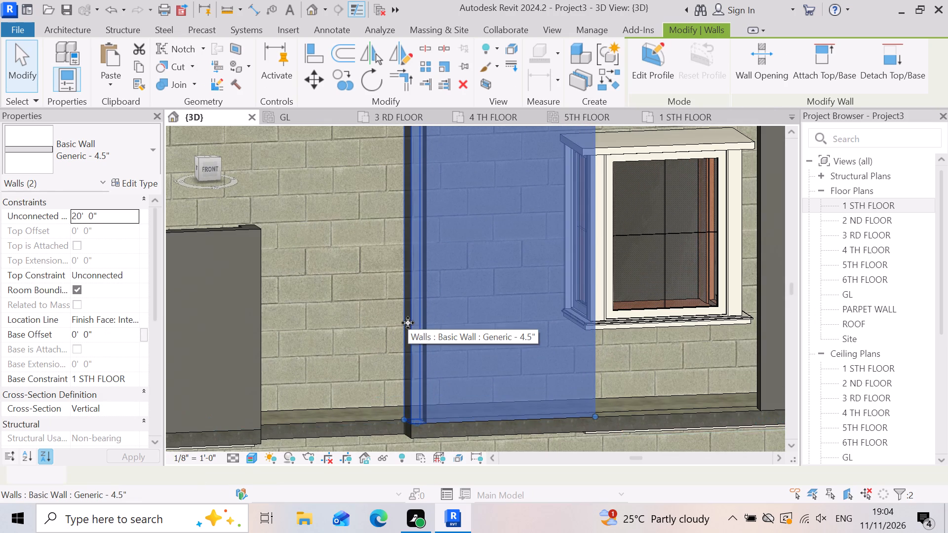
scroll(434, 339, down, 4)
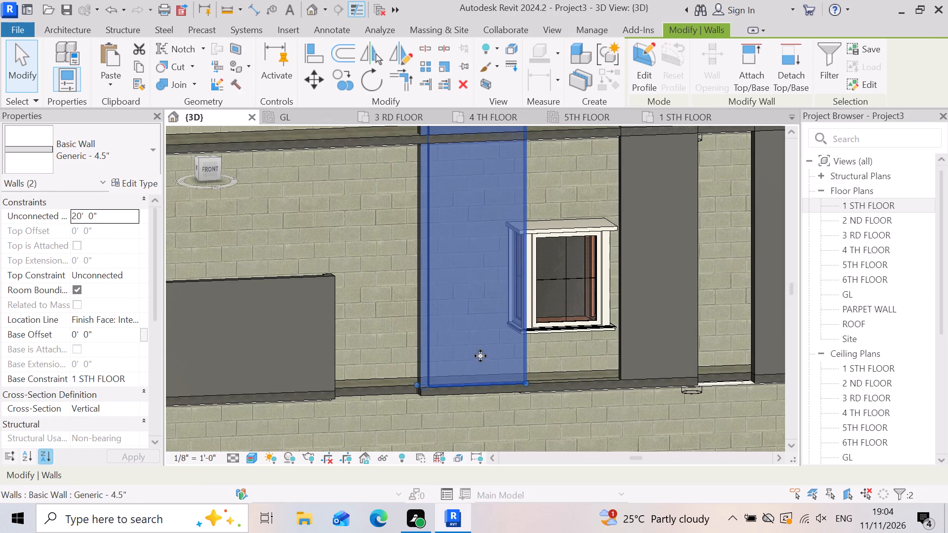
scroll(487, 357, down, 7)
scroll(485, 263, up, 2)
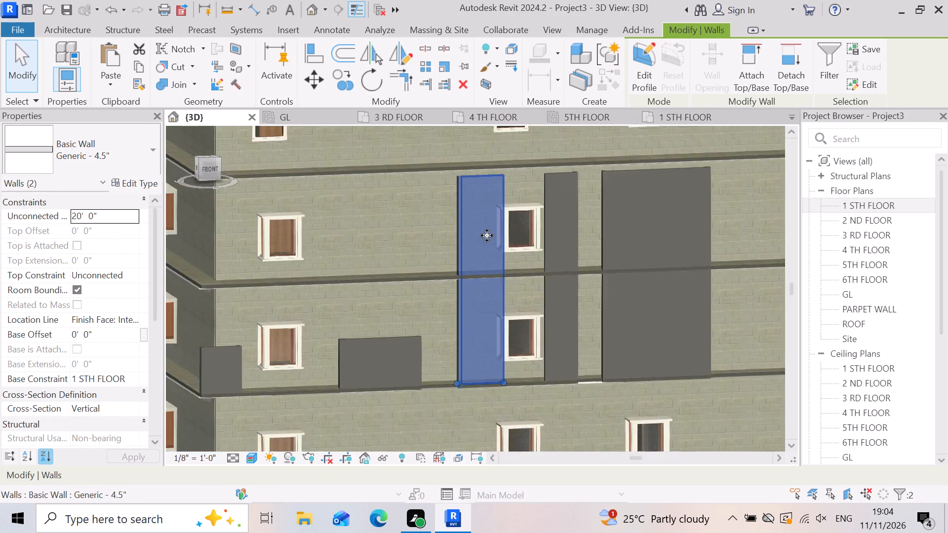
click(134, 277)
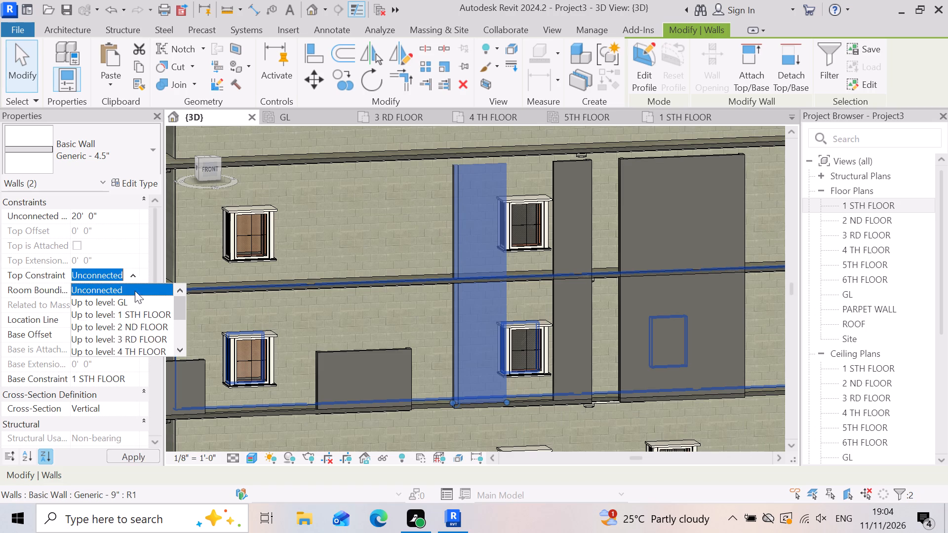
click(142, 327)
click(110, 236)
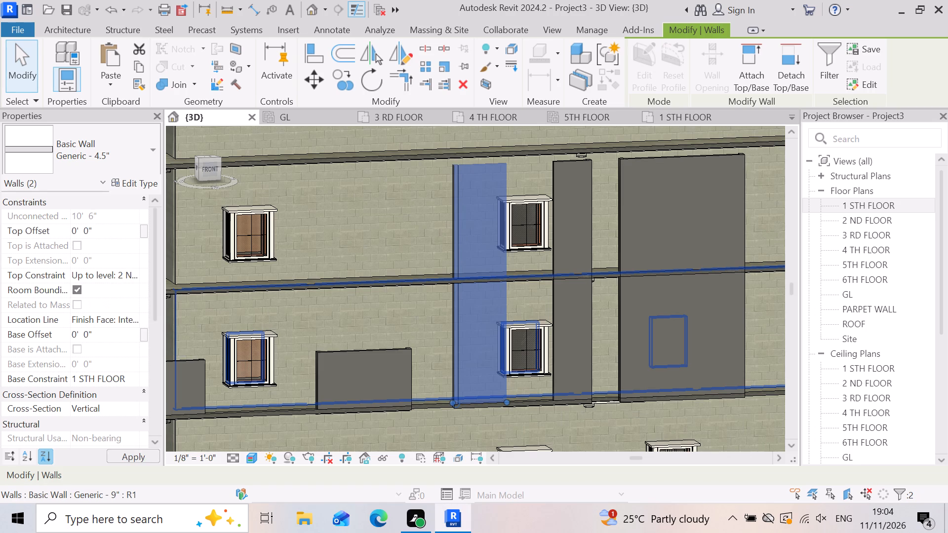
text(-6)
key(shift+quotedbl)
key(Return)
click(134, 458)
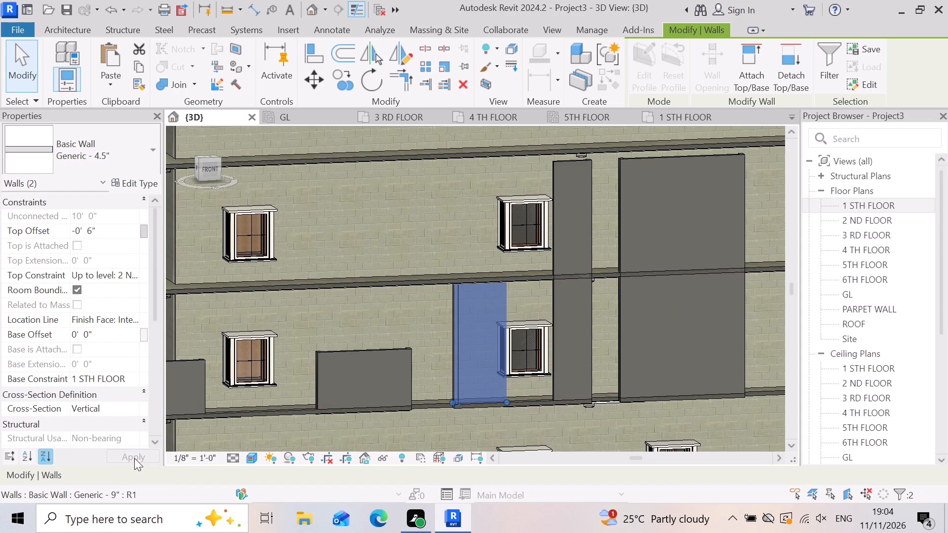
Select the tall pier wall and return east of the second front window in 3D and examine their faces and base.
scroll(428, 321, down, 4)
scroll(500, 273, up, 2)
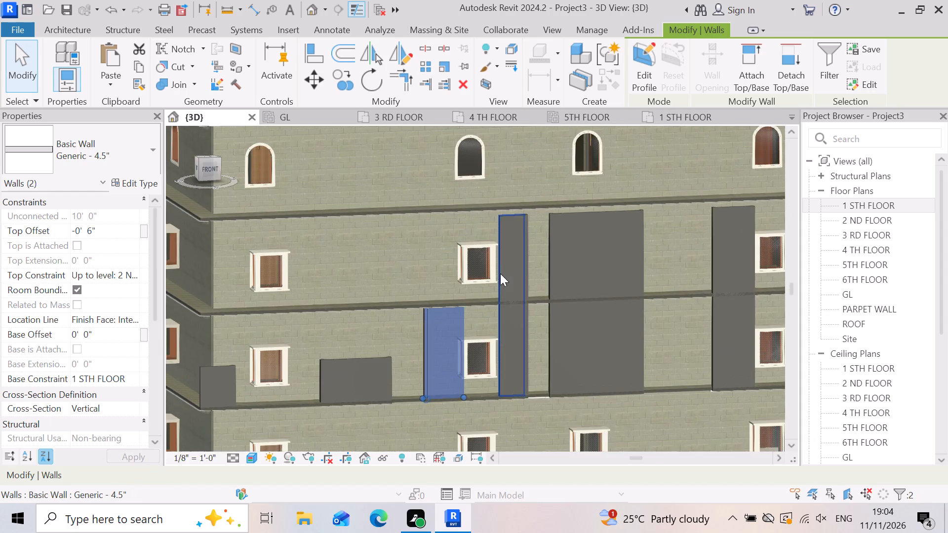
scroll(513, 266, up, 4)
click(513, 266)
scroll(548, 282, up, 2)
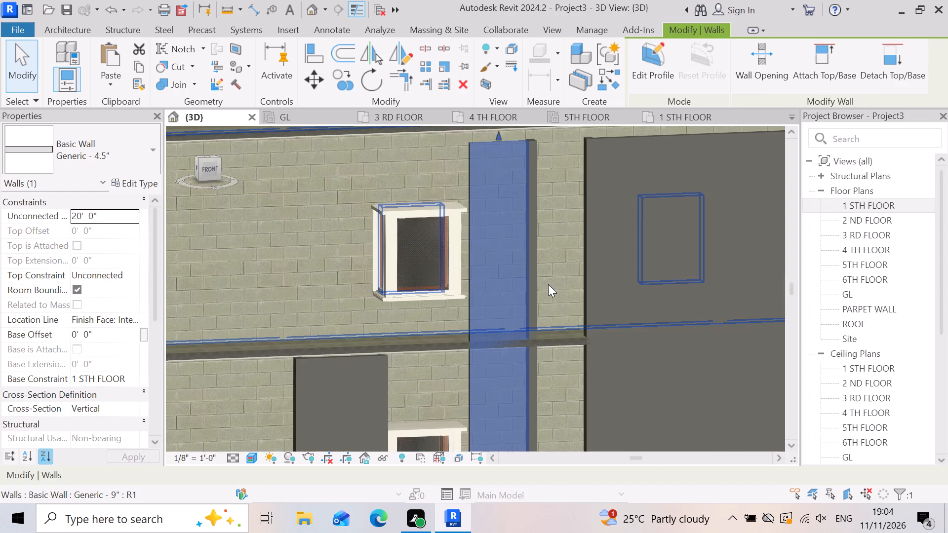
scroll(547, 294, up, 4)
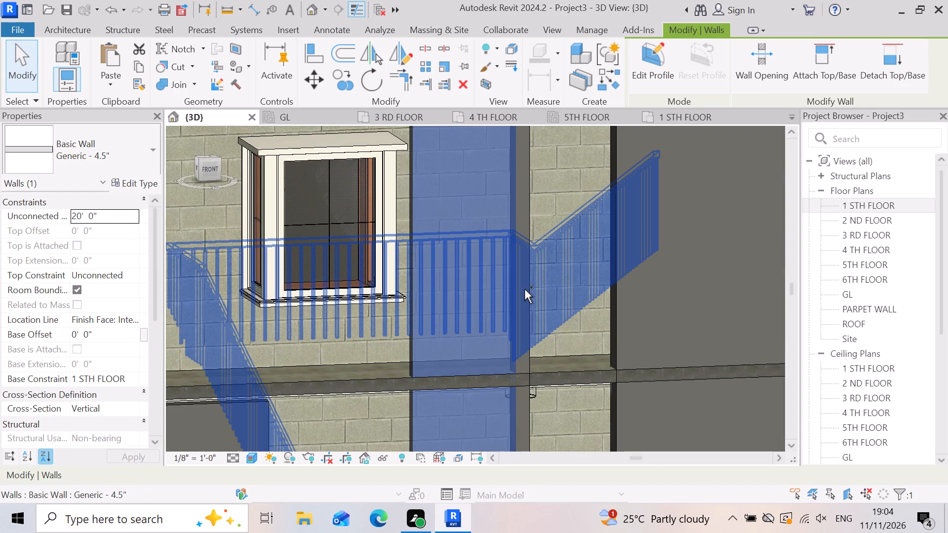
ctrl+click(524, 289)
scroll(505, 282, up, 4)
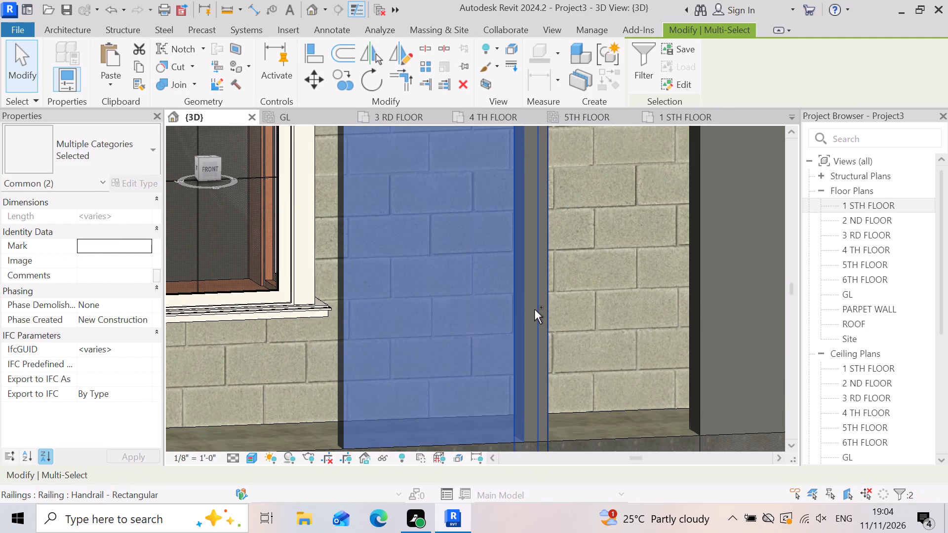
ctrl+click(533, 310)
scroll(533, 310, down, 8)
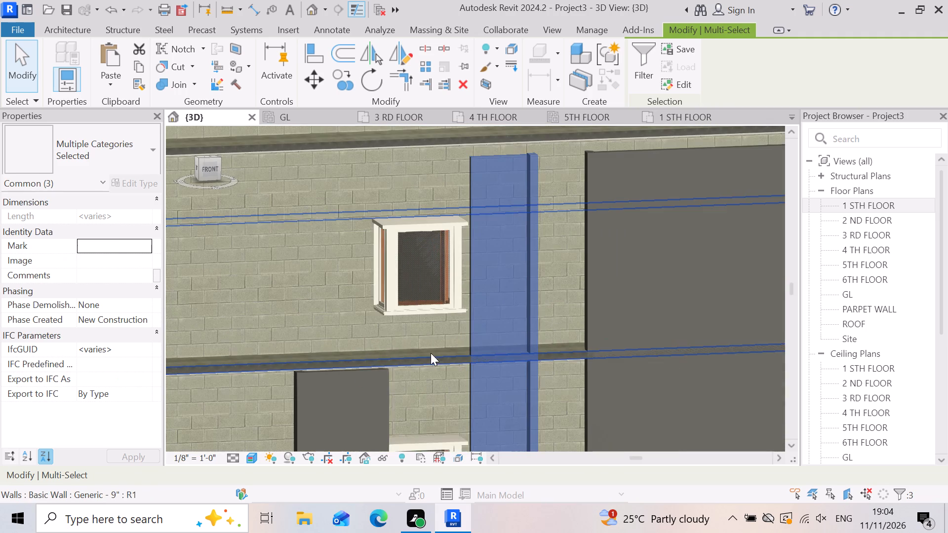
scroll(446, 310, down, 6)
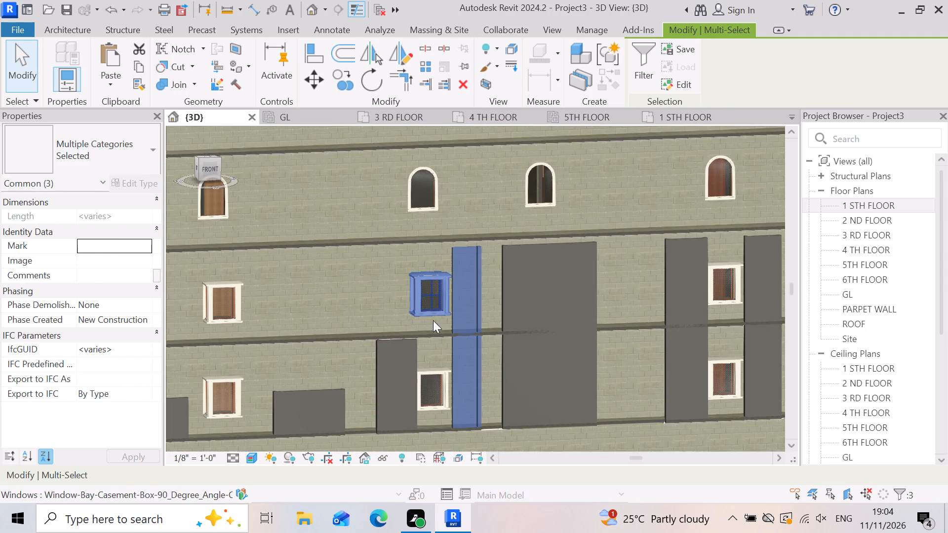
scroll(465, 432, up, 10)
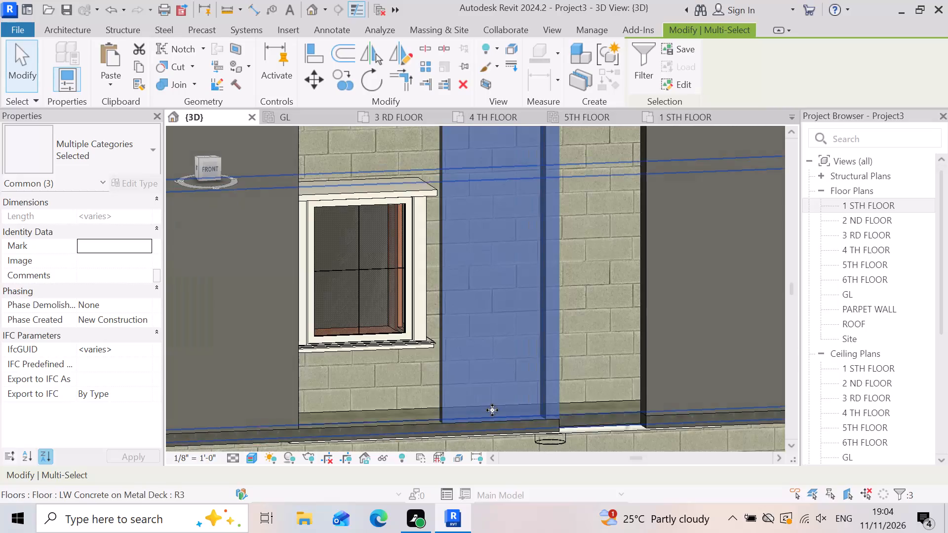
scroll(492, 410, up, 3)
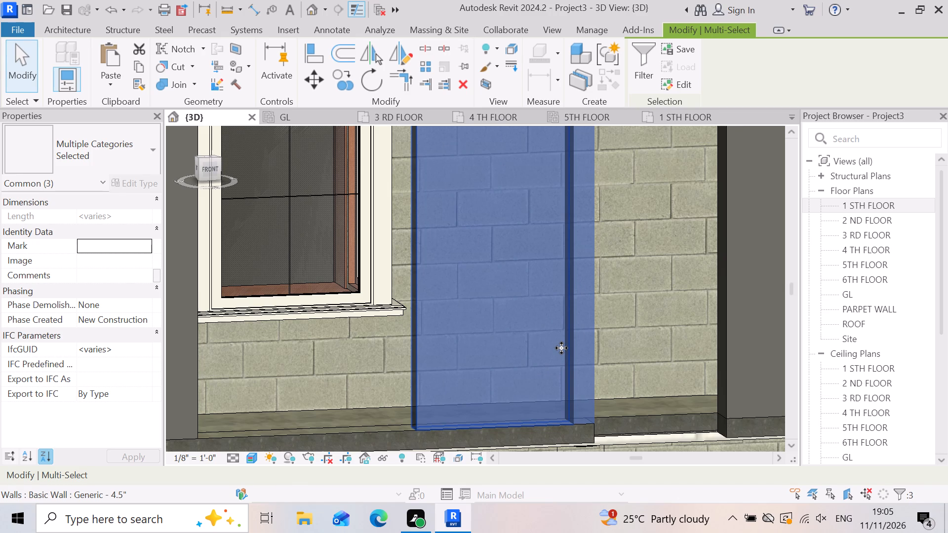
scroll(514, 355, down, 4)
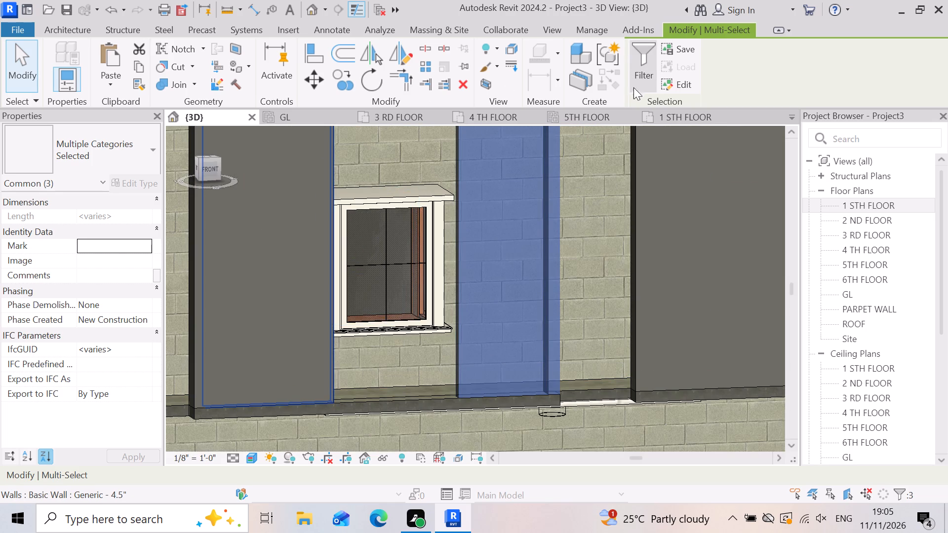
Open the 1 STH FLOOR plan, clear the selection, and examine the pier wall ends beside the second front window.
click(679, 112)
scroll(242, 397, up, 3)
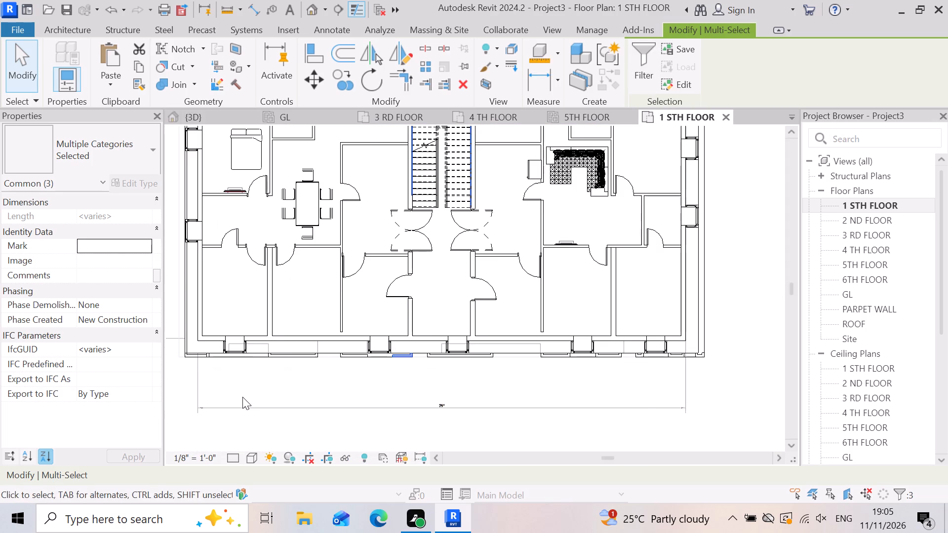
click(748, 388)
scroll(351, 393, up, 5)
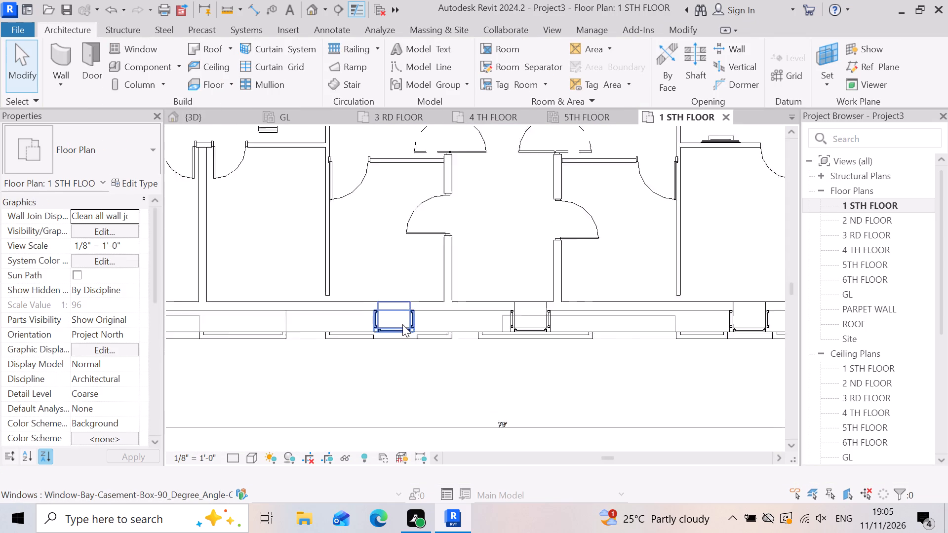
scroll(402, 324, up, 8)
scroll(496, 348, down, 4)
scroll(253, 387, up, 2)
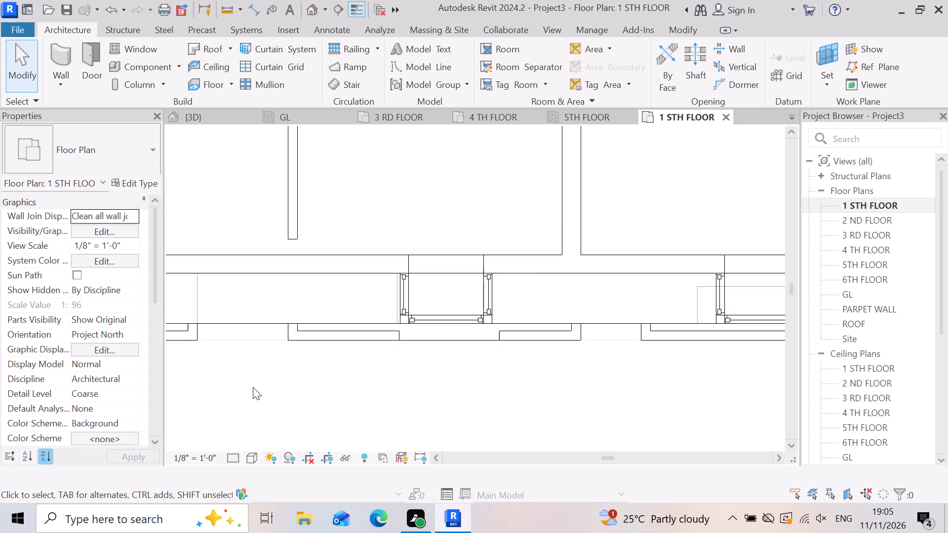
scroll(253, 387, up, 1)
scroll(484, 383, down, 3)
scroll(401, 380, down, 4)
scroll(190, 373, up, 3)
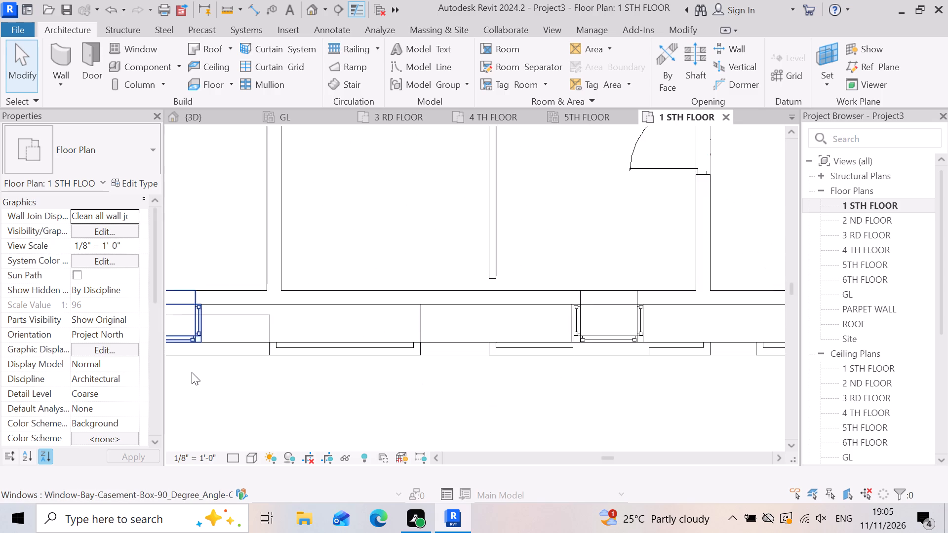
scroll(420, 378, up, 7)
scroll(244, 360, down, 4)
scroll(593, 349, up, 4)
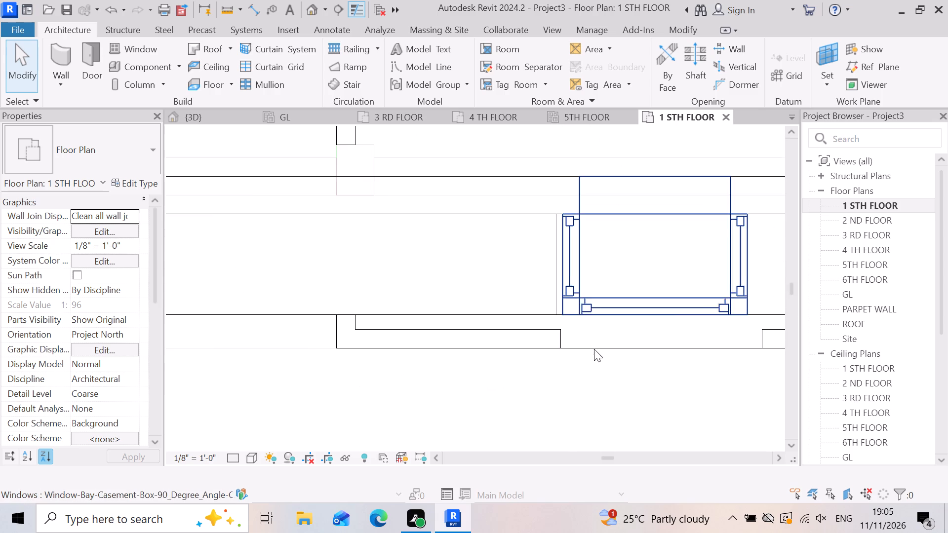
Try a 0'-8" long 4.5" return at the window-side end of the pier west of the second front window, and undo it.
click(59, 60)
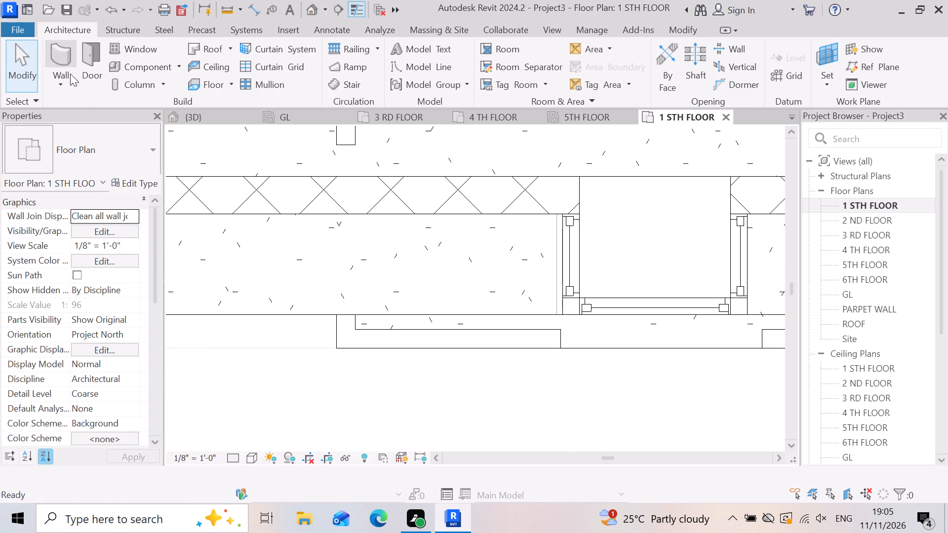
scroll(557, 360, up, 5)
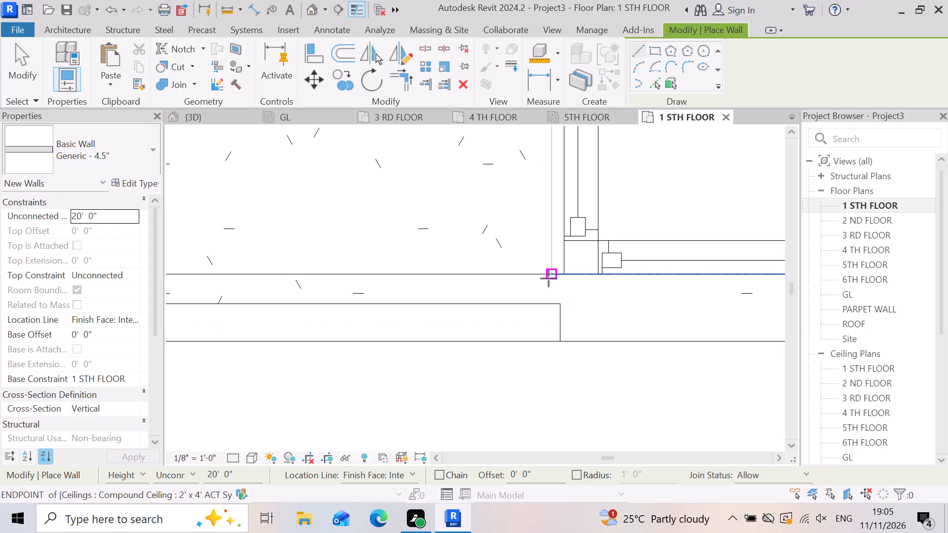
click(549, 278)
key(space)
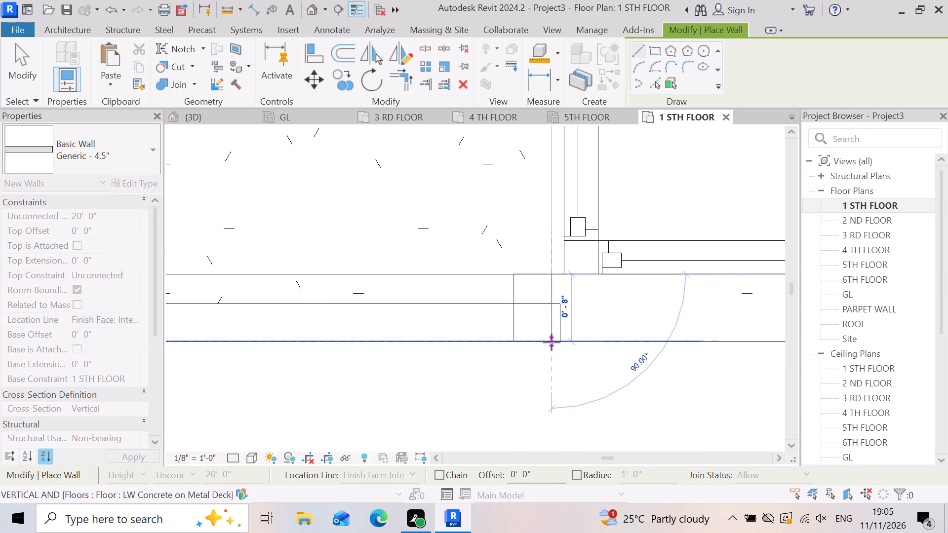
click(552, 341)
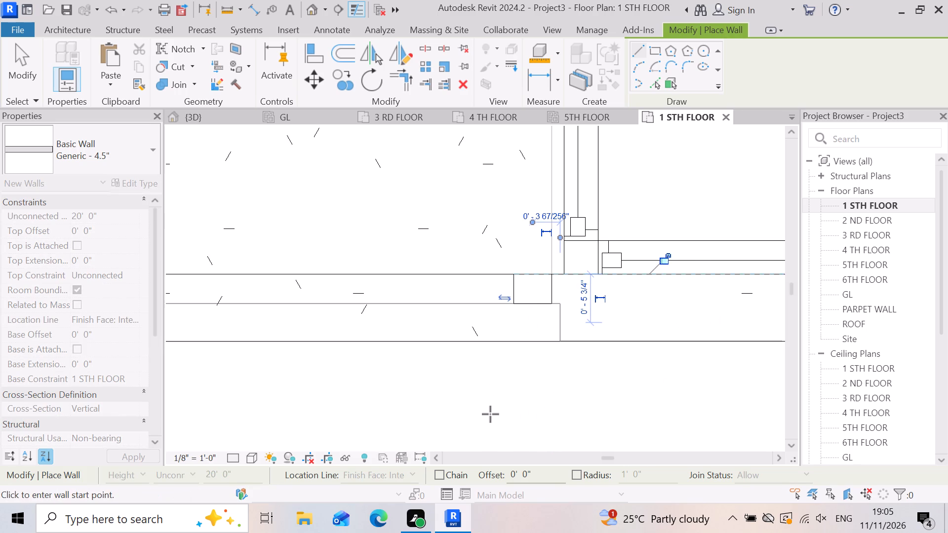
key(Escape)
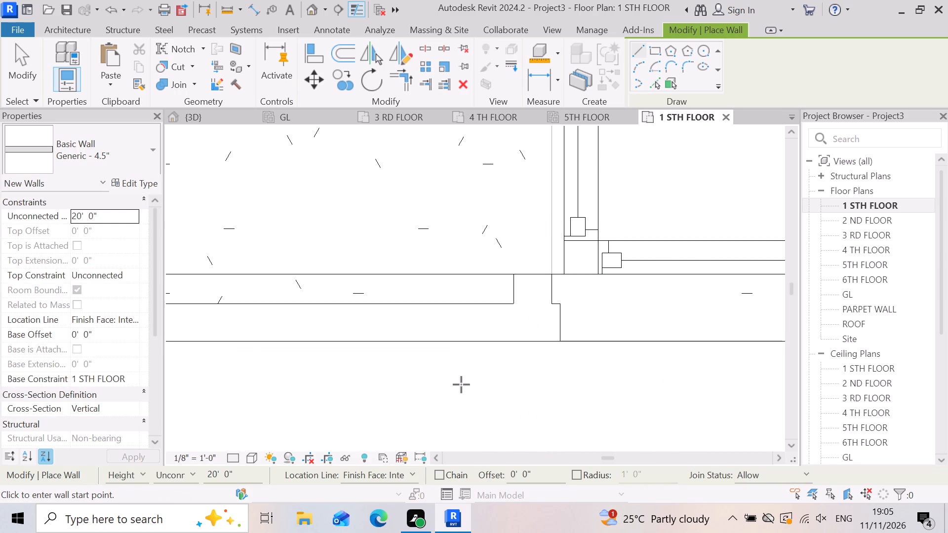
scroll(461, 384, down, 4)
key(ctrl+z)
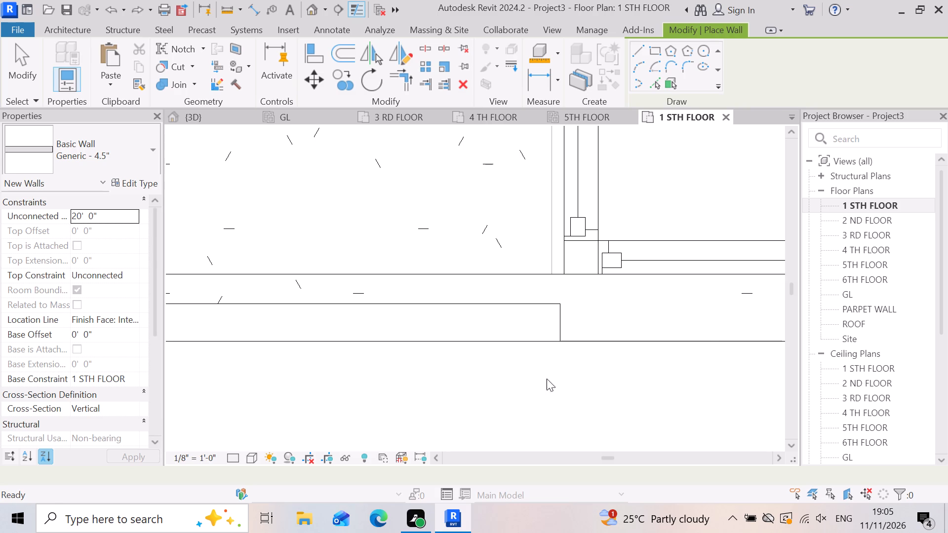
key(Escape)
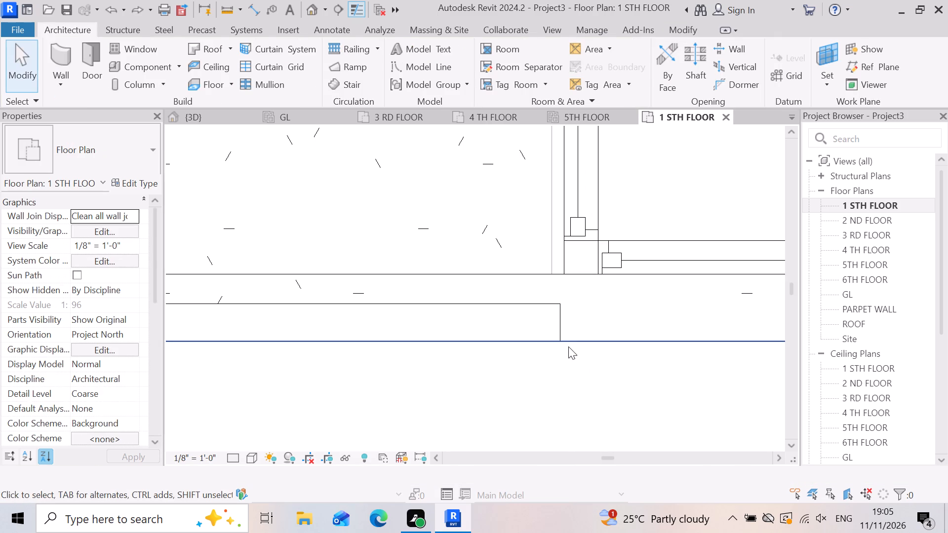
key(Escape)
Shorten the 4.5" pier wall west of the second front window at its window-side end to about 4'-1 1/4".
click(558, 330)
scroll(559, 344, up, 3)
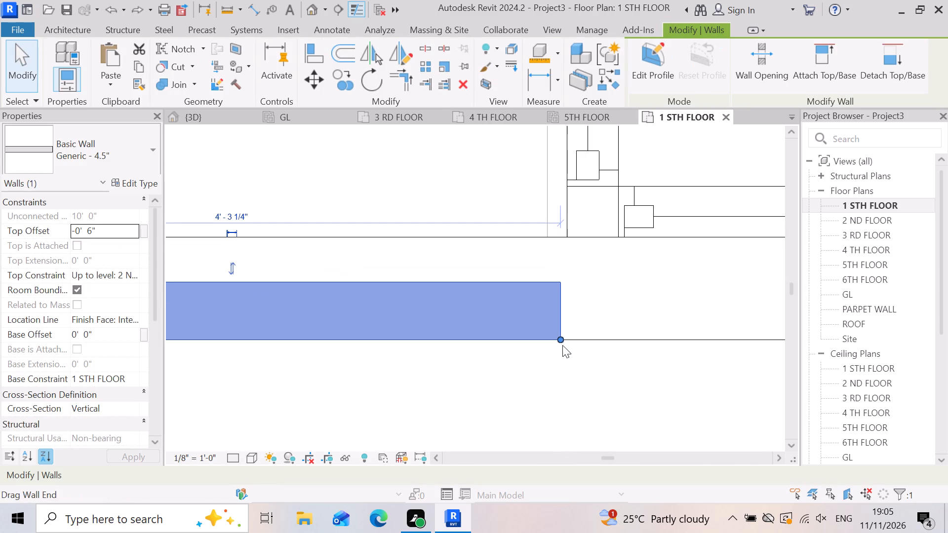
drag(564, 341, 536, 338)
click(536, 338)
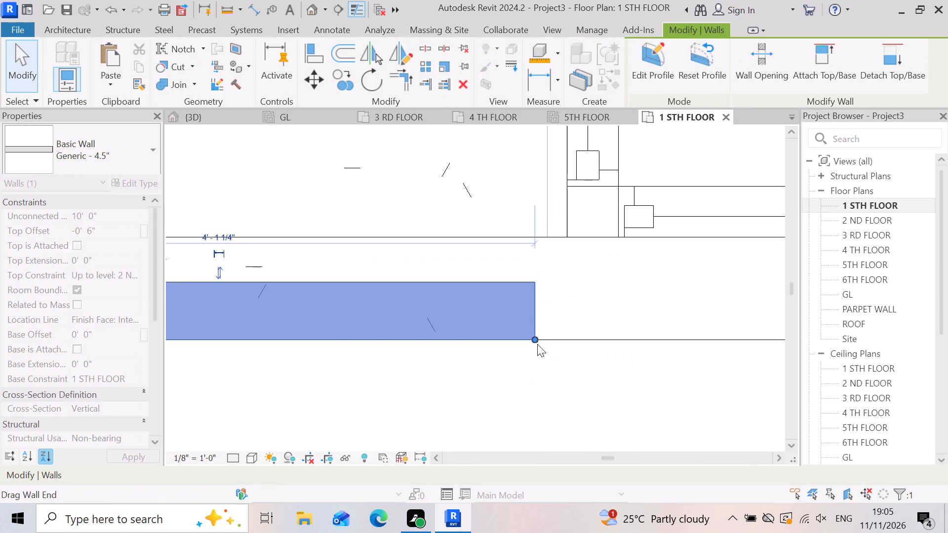
click(547, 366)
key(Escape)
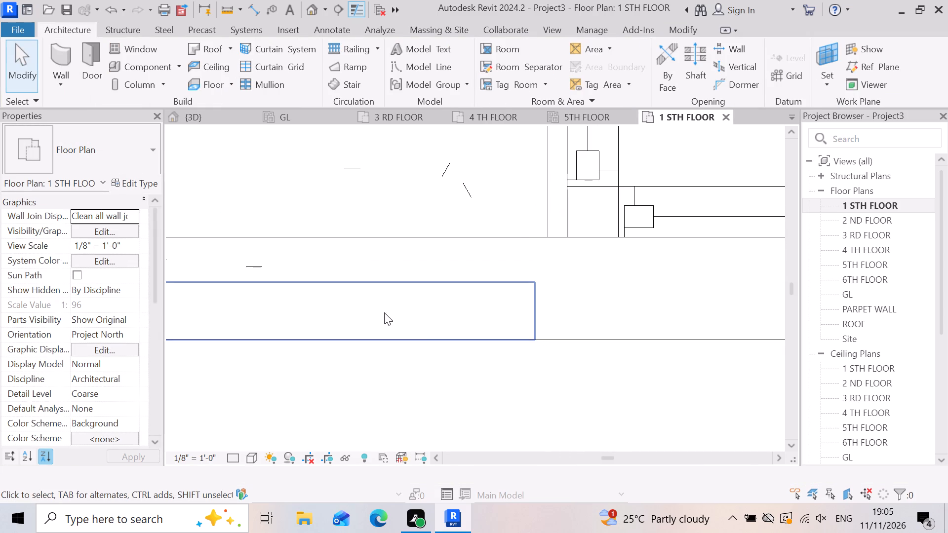
Draw a 0'-8" long 4.5" return from the slab's inner line to its front edge at the shortened pier's window-side end.
click(51, 52)
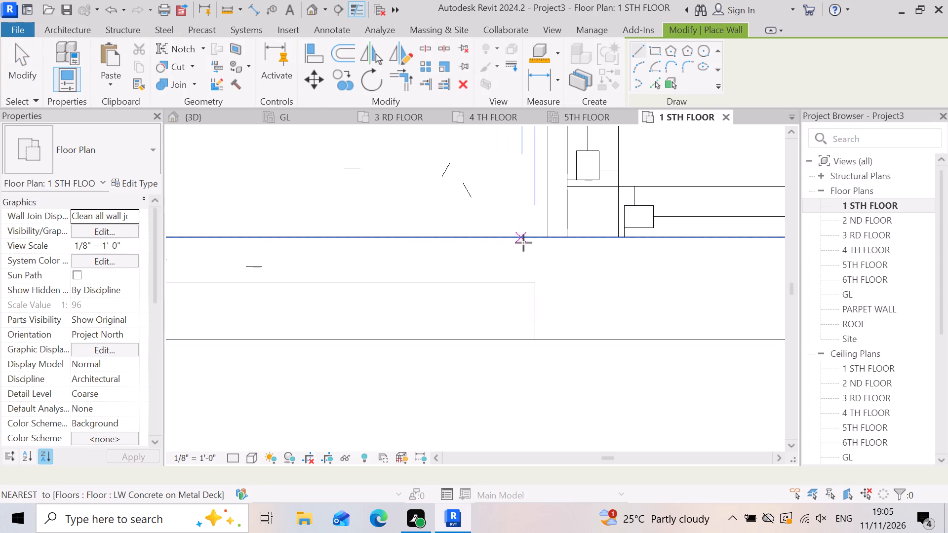
click(522, 241)
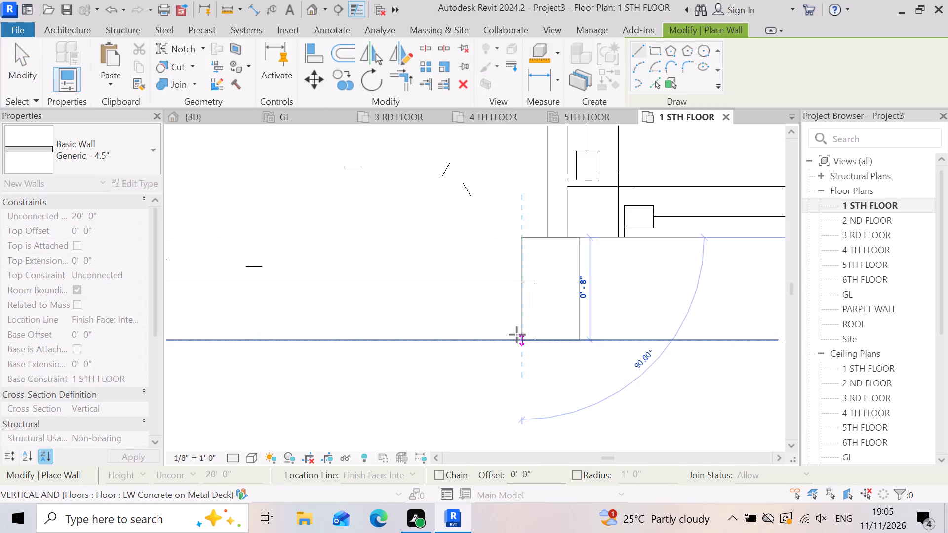
click(517, 334)
key(Escape)
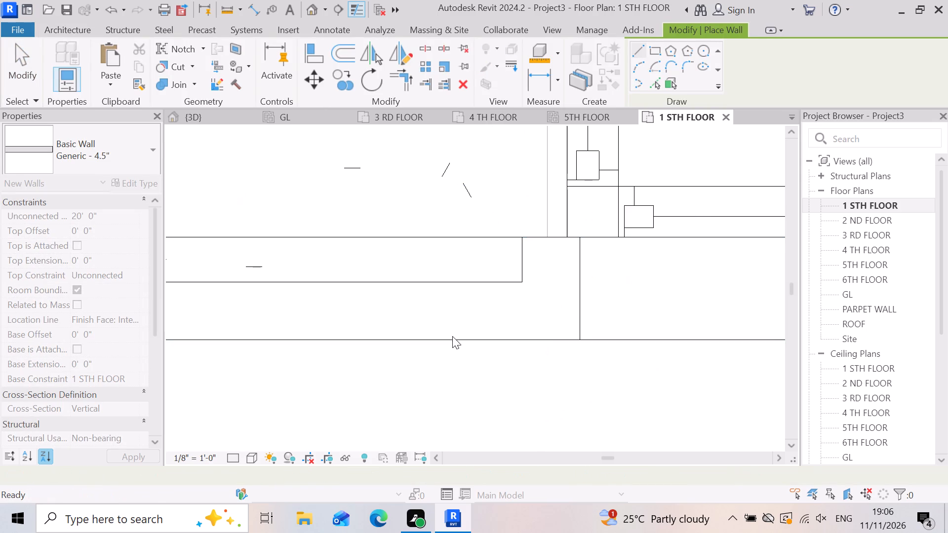
Draw a 4.5" return at the window-side end of the pier east of the second front window, reaching the slab's front edge.
scroll(449, 335, down, 8)
scroll(316, 337, down, 4)
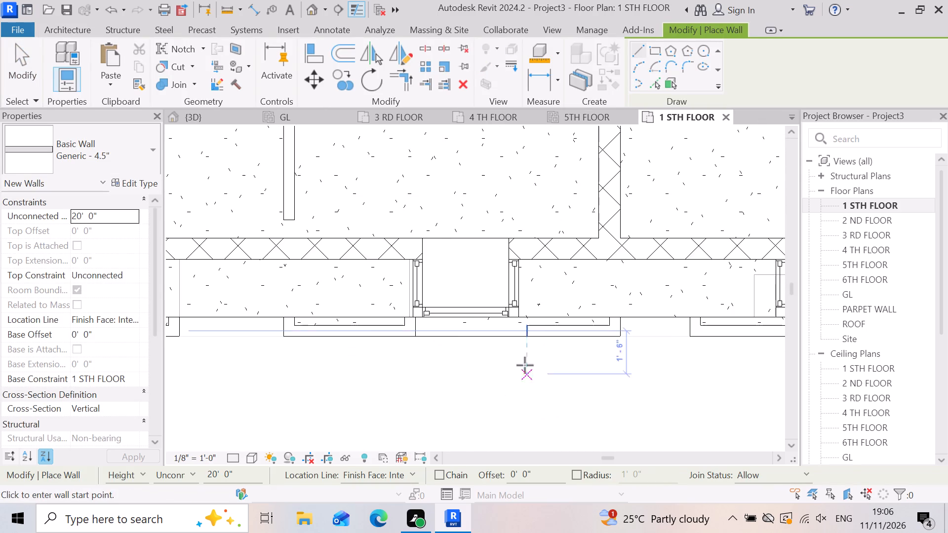
scroll(524, 347, up, 8)
click(529, 265)
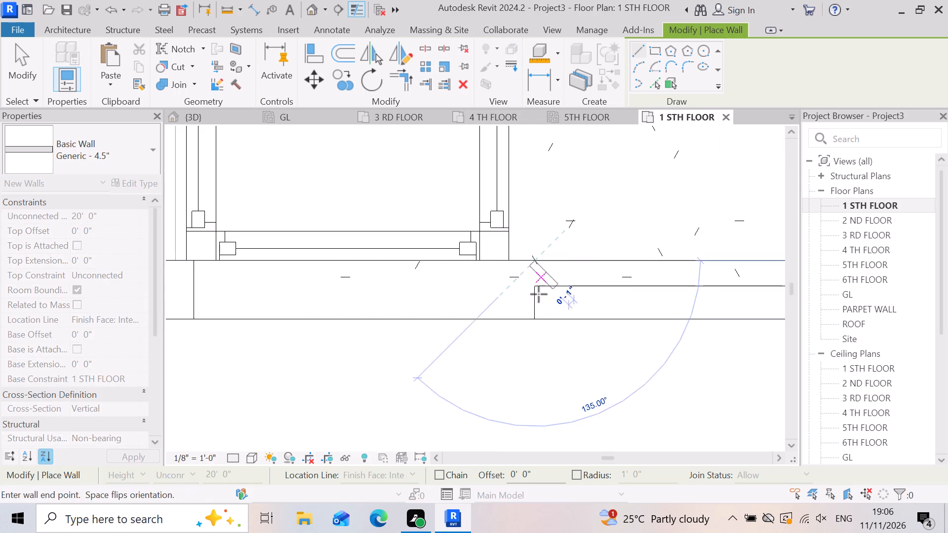
click(538, 322)
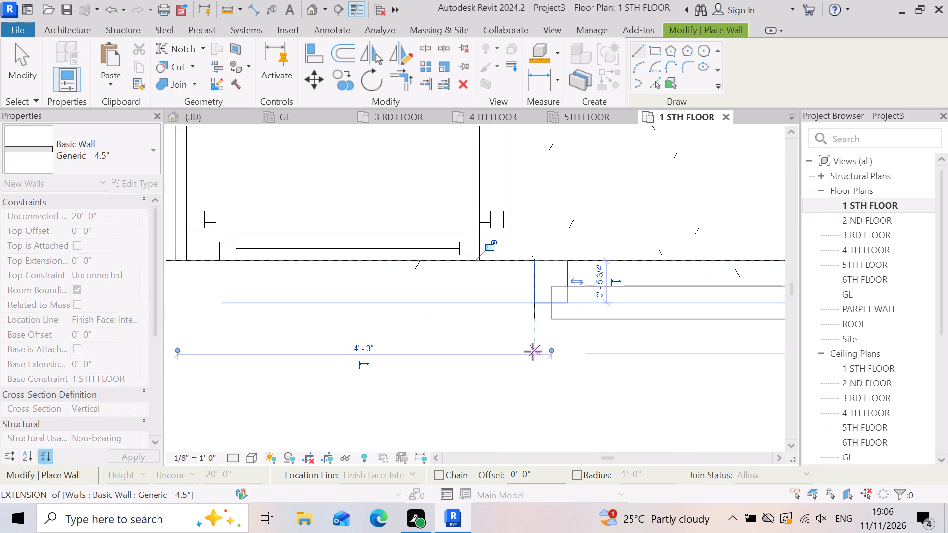
key(Escape)
Examine the pier walls and their end returns along the western half of the first-floor front slab edge.
scroll(450, 341, down, 8)
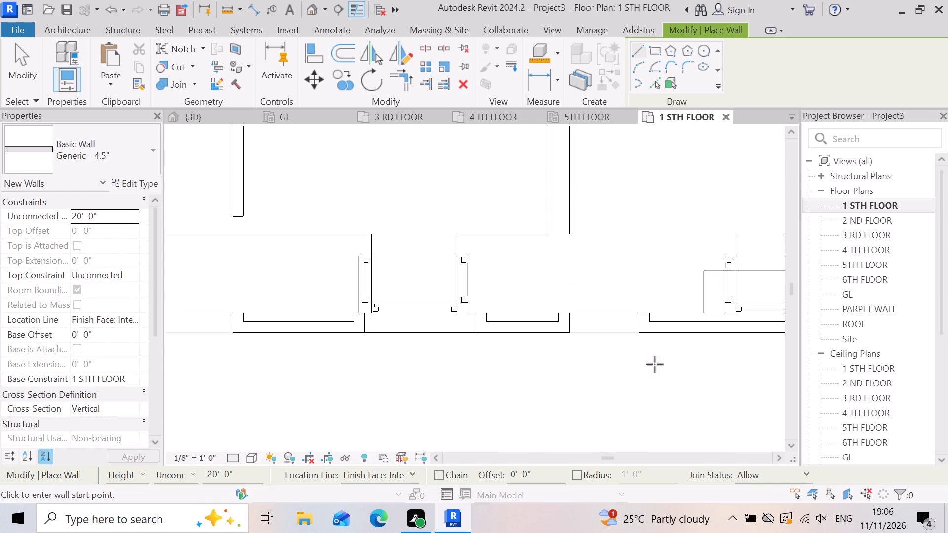
scroll(667, 349, down, 3)
scroll(492, 354, down, 3)
scroll(693, 384, down, 2)
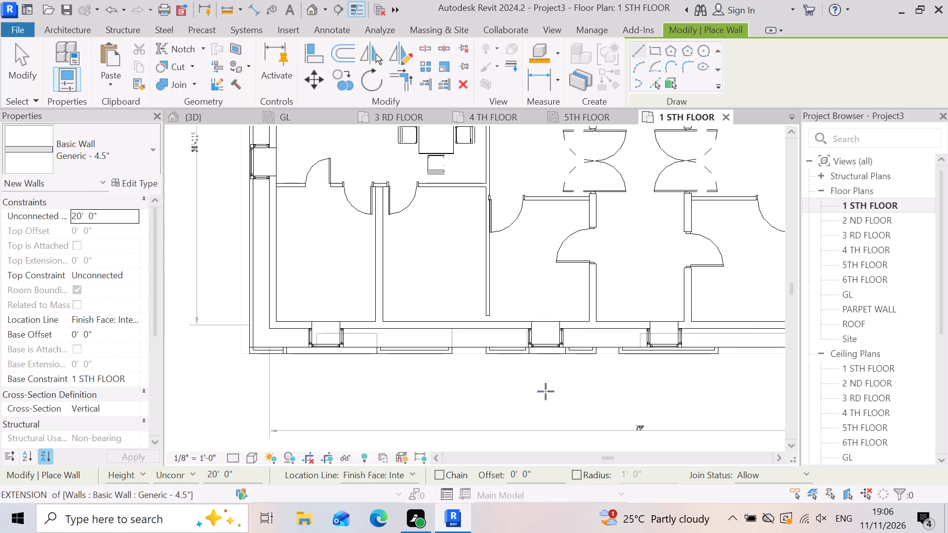
scroll(417, 373, up, 2)
scroll(486, 337, up, 9)
scroll(579, 368, down, 3)
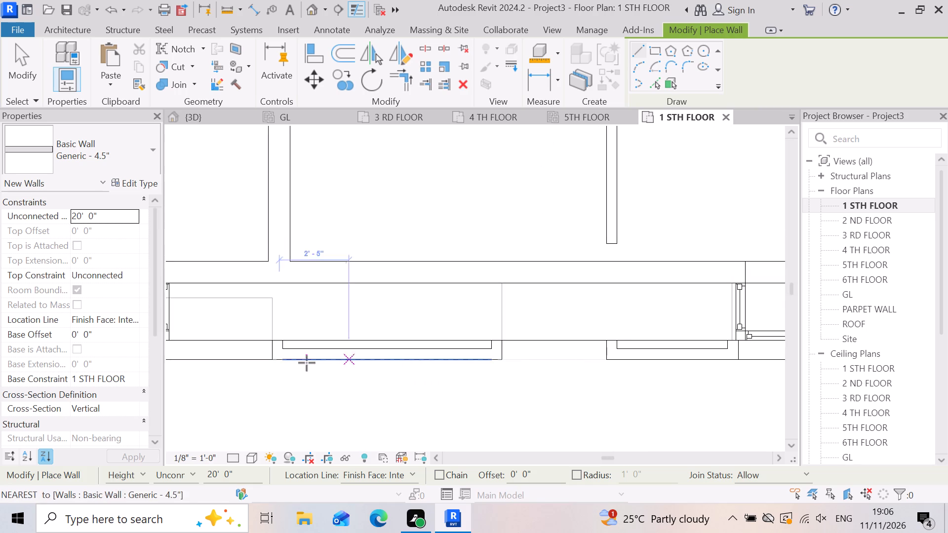
scroll(297, 362, up, 4)
scroll(497, 336, down, 8)
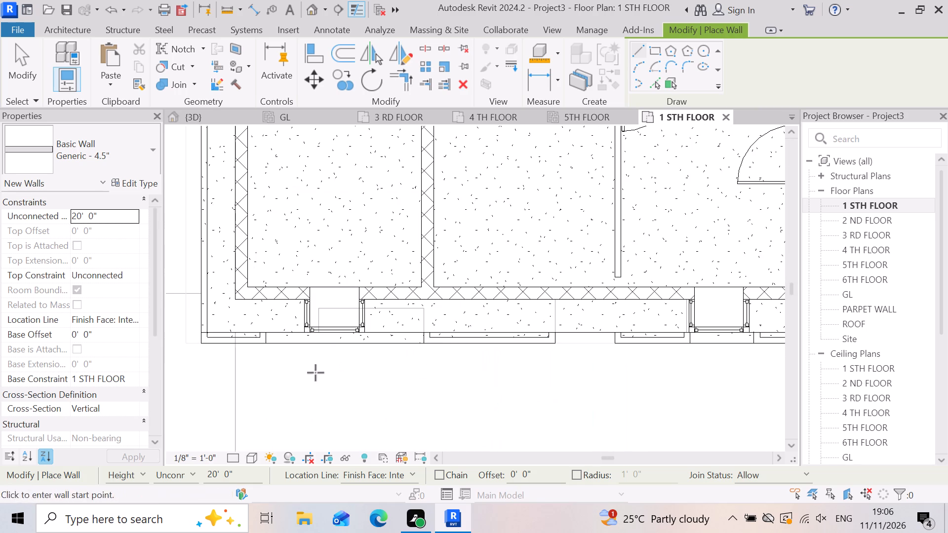
Examine the pier walls and end returns along the first-floor front slab edge from the west corner to the east corner.
scroll(241, 371, down, 3)
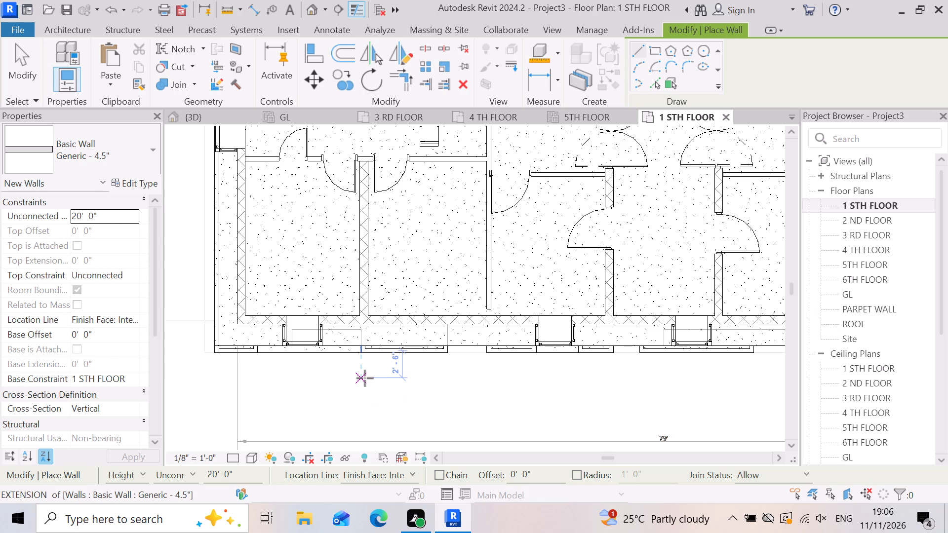
scroll(495, 309, down, 3)
scroll(528, 330, up, 4)
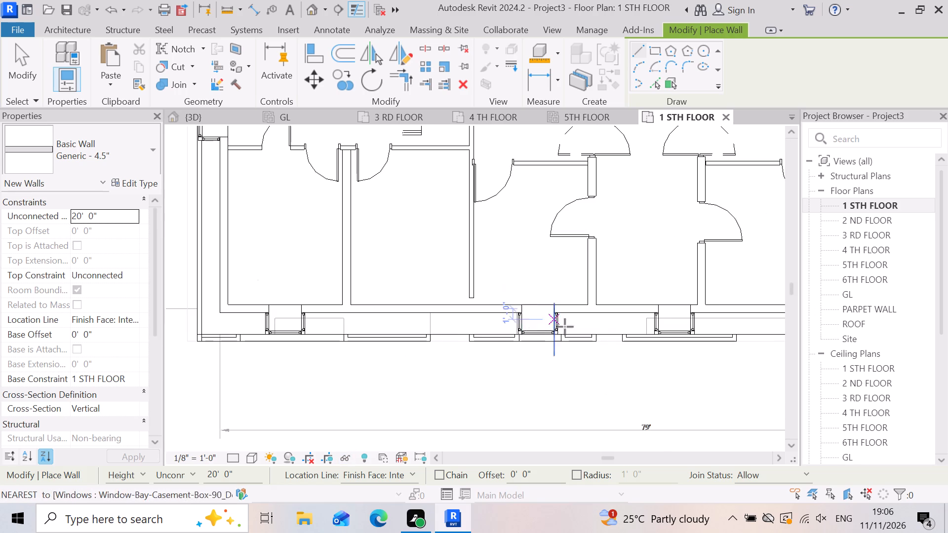
scroll(565, 327, up, 7)
scroll(278, 366, down, 3)
scroll(564, 331, up, 3)
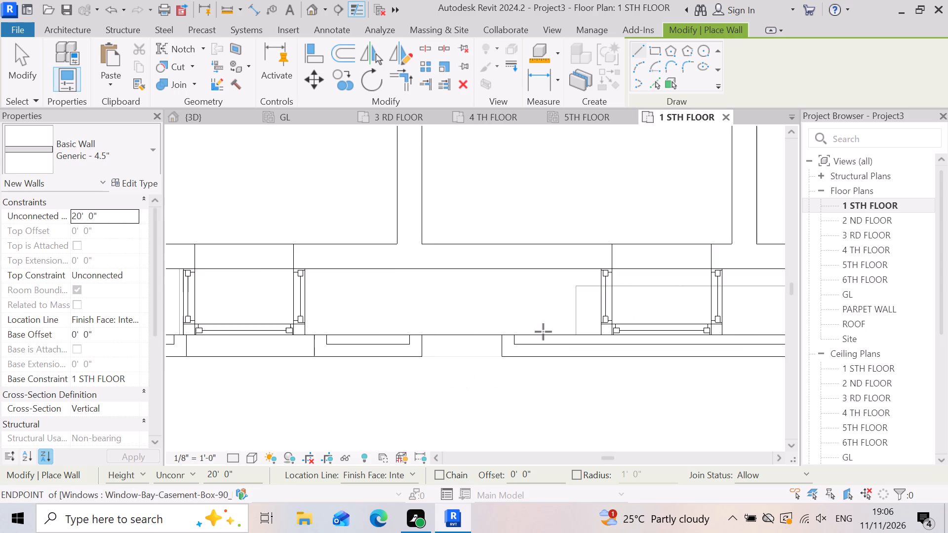
scroll(395, 368, down, 4)
scroll(613, 398, up, 3)
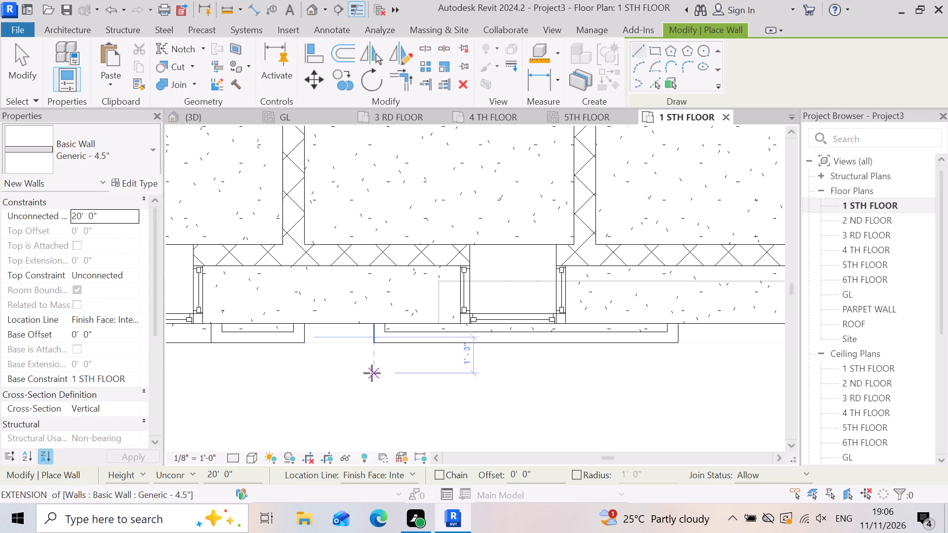
scroll(529, 406, down, 7)
scroll(463, 398, down, 3)
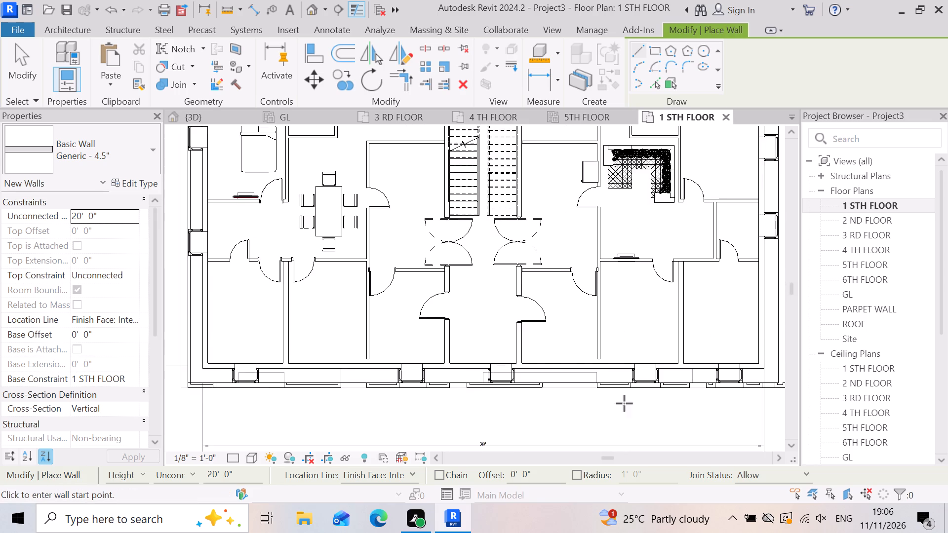
scroll(640, 405, up, 9)
scroll(462, 392, down, 5)
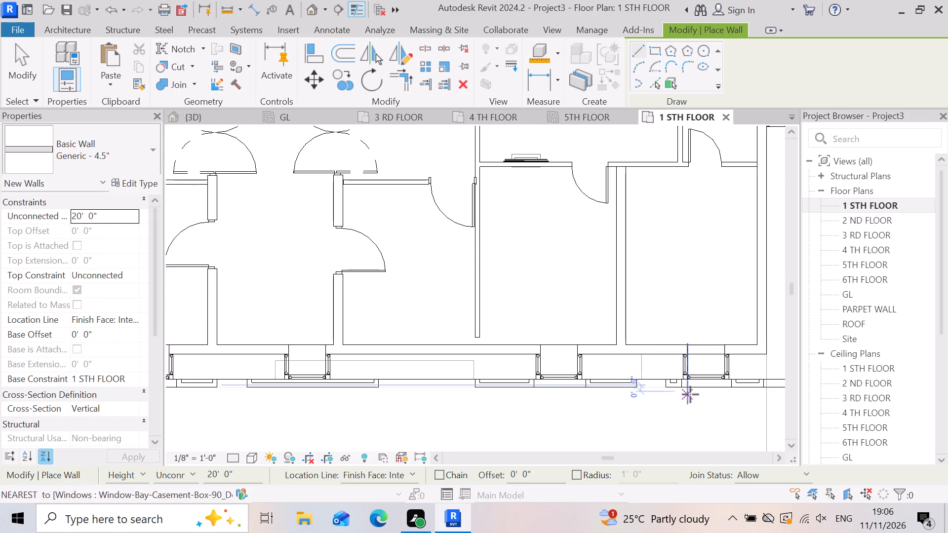
scroll(690, 394, up, 5)
scroll(452, 378, down, 3)
scroll(736, 409, up, 2)
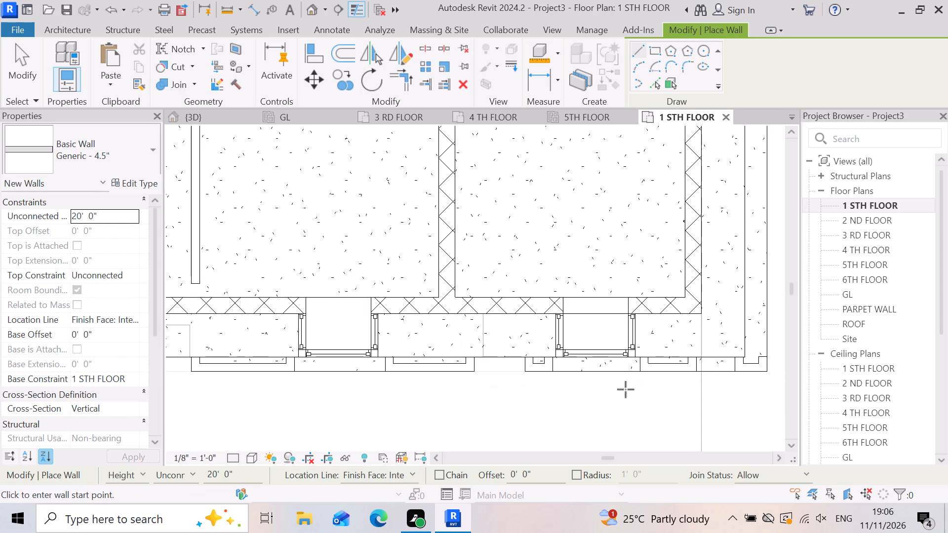
scroll(750, 395, up, 6)
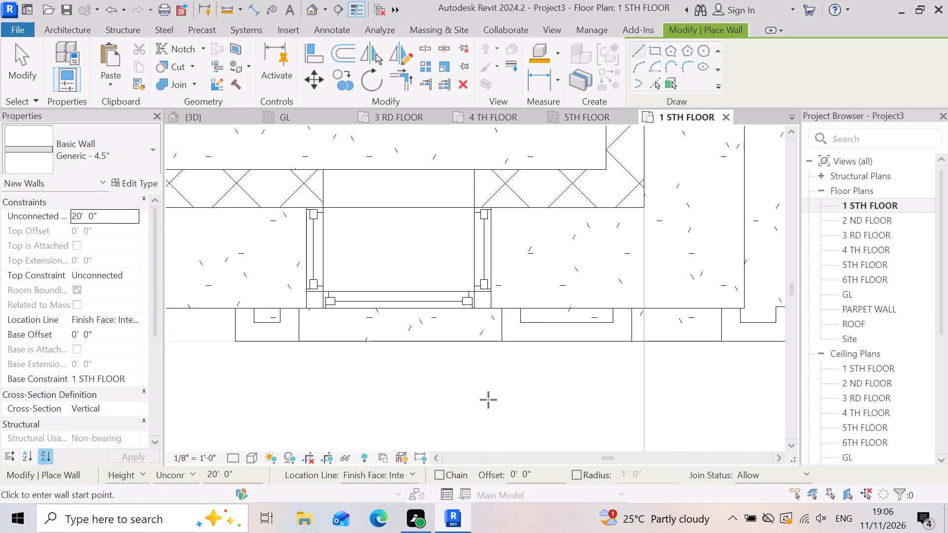
scroll(696, 416, down, 2)
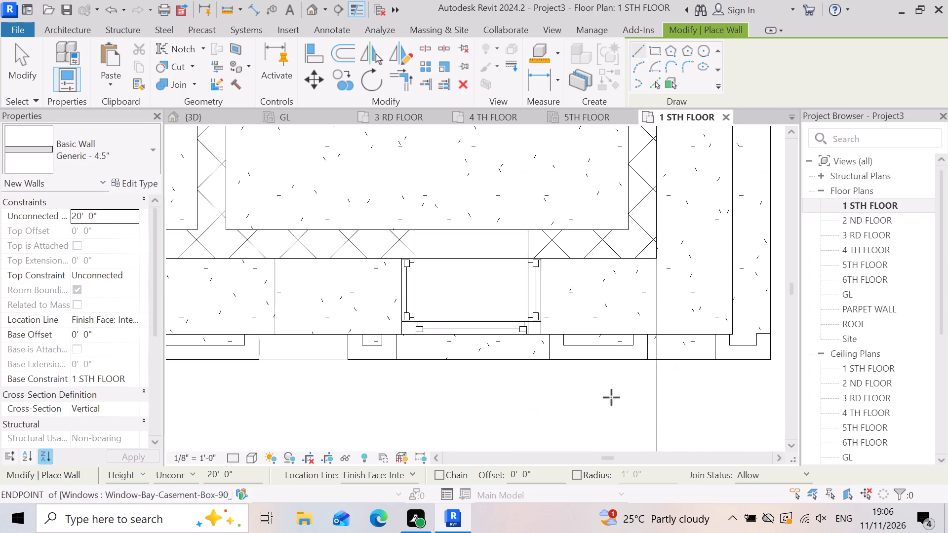
scroll(628, 394, down, 6)
scroll(402, 402, up, 2)
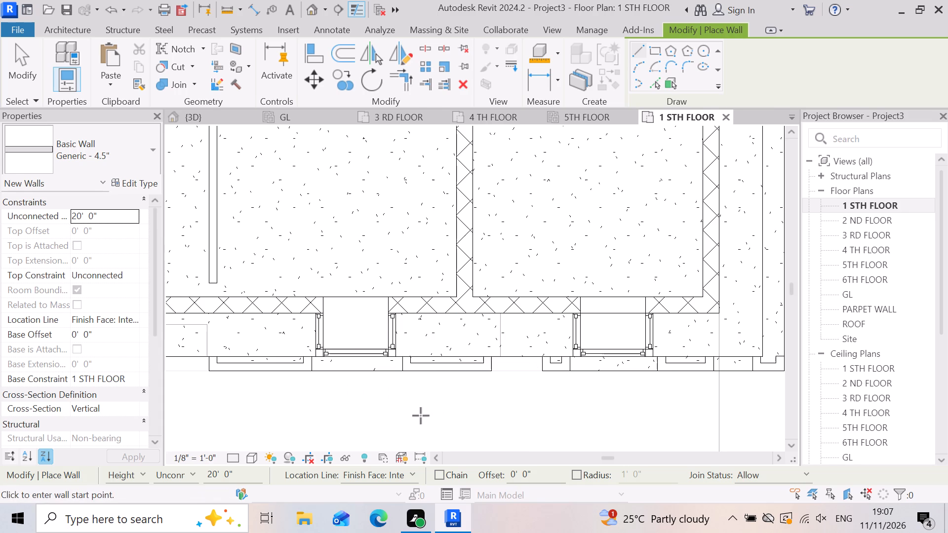
key(Escape)
scroll(296, 368, up, 4)
scroll(397, 390, down, 4)
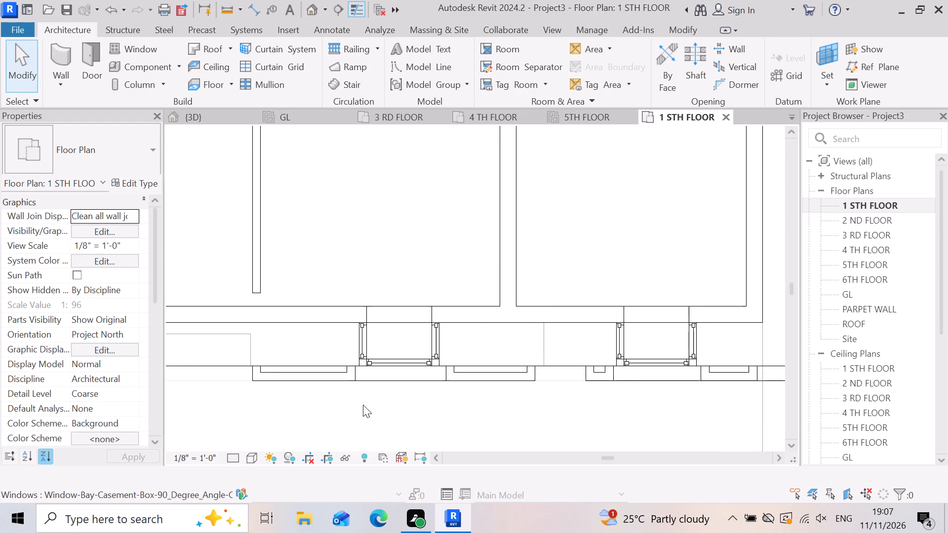
Delete the 4.5" wall running along the slab's front edge past the middle front window.
scroll(395, 425, down, 4)
scroll(241, 433, up, 1)
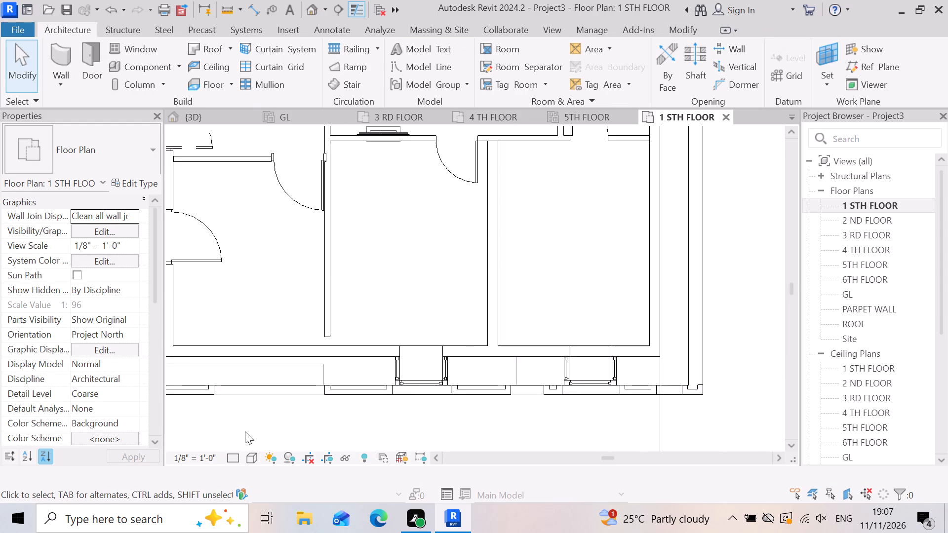
scroll(462, 418, down, 3)
scroll(199, 409, up, 11)
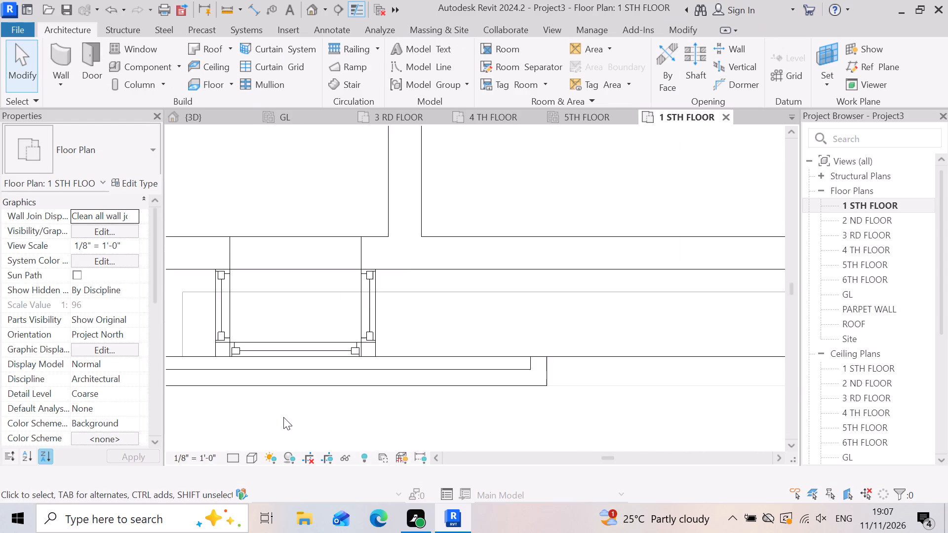
click(420, 382)
scroll(523, 458, down, 3)
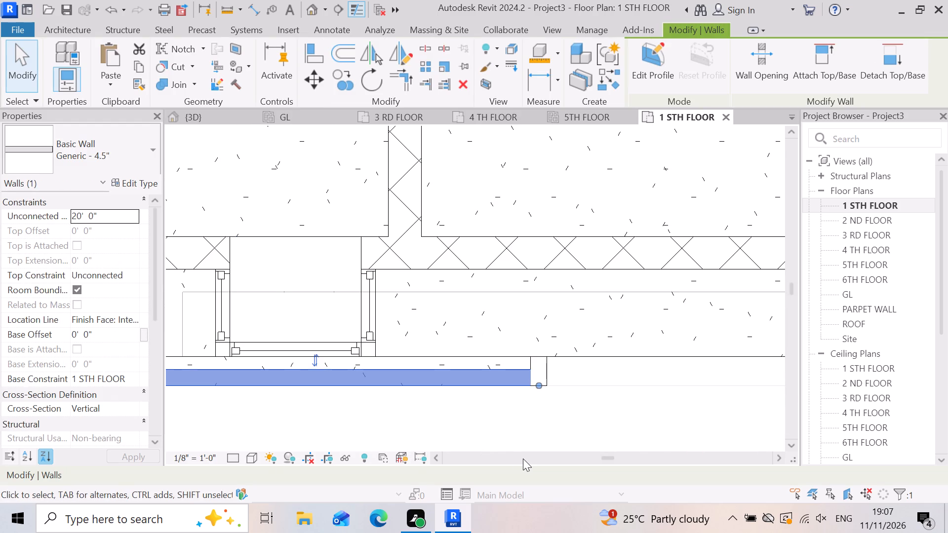
key(Delete)
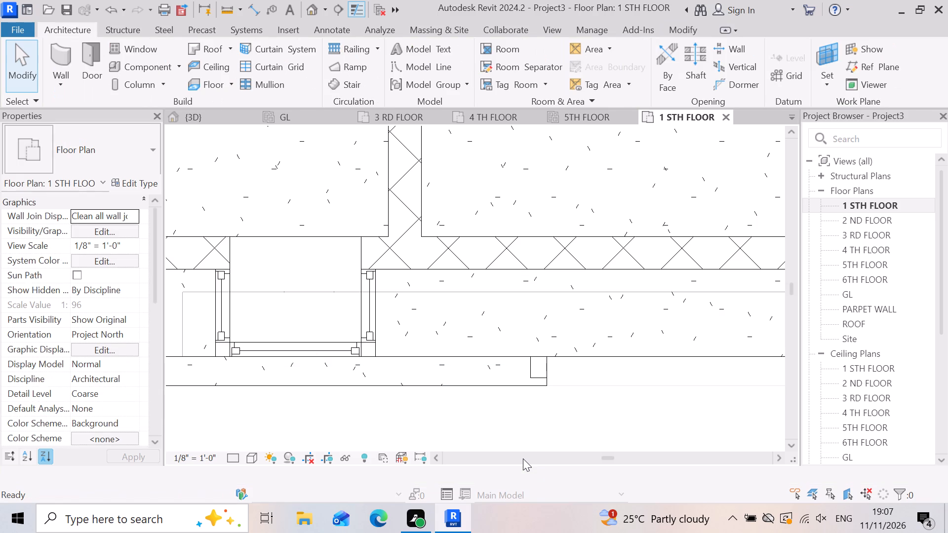
Draw a 4.5" pier wall about 2'-1" long on the slab's front edge, from the slab corner west of the middle front window.
scroll(571, 364, down, 3)
scroll(553, 378, up, 3)
scroll(601, 373, down, 2)
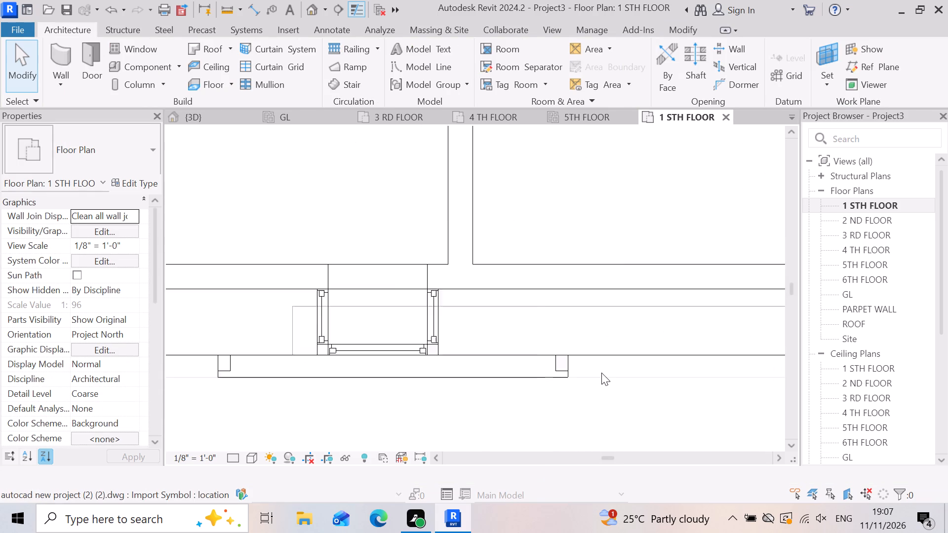
scroll(601, 373, down, 2)
scroll(315, 413, up, 5)
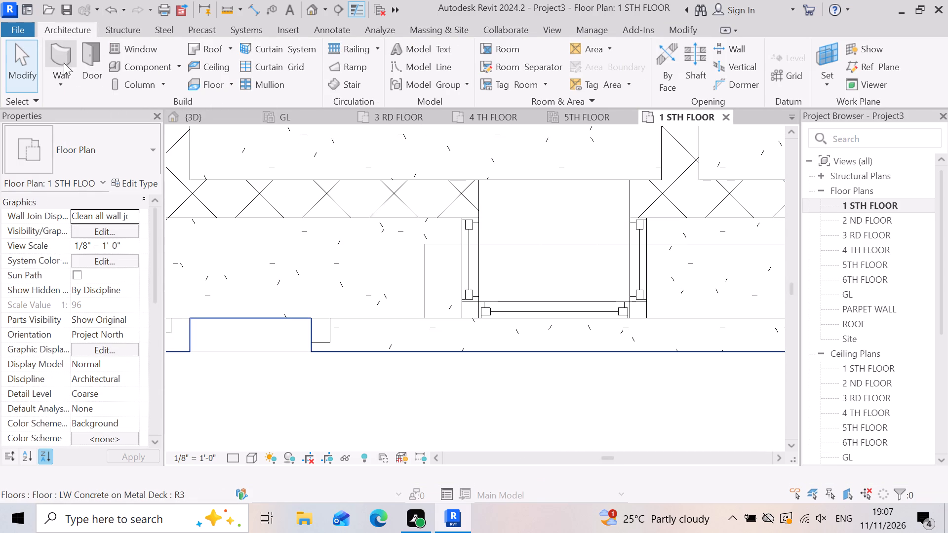
click(59, 56)
scroll(339, 350, up, 3)
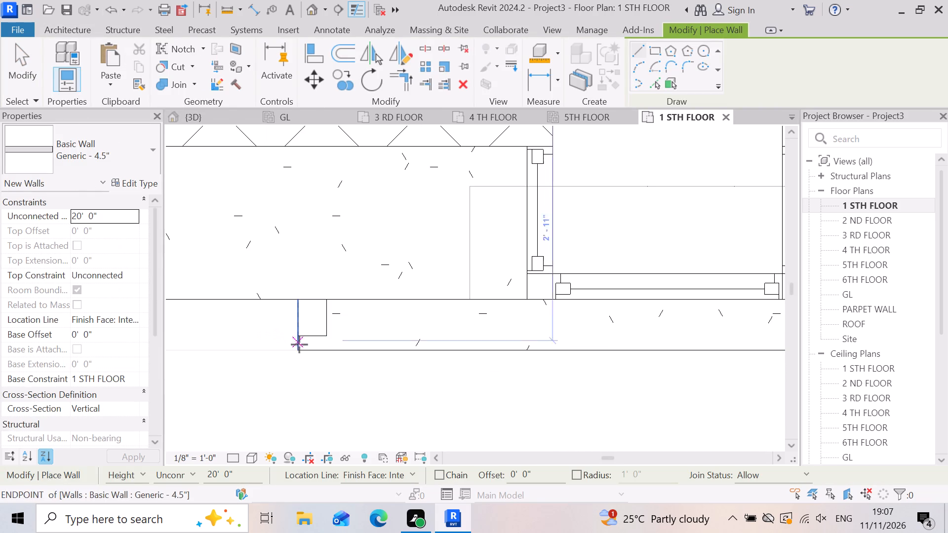
click(298, 345)
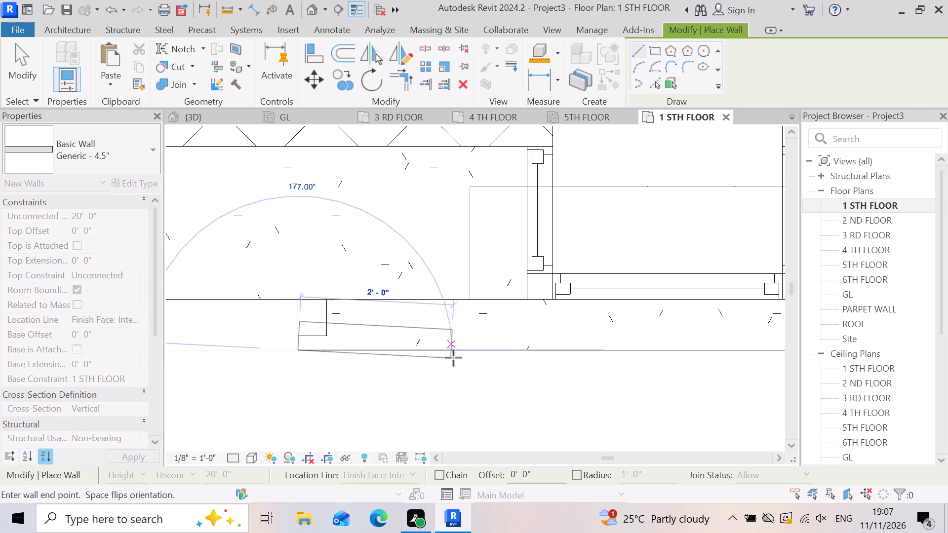
key(space)
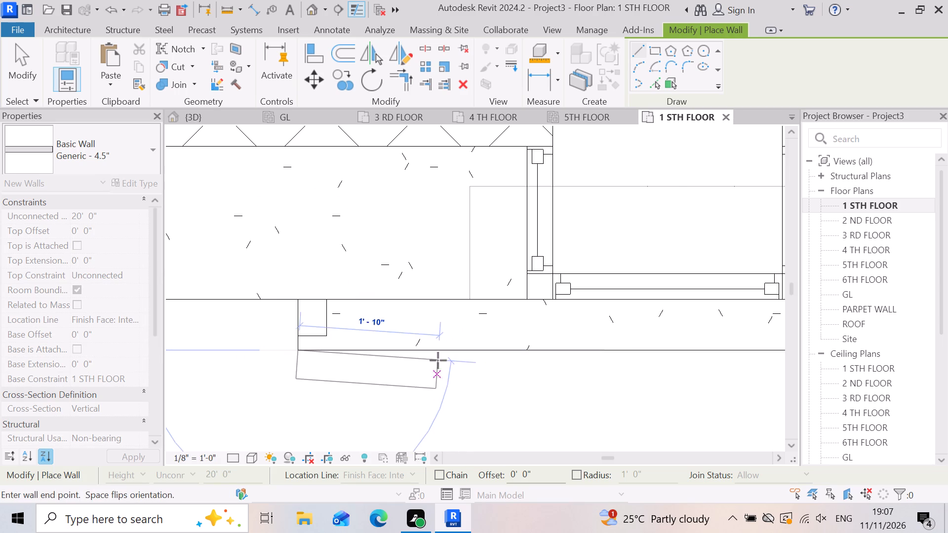
key(Escape)
click(297, 350)
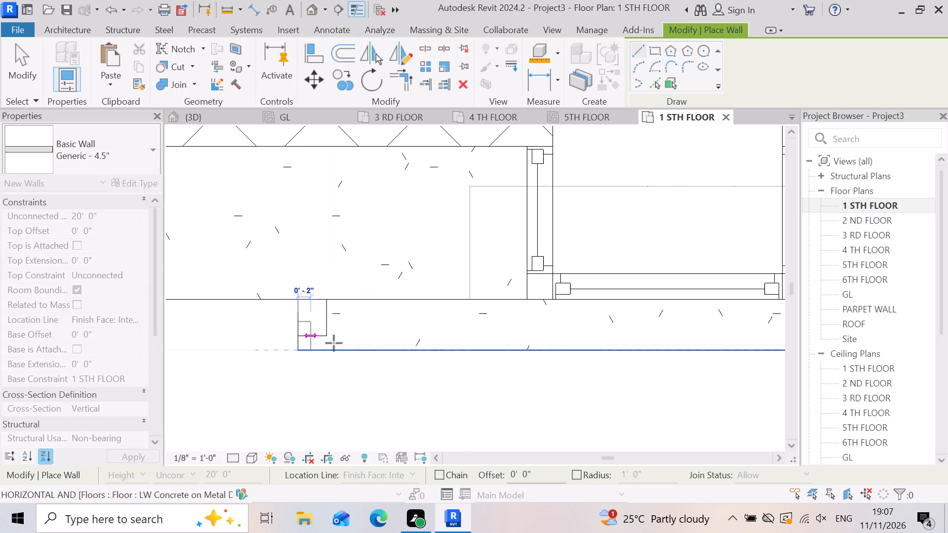
click(461, 351)
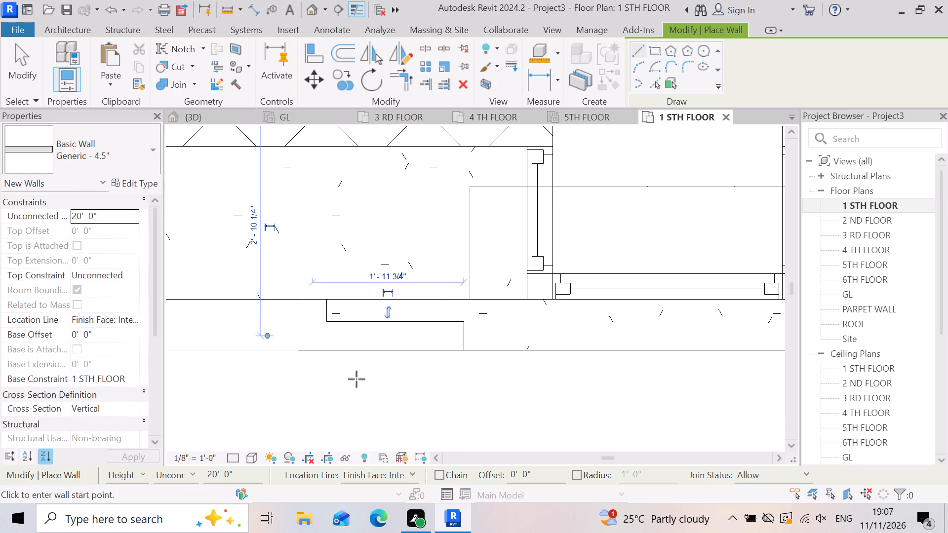
key(Escape)
Draw a 4.5" return at the window-side end of that pier, from the slab's inner line to its front edge.
click(450, 298)
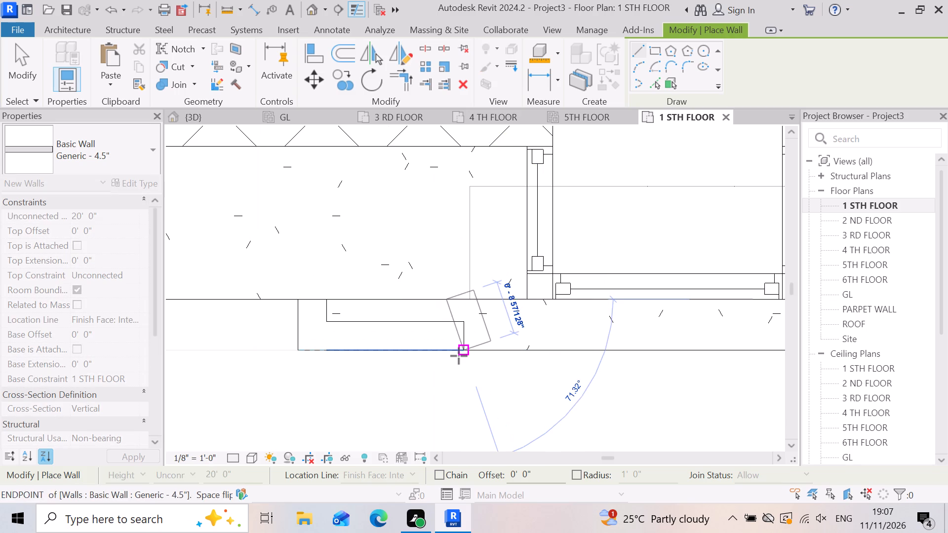
click(447, 353)
key(Escape)
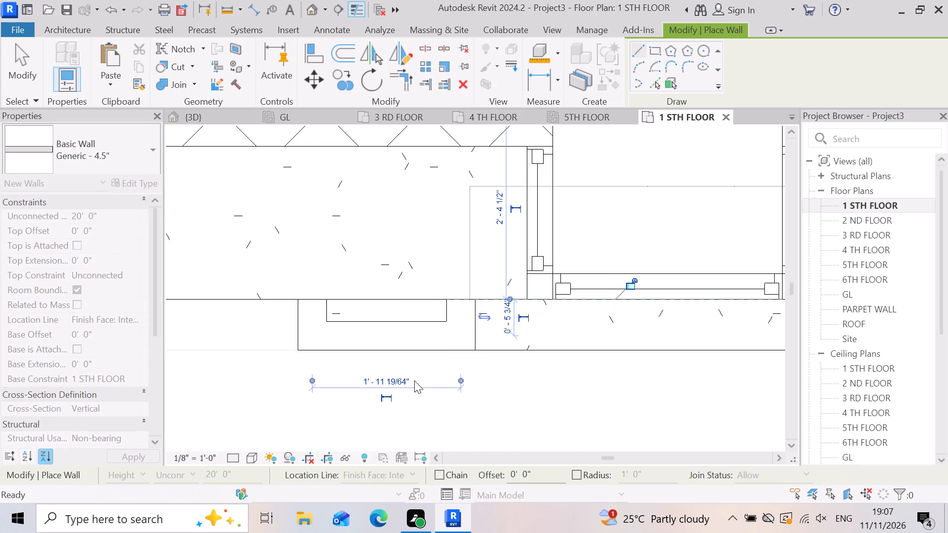
Draw a 0'-8" long 4.5" return just east of the middle front window, from the slab's inner line to its front edge.
scroll(352, 368, down, 9)
scroll(517, 371, up, 4)
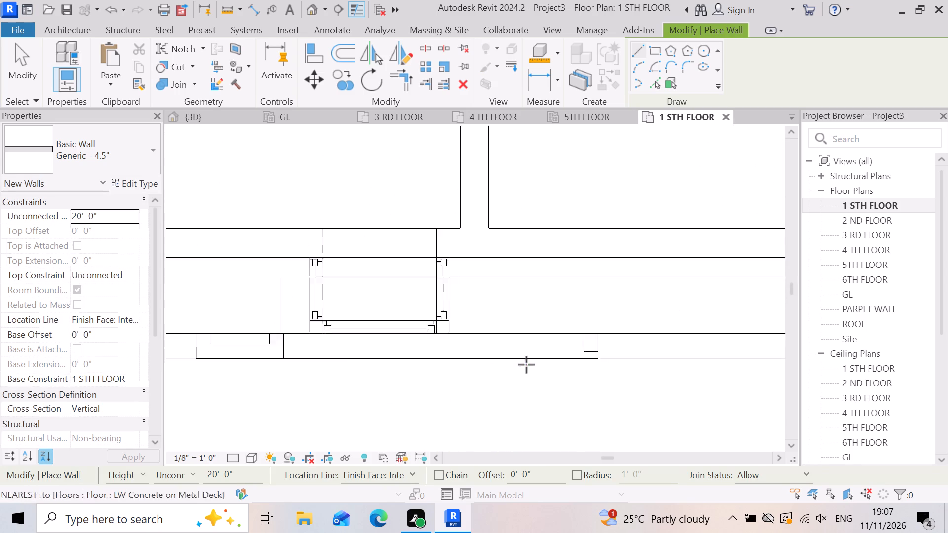
scroll(526, 365, up, 3)
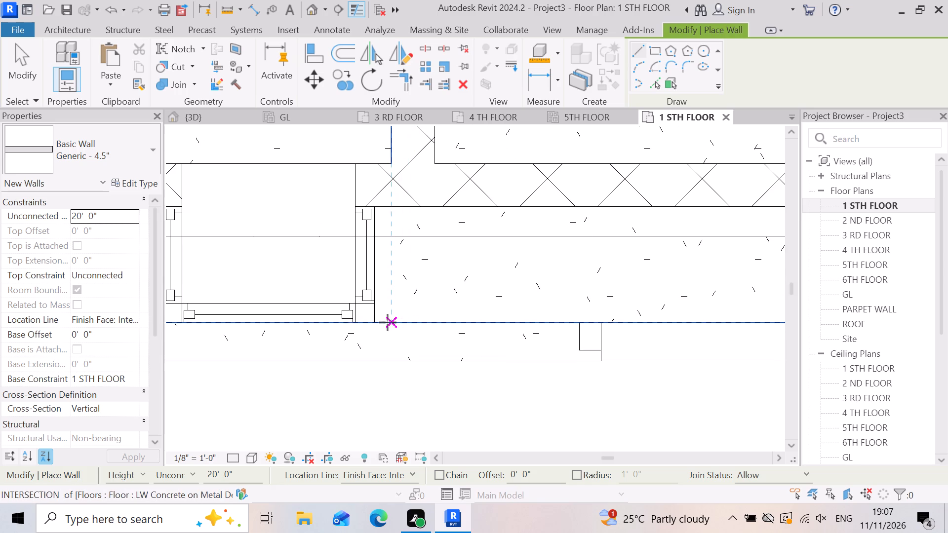
click(384, 323)
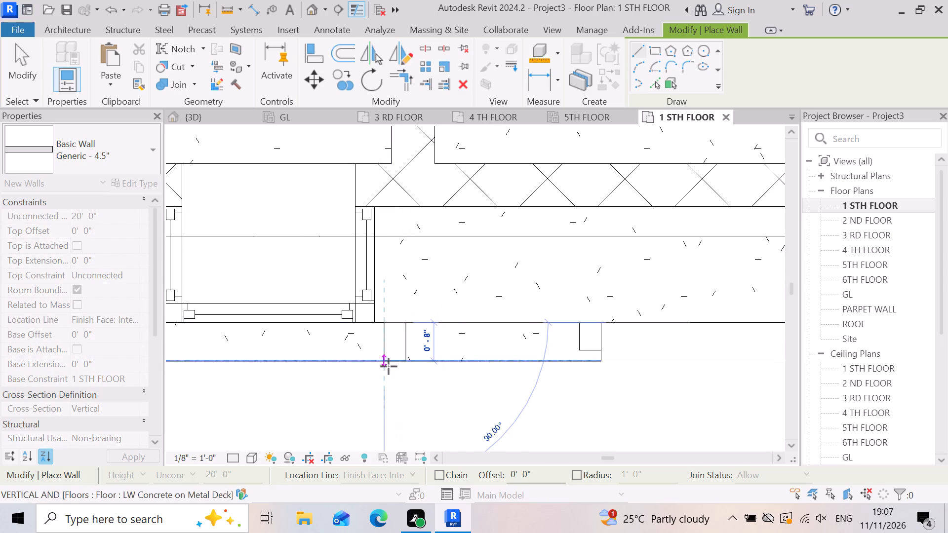
click(390, 364)
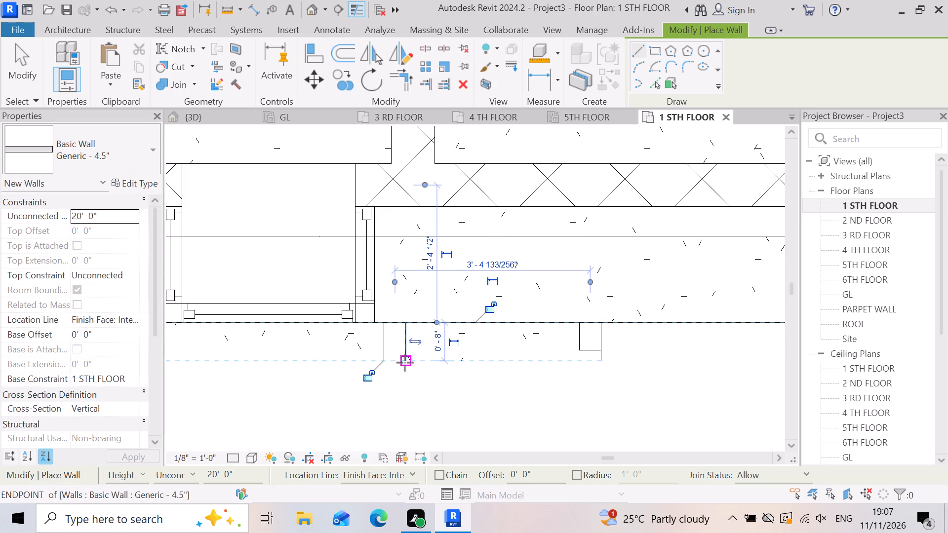
Draw a 4.5" pier wall about 3'-4 1/2" long from the new return to the slab's front corner east of the middle window.
click(405, 363)
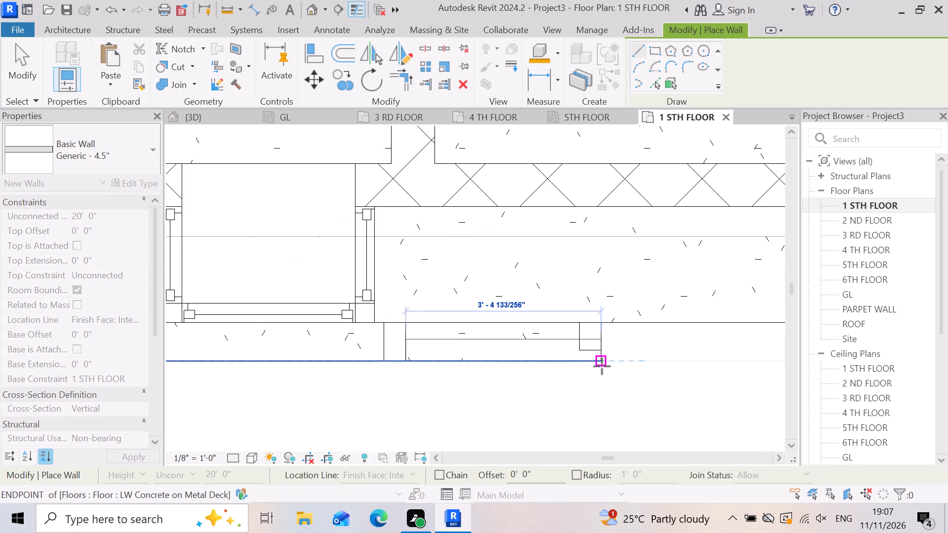
click(602, 366)
key(Escape)
Examine the pier walls and window-side returns along the first-floor front edge, especially around the westernmost windows.
scroll(580, 421, down, 4)
scroll(545, 373, down, 4)
scroll(418, 379, down, 4)
scroll(613, 329, down, 4)
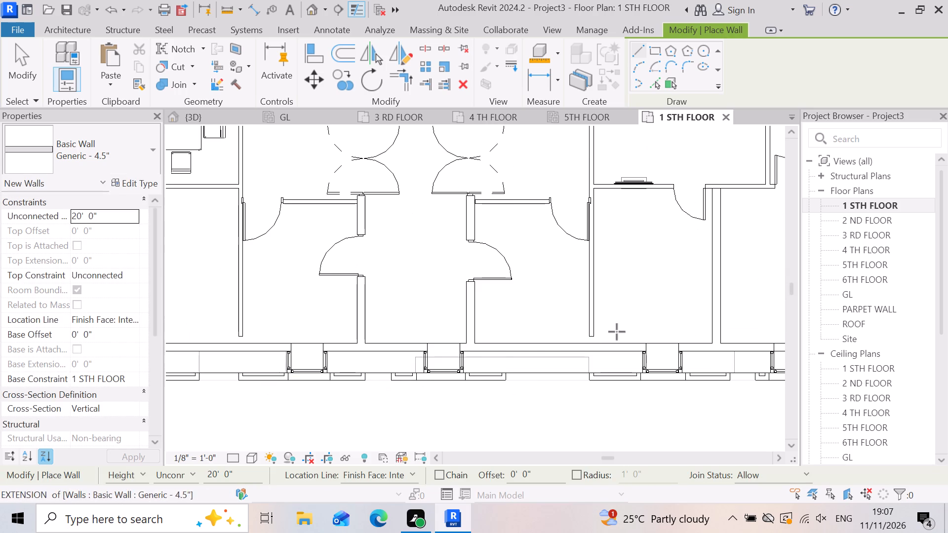
scroll(330, 402, up, 3)
scroll(365, 331, up, 4)
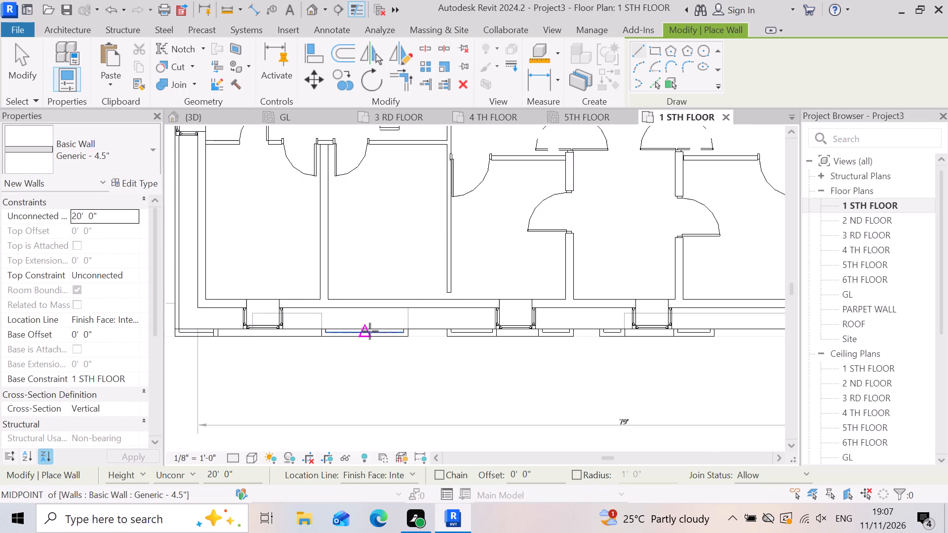
scroll(370, 331, up, 1)
scroll(507, 409, down, 4)
scroll(313, 415, up, 3)
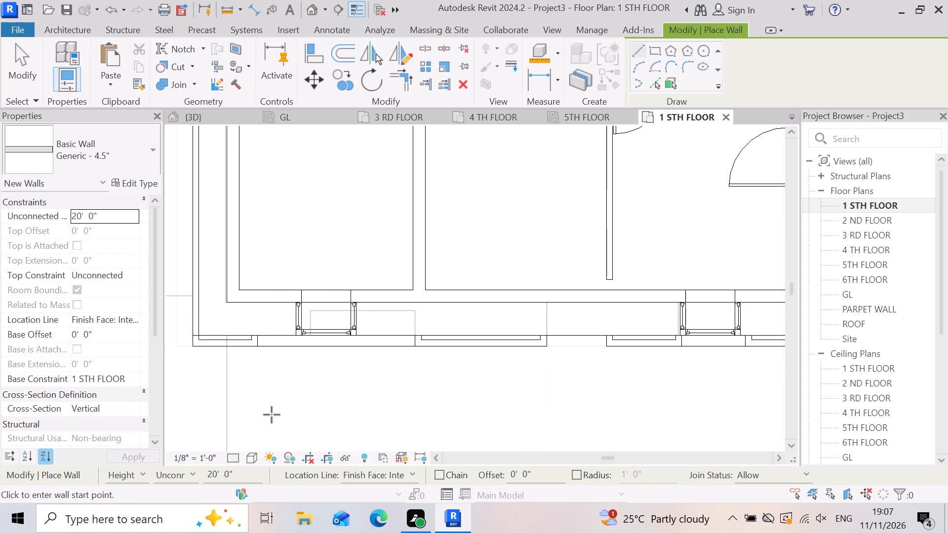
scroll(382, 403, down, 3)
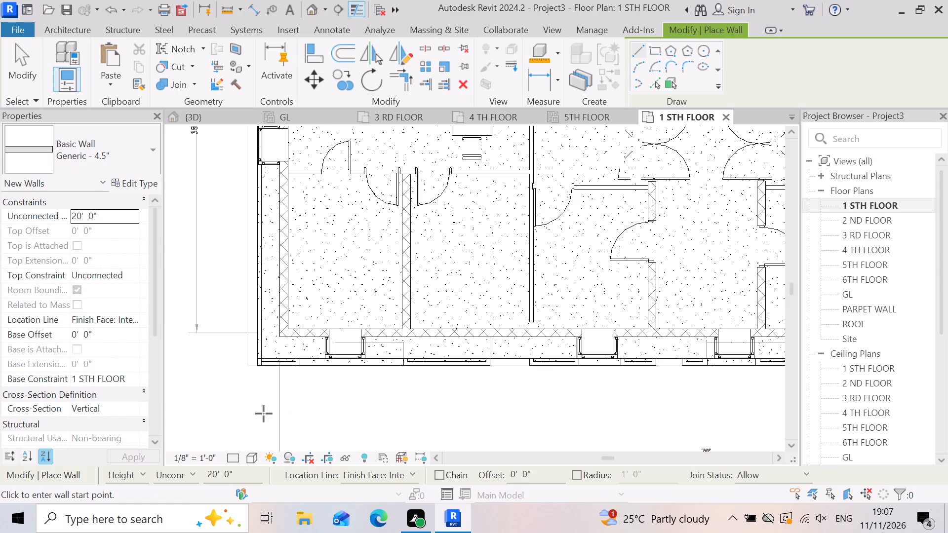
scroll(264, 414, up, 2)
scroll(528, 369, up, 4)
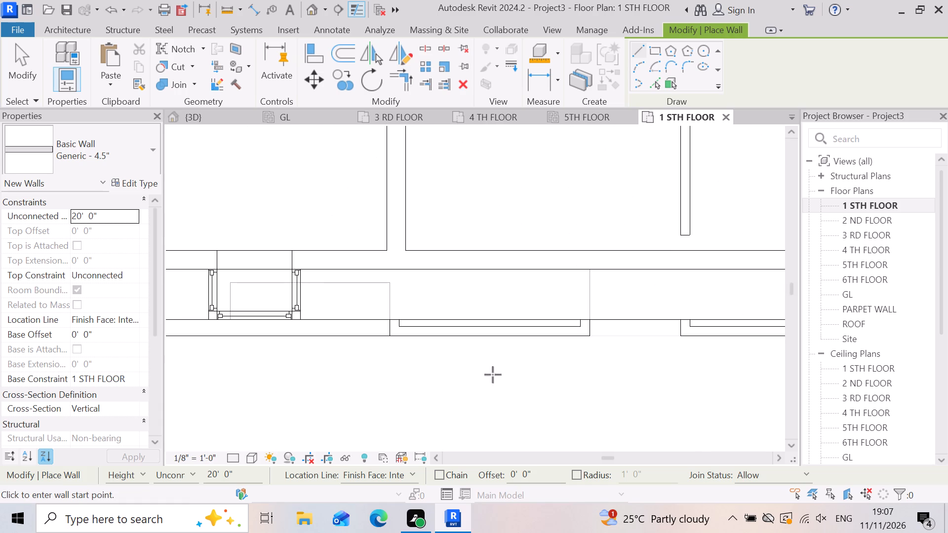
scroll(517, 410, down, 3)
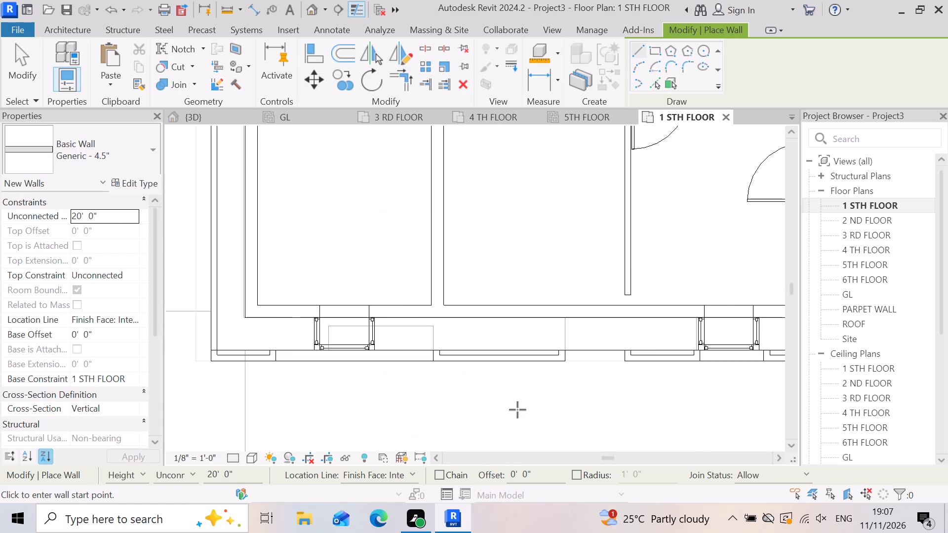
Examine the slab edge, pier walls and window-side returns around the westernmost front window in the 1 STH FLOOR plan.
scroll(367, 407, up, 2)
key(Escape)
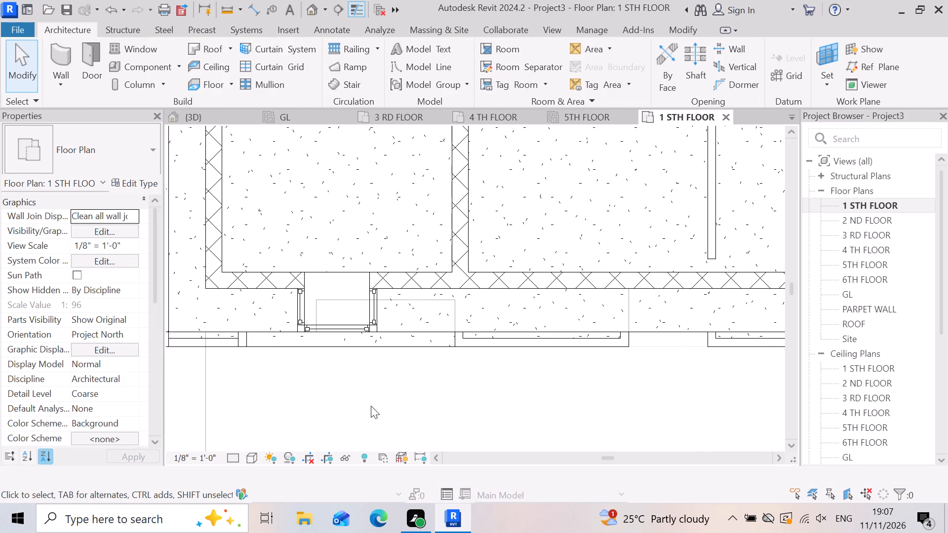
scroll(486, 344, down, 3)
scroll(369, 390, up, 2)
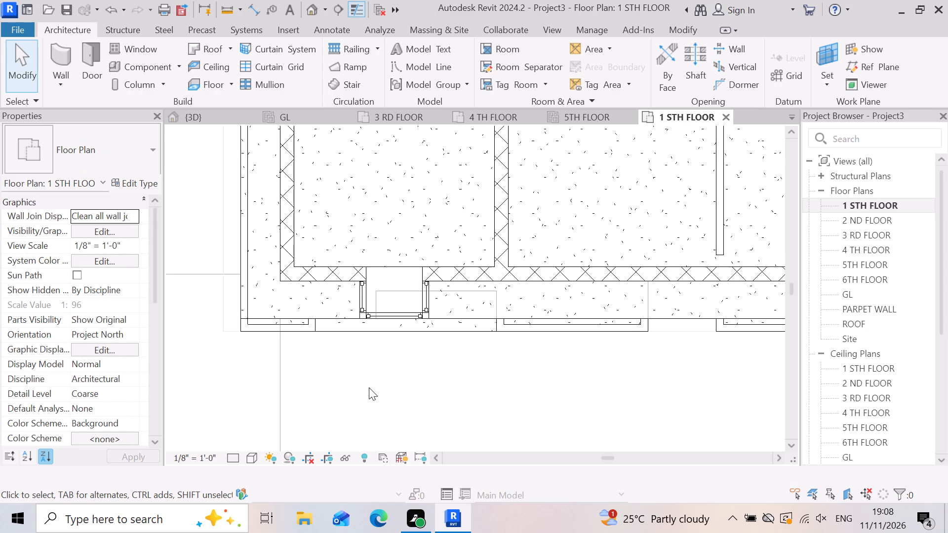
key(Escape)
scroll(507, 339, up, 6)
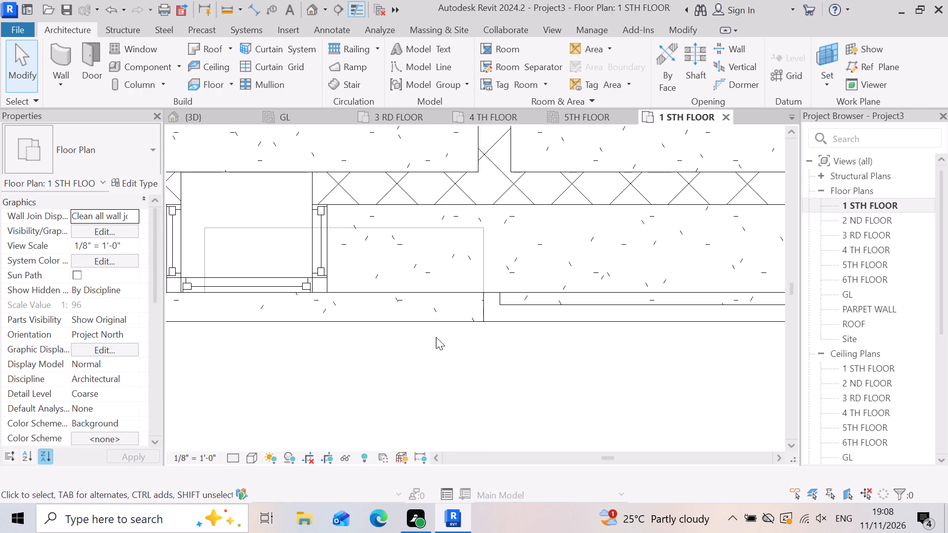
scroll(470, 309, down, 4)
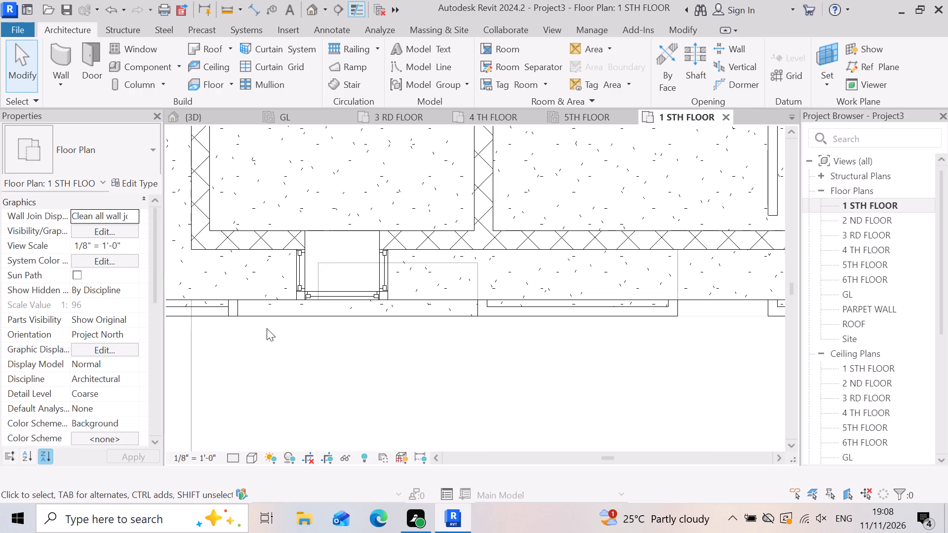
scroll(469, 322, down, 3)
scroll(326, 343, up, 6)
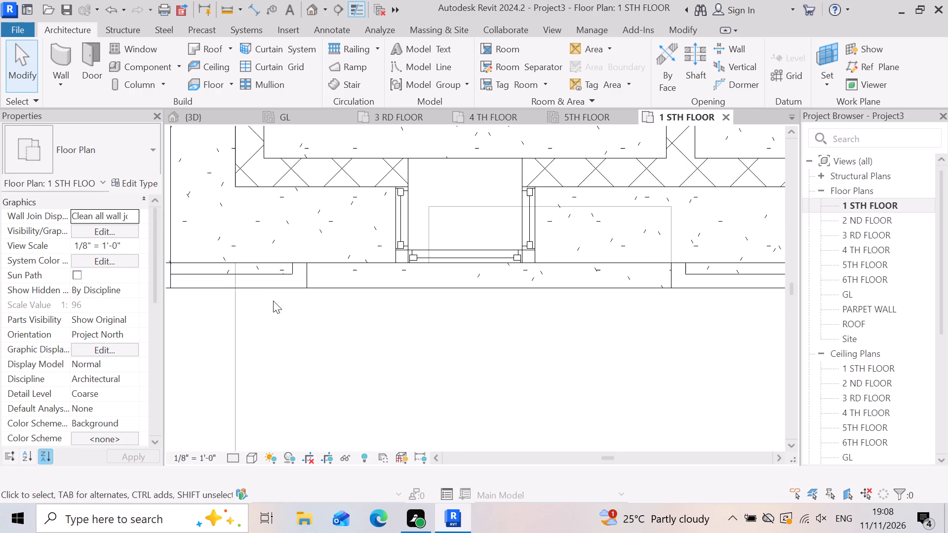
click(347, 283)
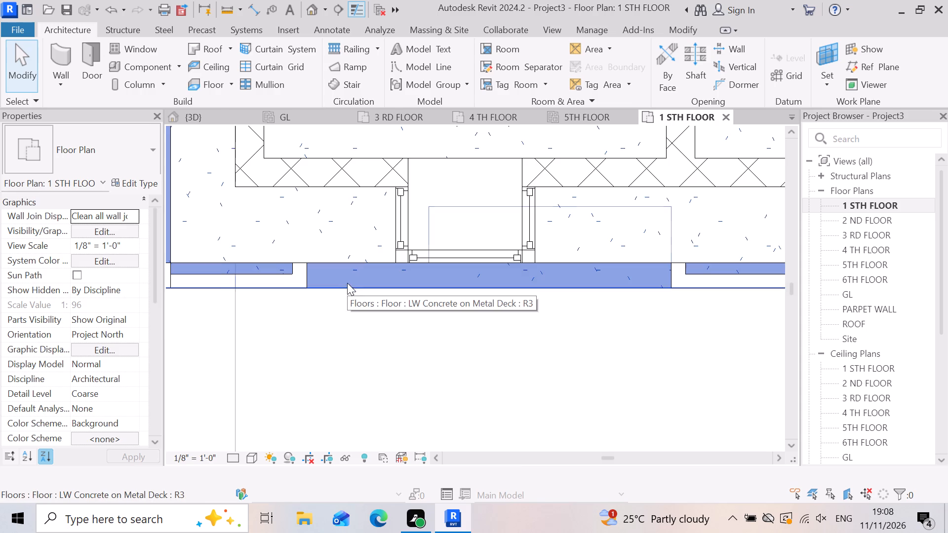
click(400, 334)
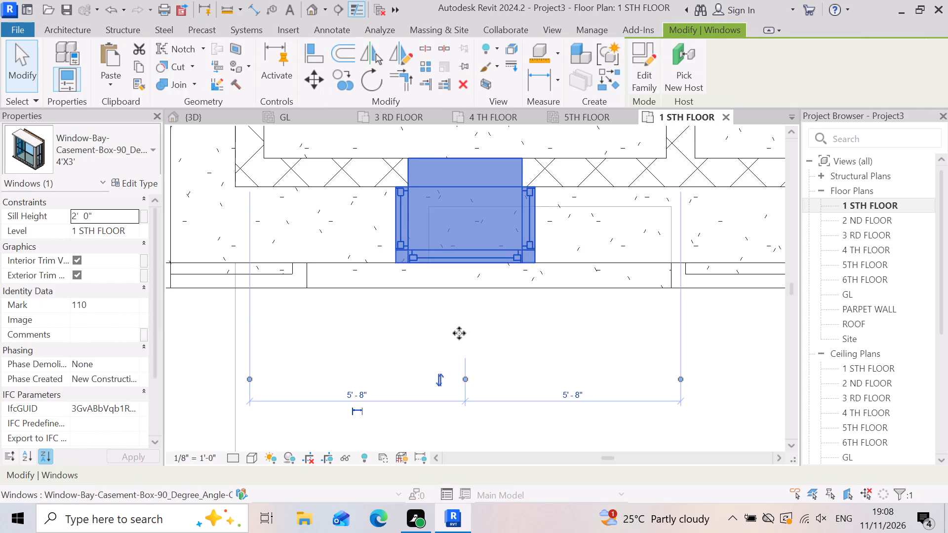
scroll(427, 306, down, 9)
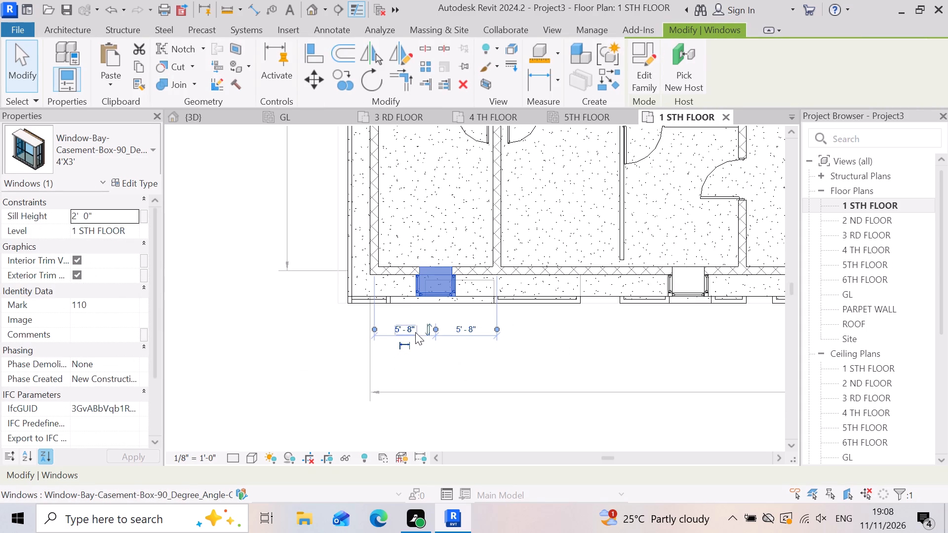
key(Escape)
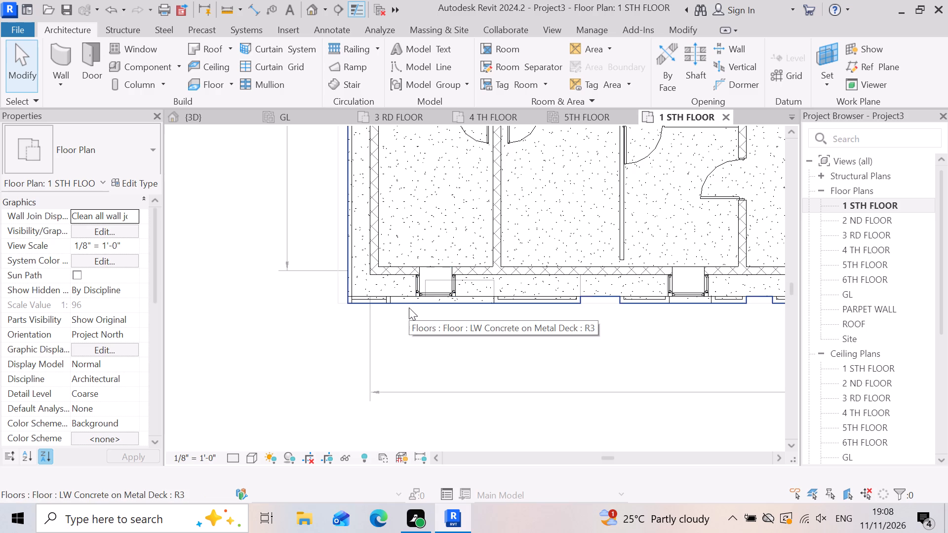
scroll(339, 438, up, 1)
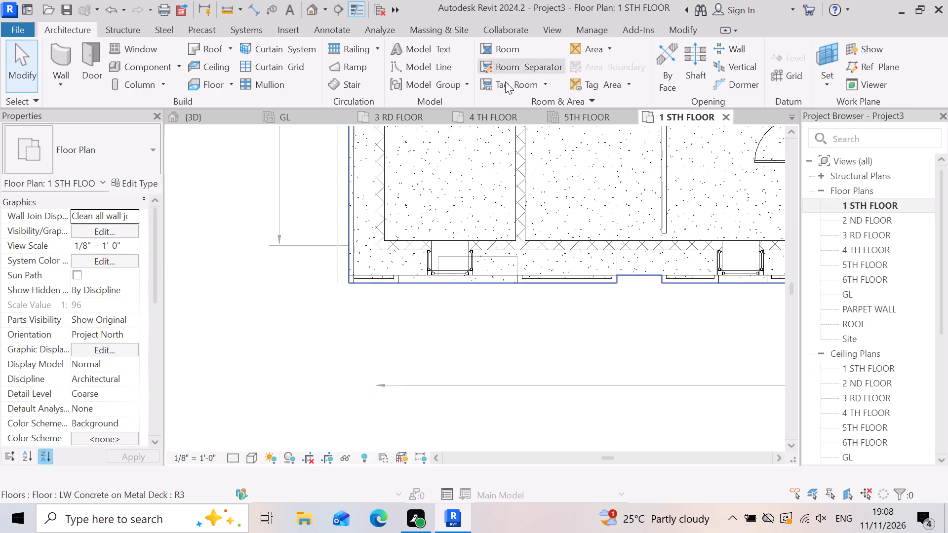
scroll(496, 108, up, 2)
scroll(356, 334, up, 6)
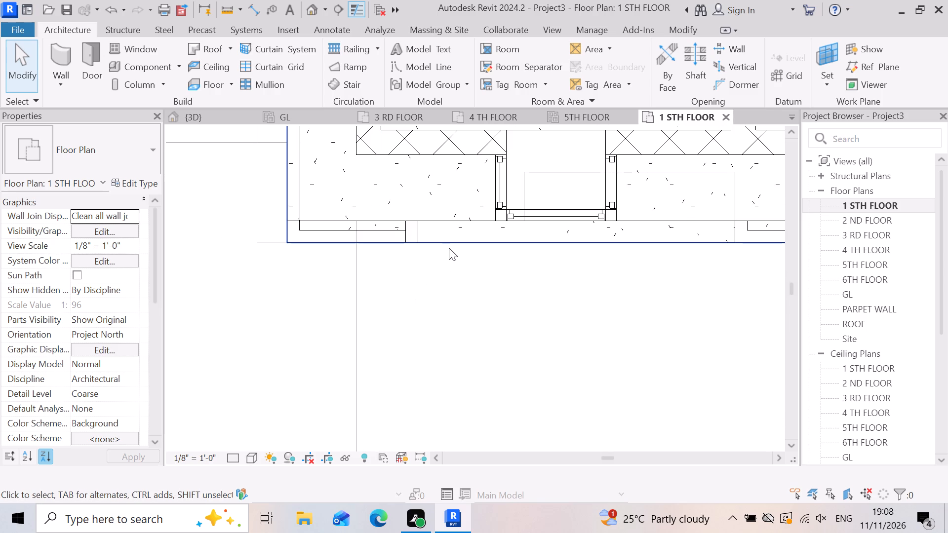
scroll(451, 284, down, 3)
scroll(597, 224, up, 2)
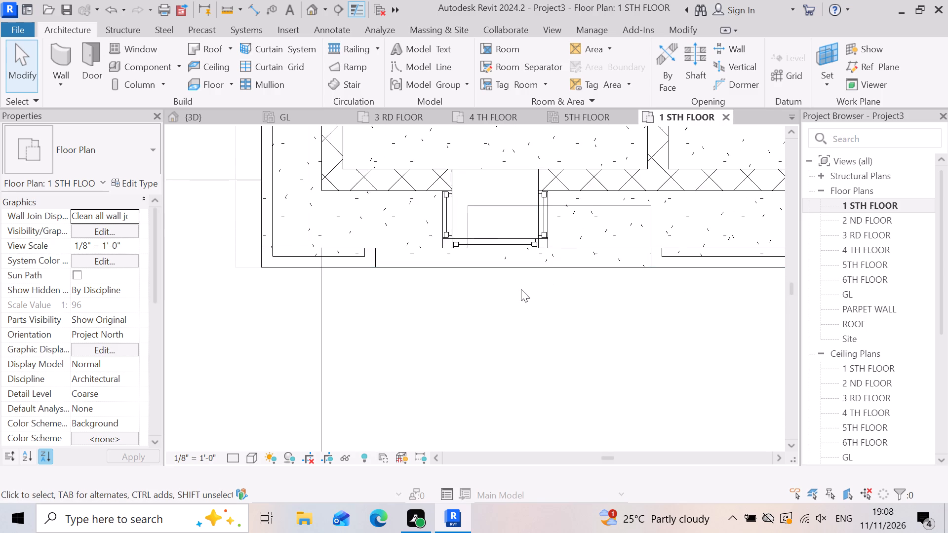
scroll(521, 289, up, 1)
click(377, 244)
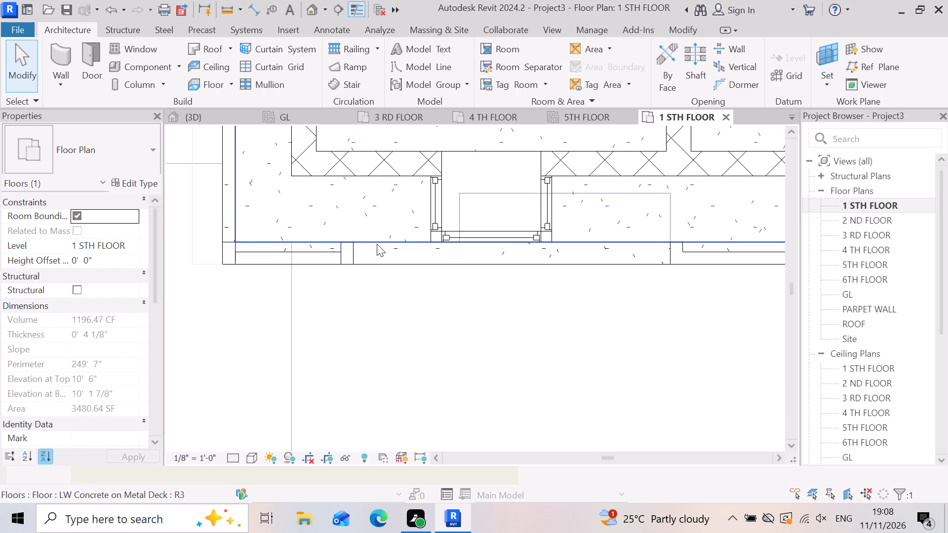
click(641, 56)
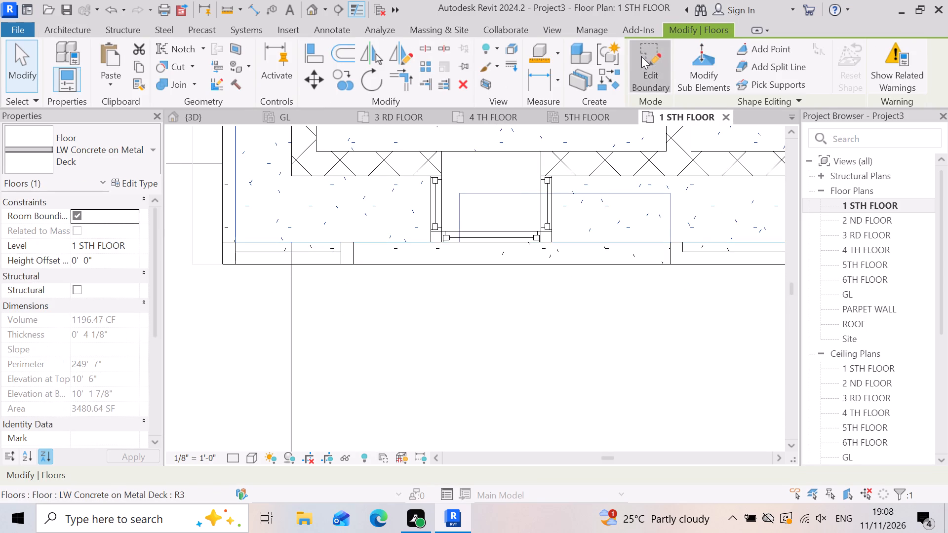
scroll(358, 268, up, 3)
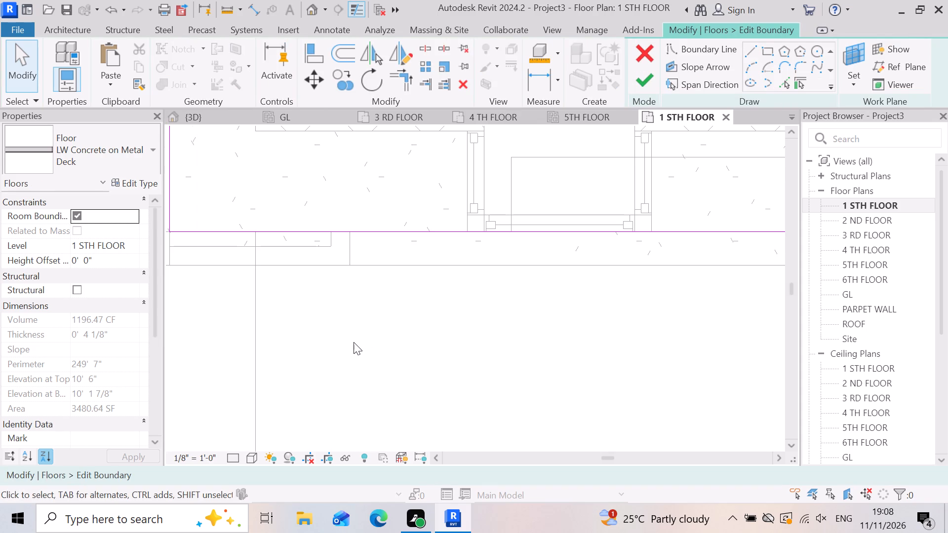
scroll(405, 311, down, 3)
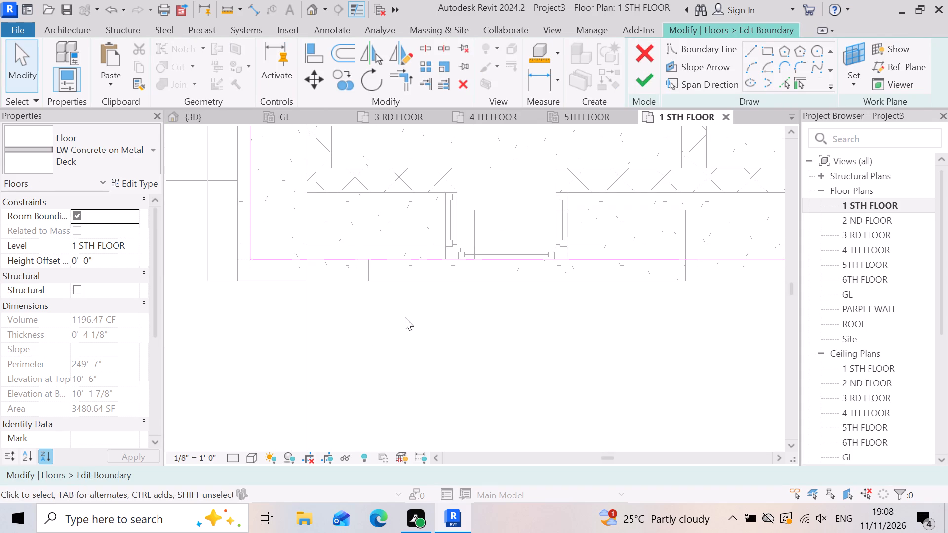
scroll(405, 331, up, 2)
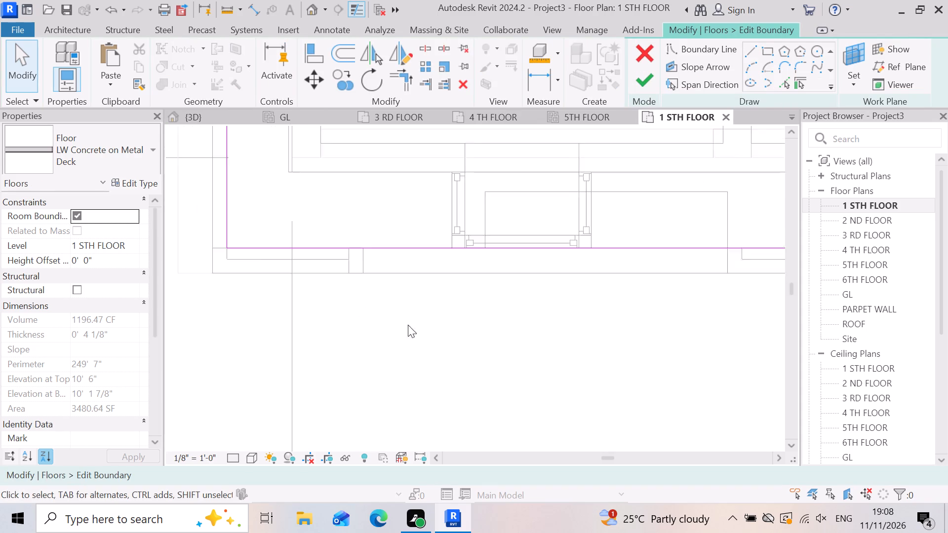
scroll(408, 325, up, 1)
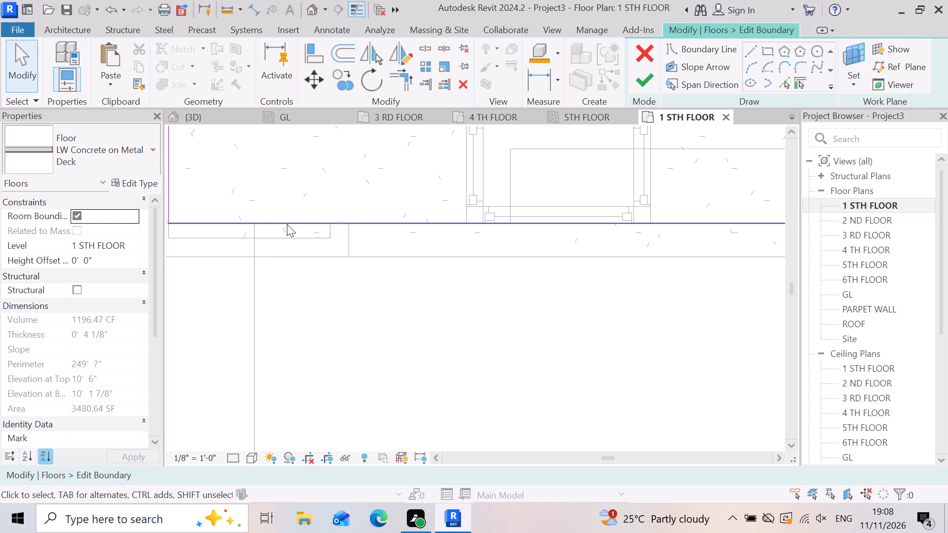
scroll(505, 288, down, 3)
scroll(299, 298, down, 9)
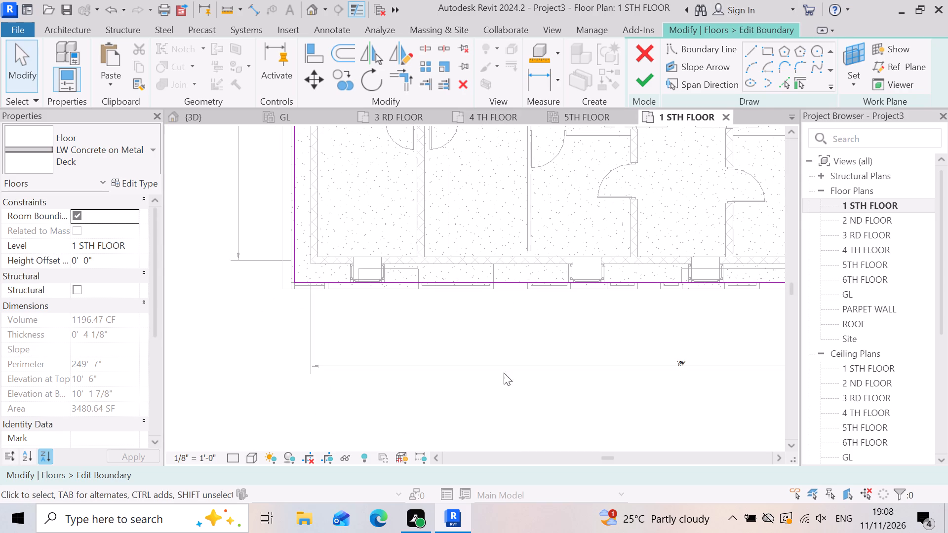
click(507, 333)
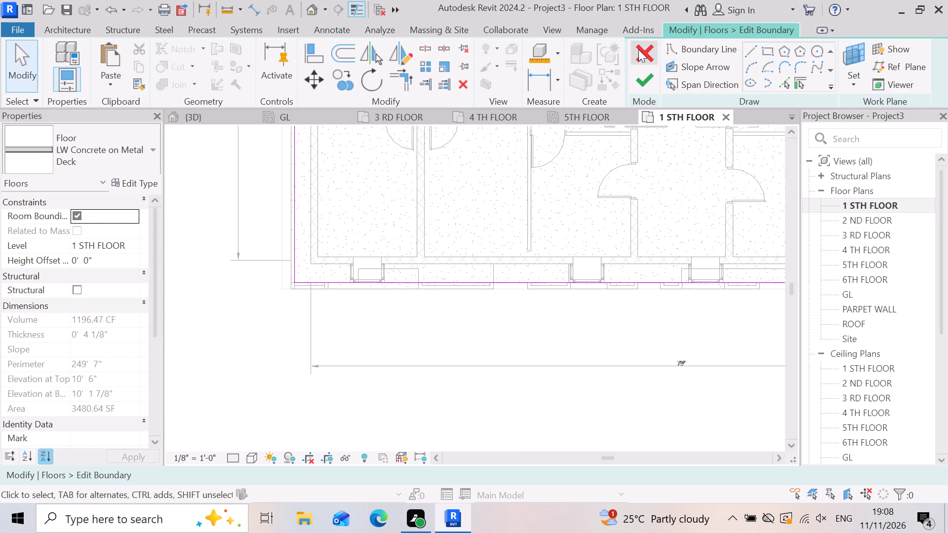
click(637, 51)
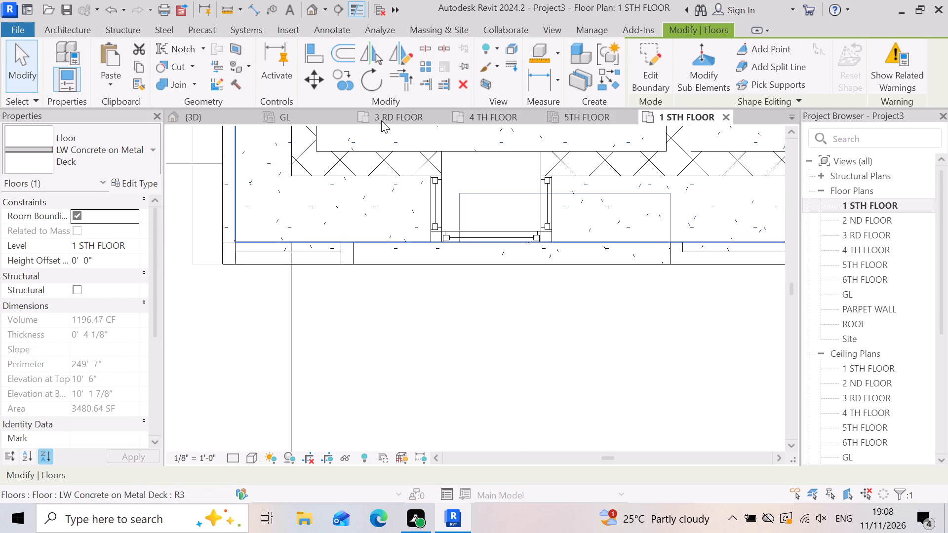
Examine the first-floor front piers and the slab edge beneath them in the 3D view, especially the low piers at the west end.
click(211, 115)
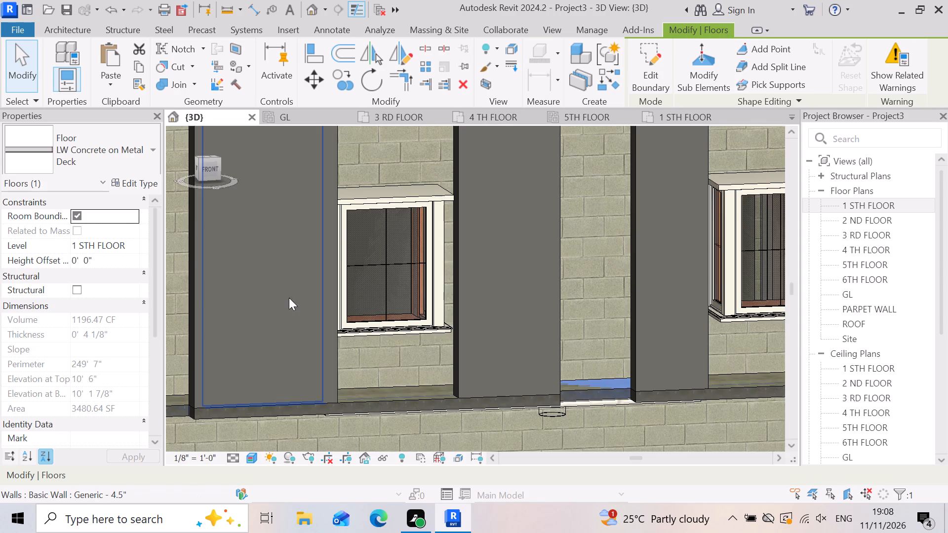
scroll(550, 351, down, 5)
scroll(452, 378, down, 2)
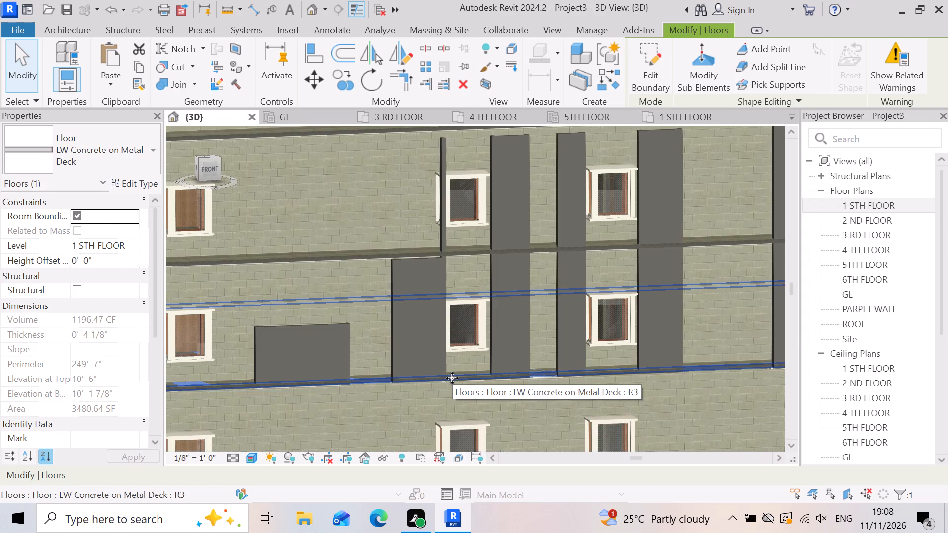
scroll(452, 378, down, 6)
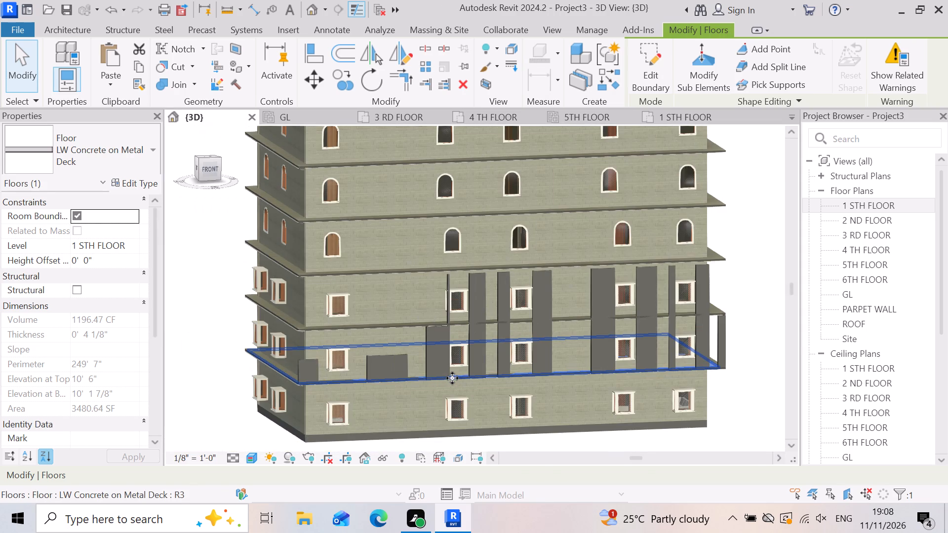
scroll(400, 408, up, 6)
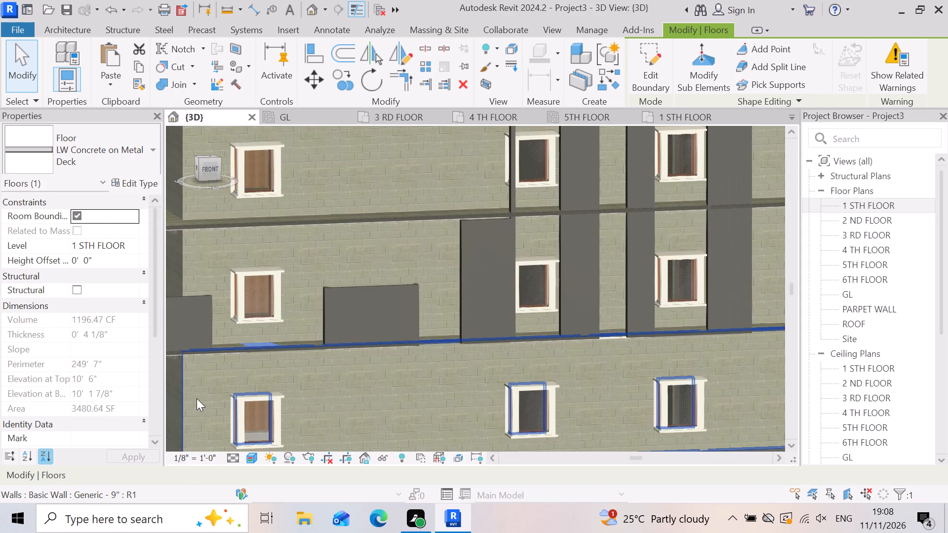
scroll(246, 367, up, 2)
scroll(430, 349, down, 4)
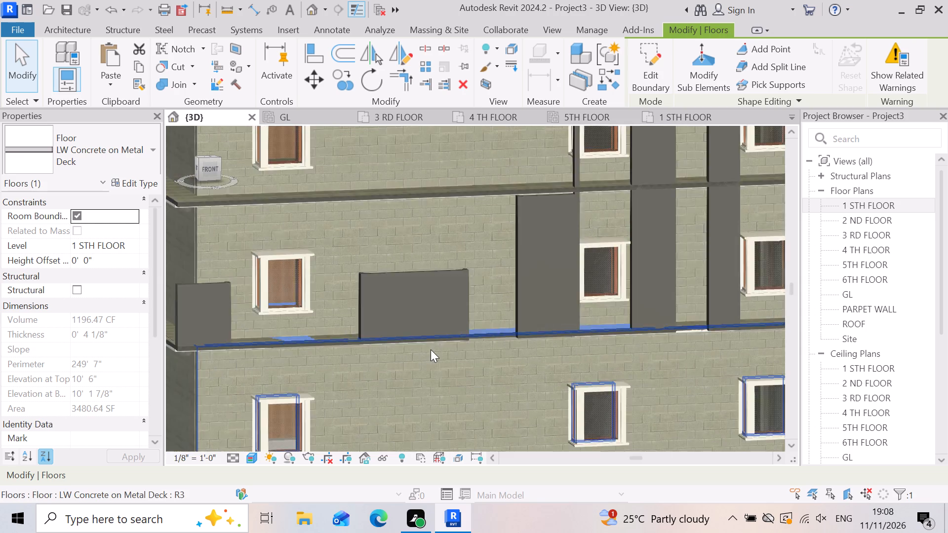
scroll(417, 351, up, 5)
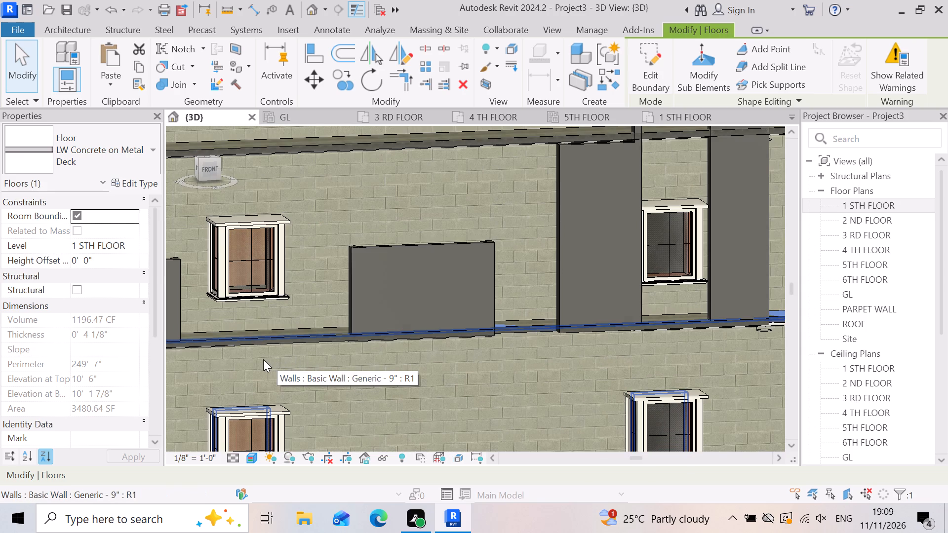
scroll(277, 356, up, 10)
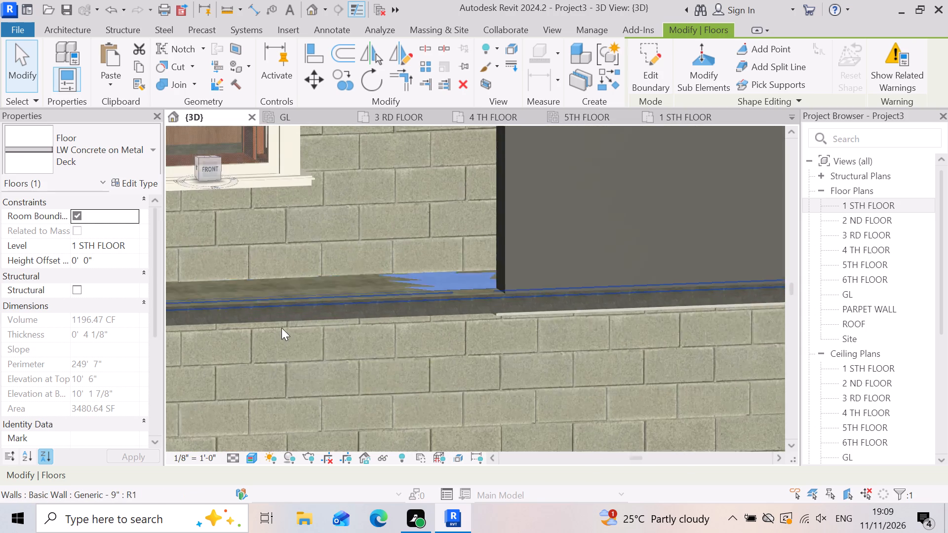
scroll(281, 328, up, 4)
scroll(408, 287, down, 11)
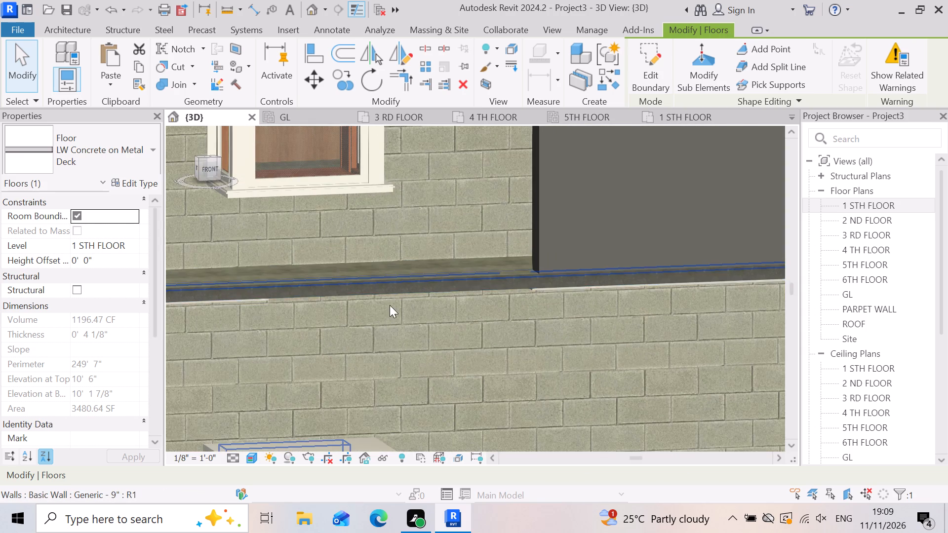
scroll(390, 305, down, 1)
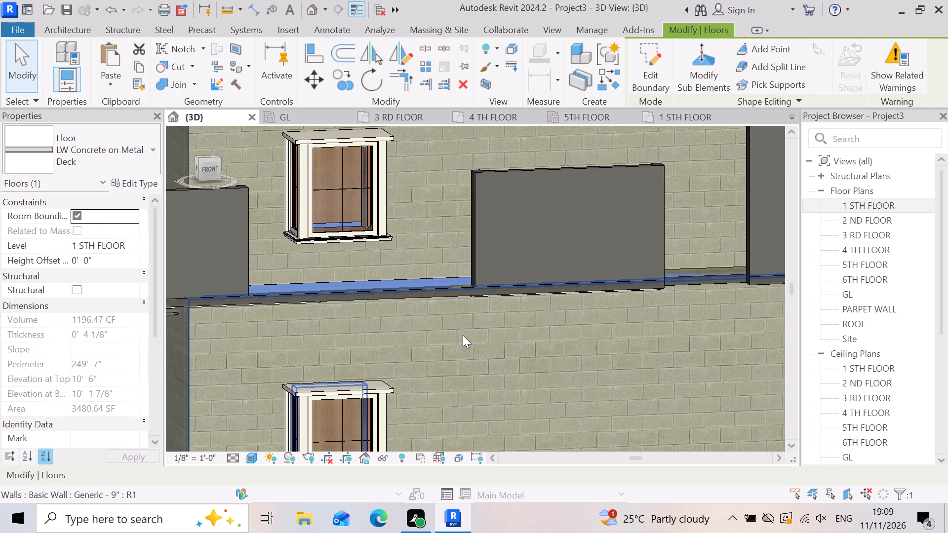
scroll(451, 330, down, 3)
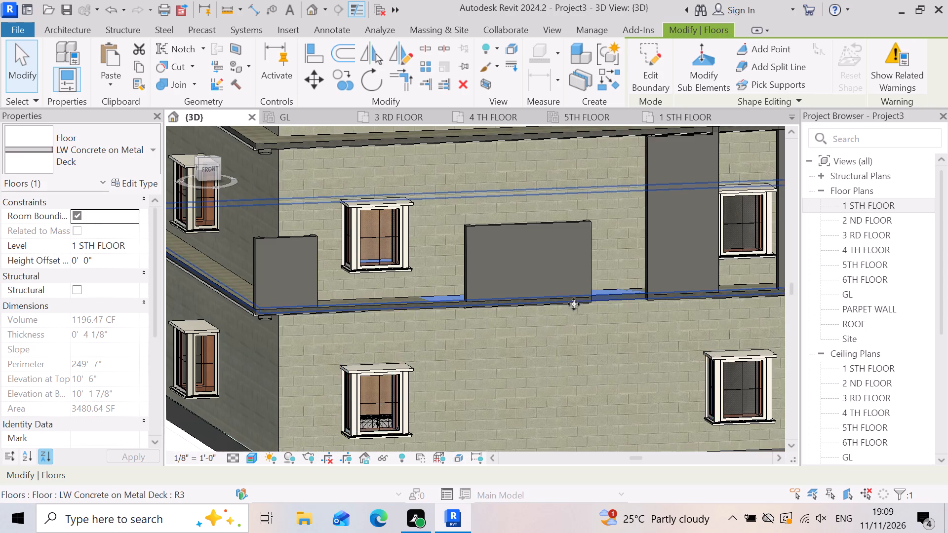
scroll(580, 302, up, 5)
scroll(507, 307, down, 4)
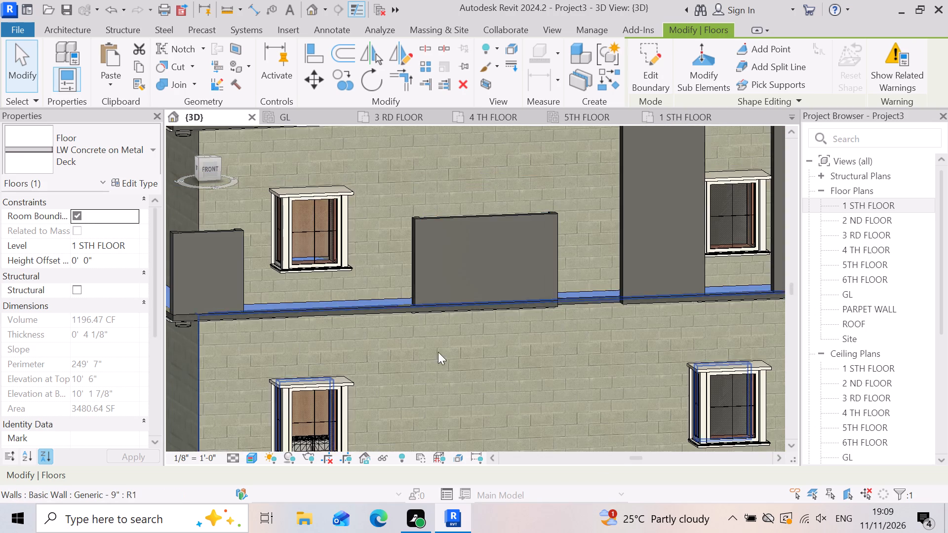
scroll(489, 340, down, 2)
Examine the low 4.5" pier east of the westernmost front window and the slab edge beneath it in the 3D view.
click(468, 292)
scroll(565, 340, up, 5)
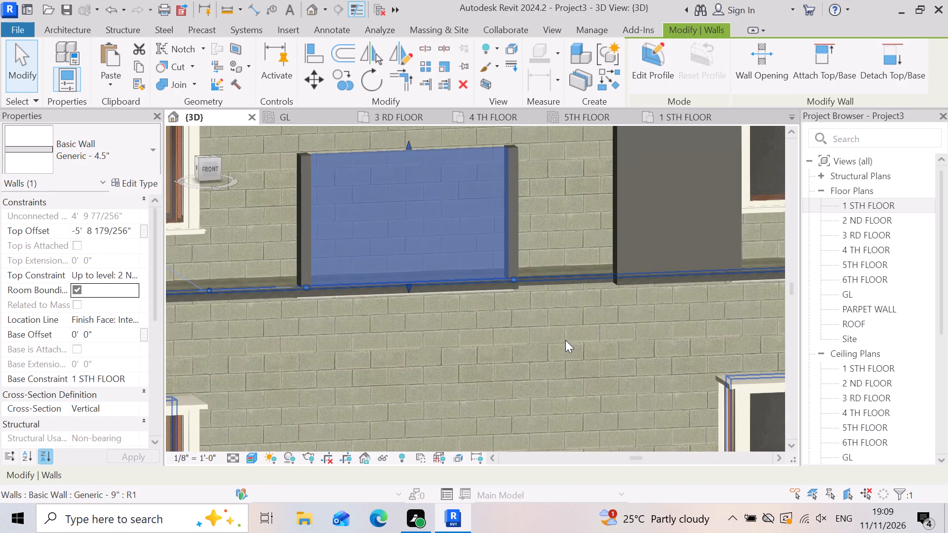
key(Left)
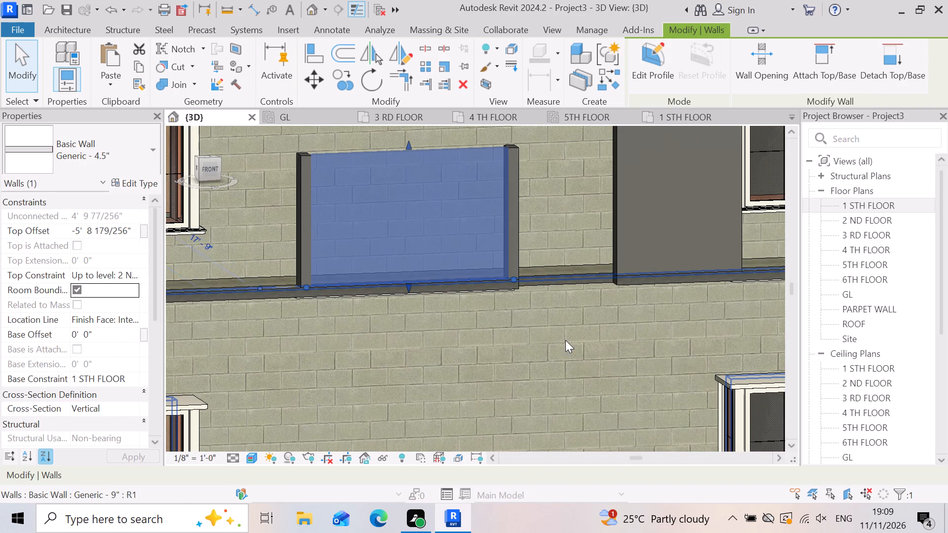
key(Left)
key(Escape)
scroll(449, 259, down, 4)
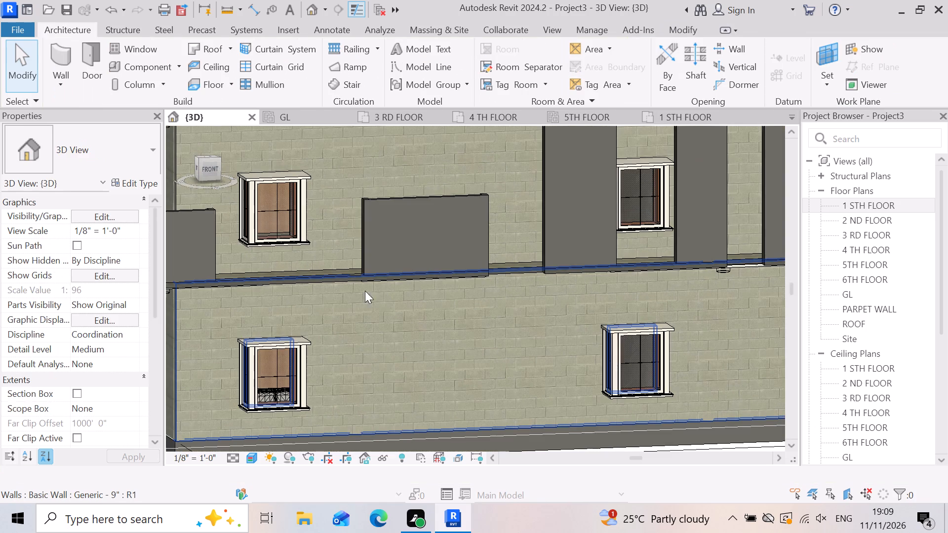
scroll(492, 272, up, 3)
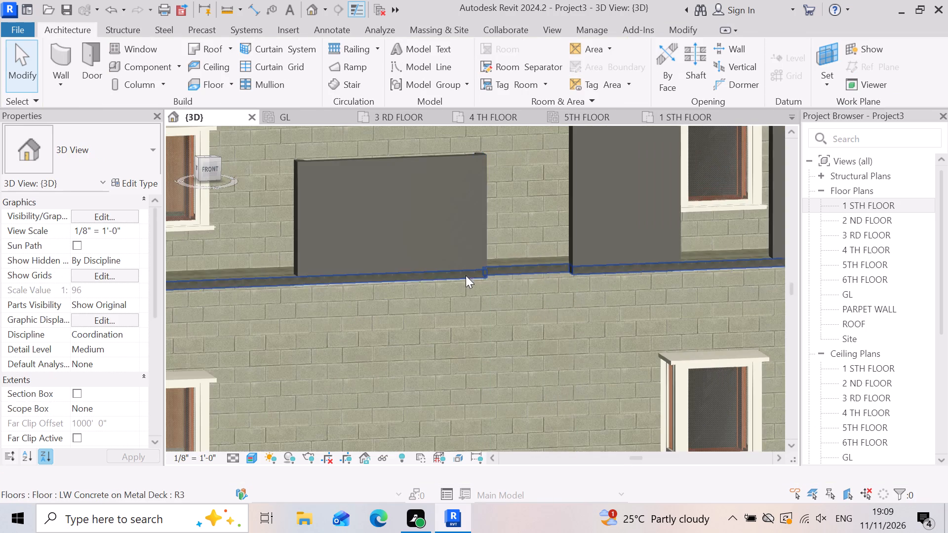
scroll(481, 275, down, 5)
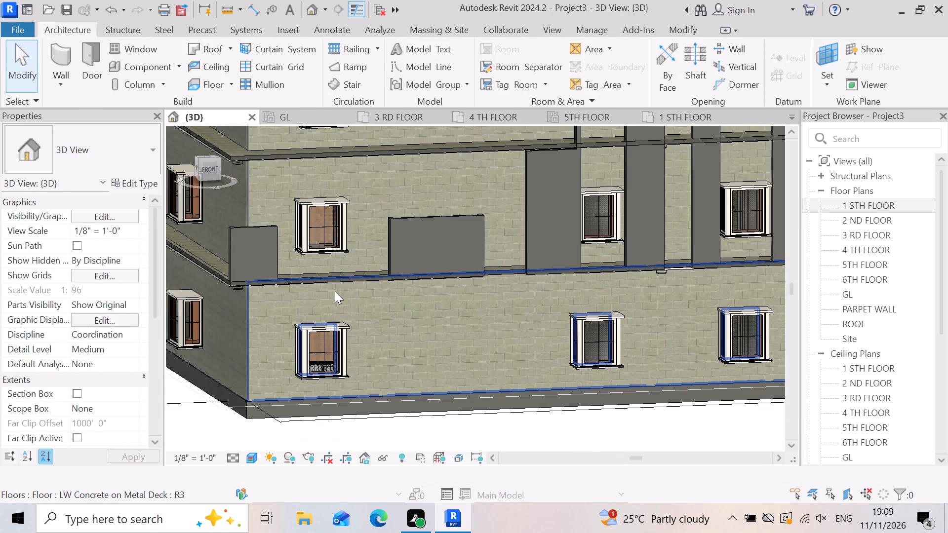
scroll(388, 296, up, 2)
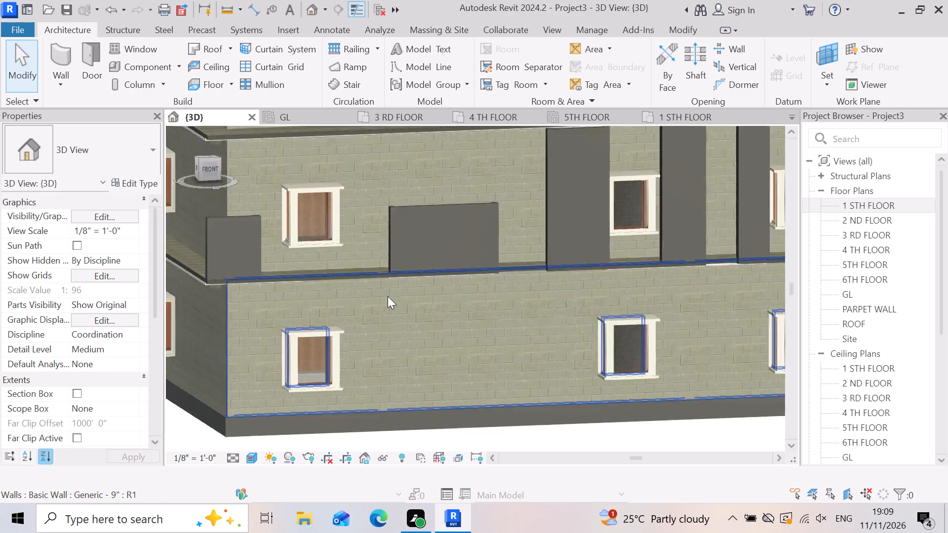
Open the boundary sketch of the 1 STH FLOOR front slab for editing and show it in the 1 STH FLOOR plan.
click(306, 277)
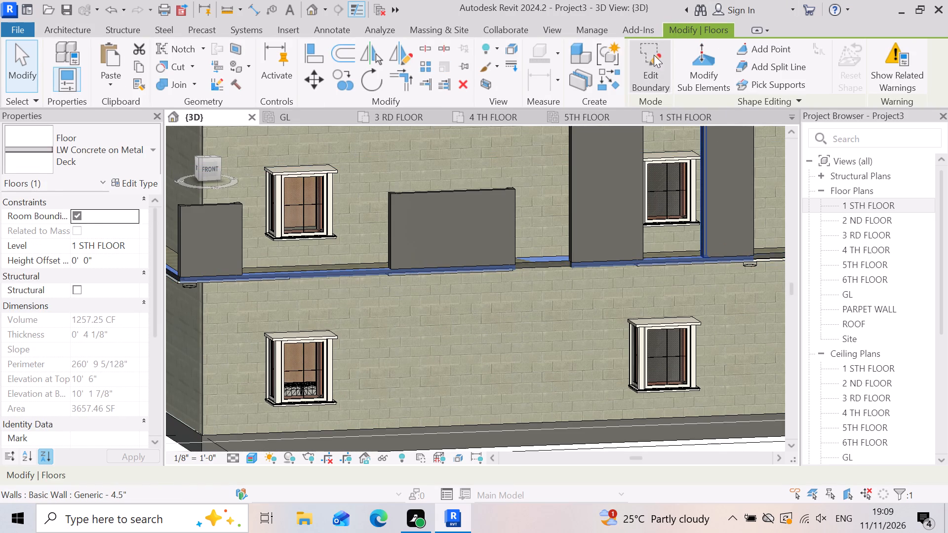
click(654, 55)
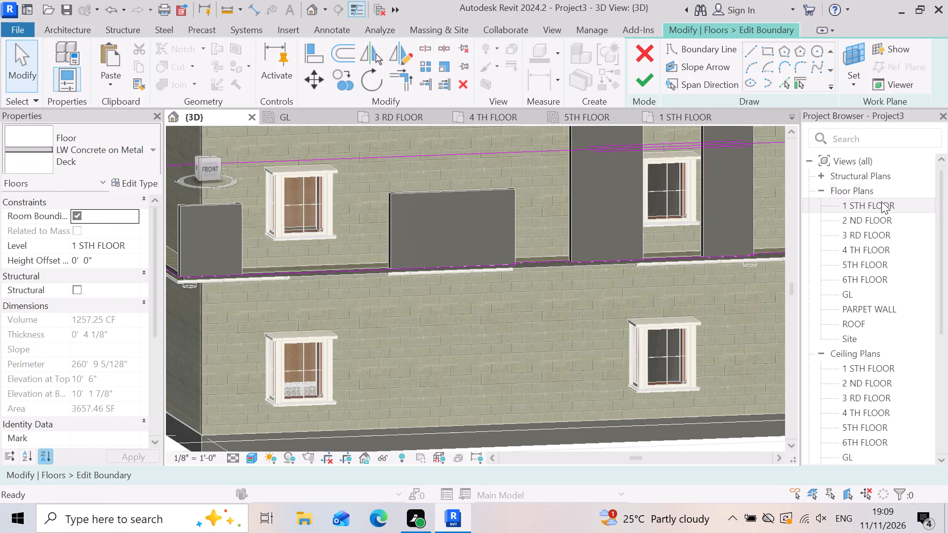
double_click(882, 202)
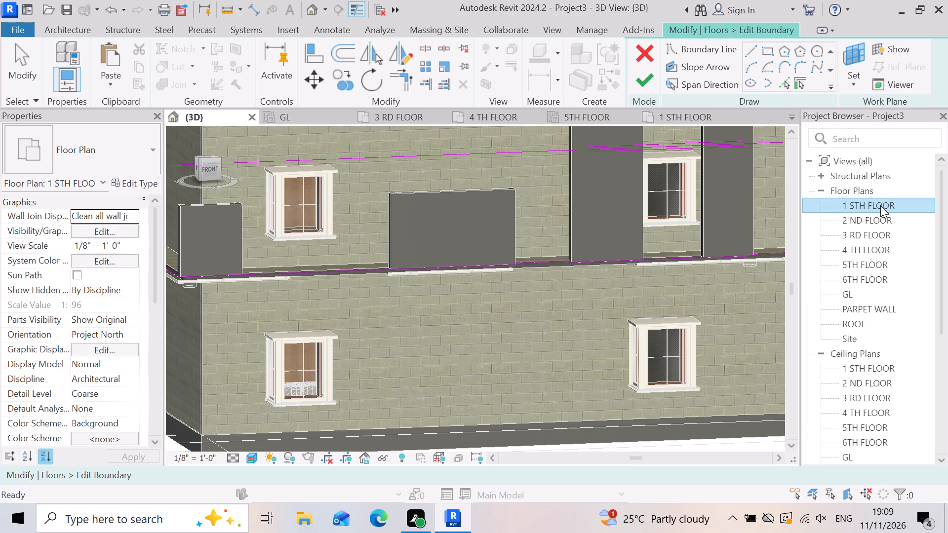
double_click(880, 205)
scroll(580, 300, down, 2)
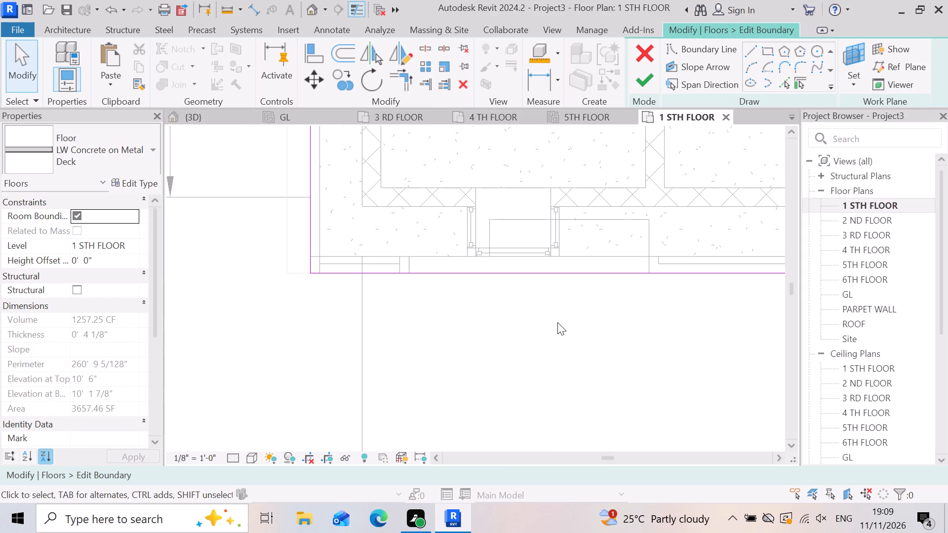
key(Escape)
Examine the slab's front boundary line around the westernmost window, between the corner pier and the existing recess to the east.
scroll(498, 255, up, 2)
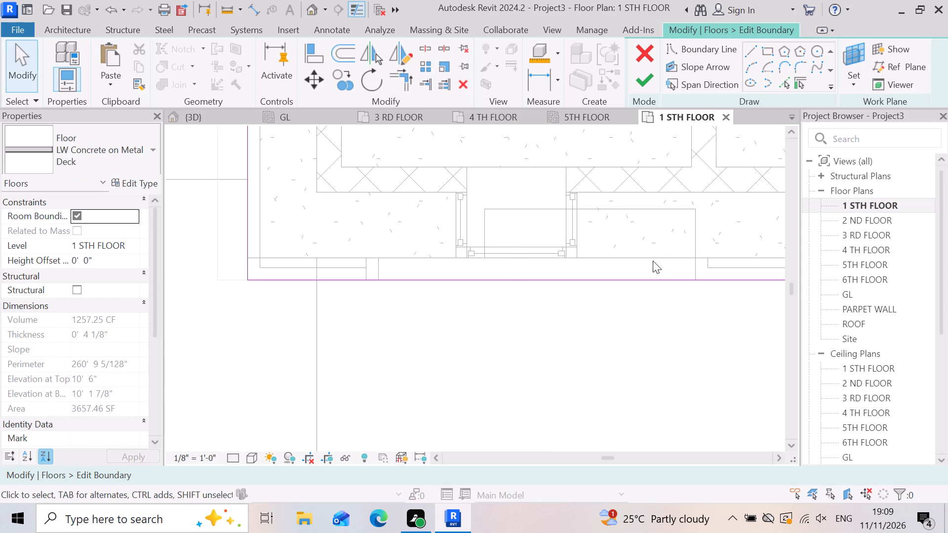
scroll(625, 282, down, 3)
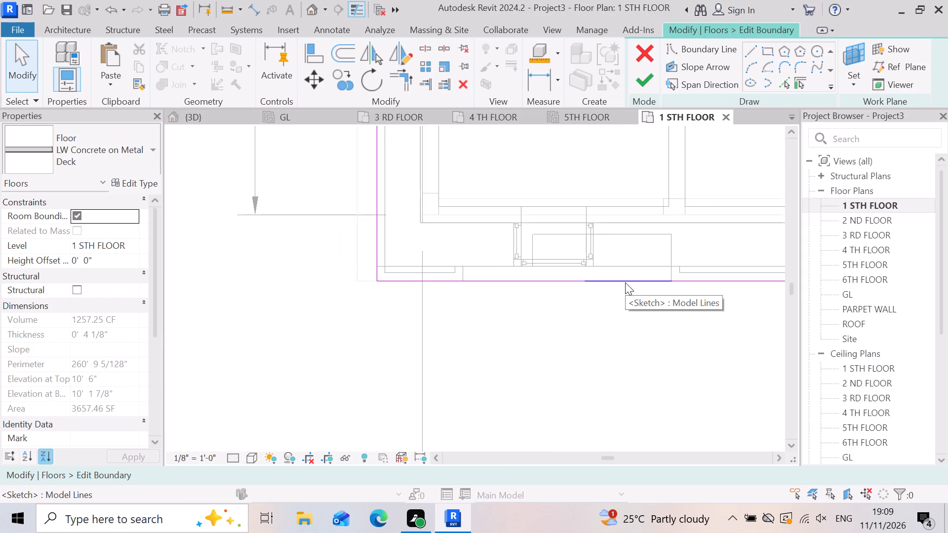
scroll(625, 282, up, 2)
scroll(673, 280, up, 2)
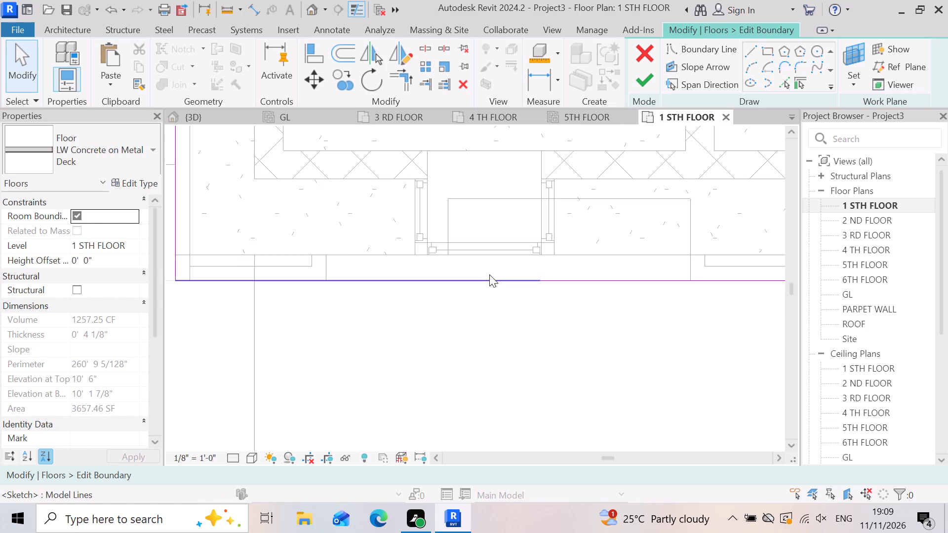
scroll(490, 273, down, 6)
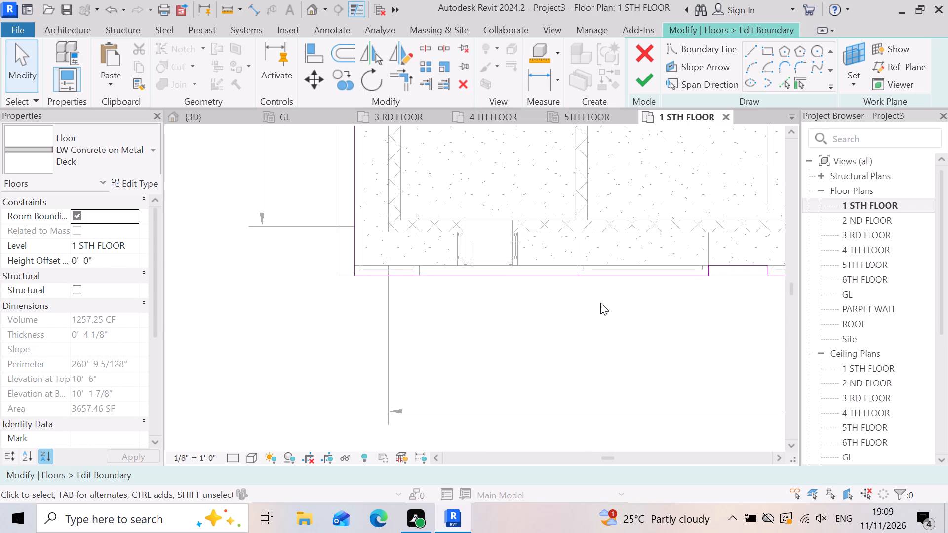
scroll(588, 287, up, 3)
scroll(469, 260, down, 4)
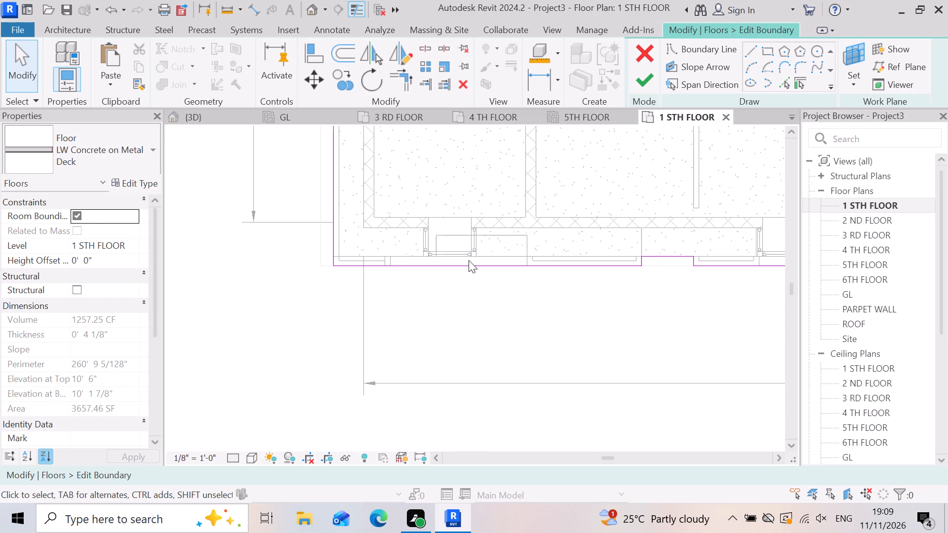
scroll(573, 262, up, 2)
scroll(484, 273, up, 3)
scroll(473, 266, down, 4)
scroll(616, 305, up, 1)
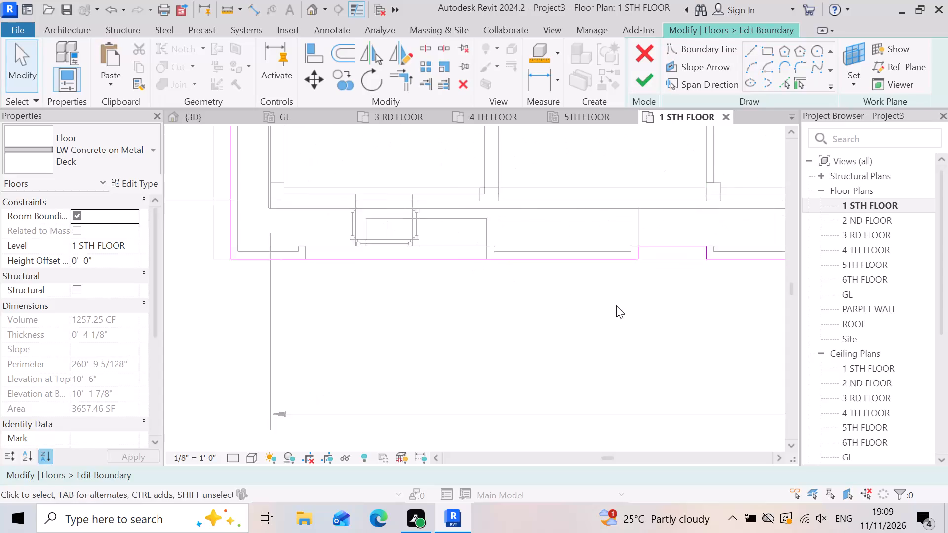
scroll(616, 305, up, 1)
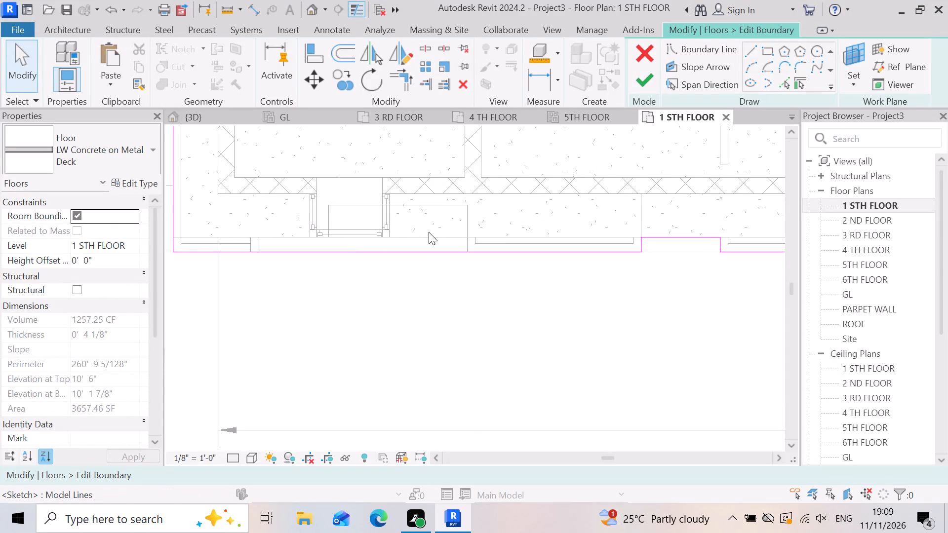
scroll(478, 226, up, 2)
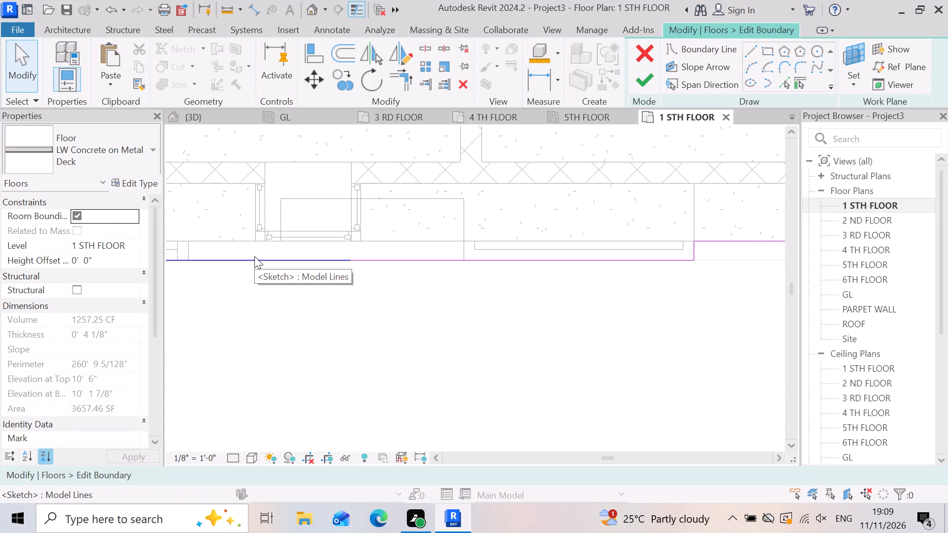
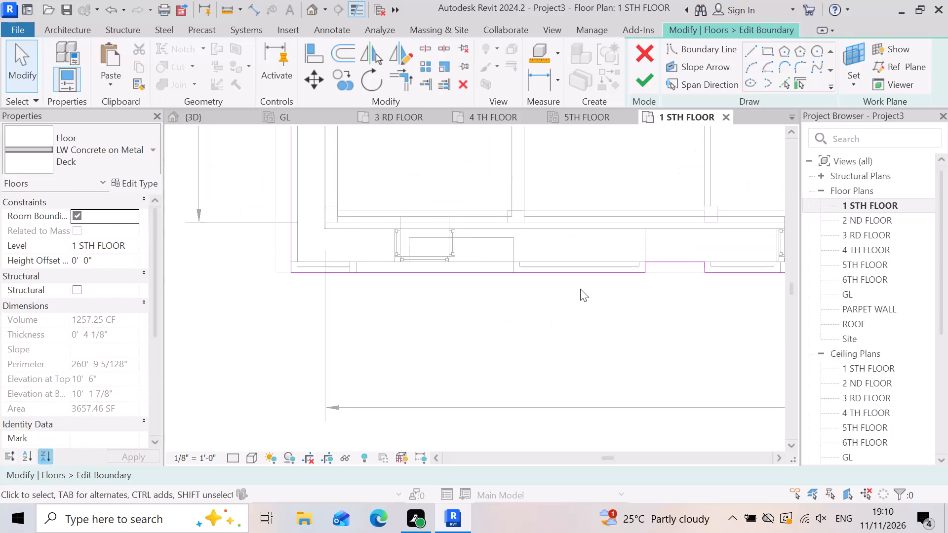
Delete the short west side line of the existing recess in the slab's front boundary, east of the westernmost window.
scroll(377, 277, down, 4)
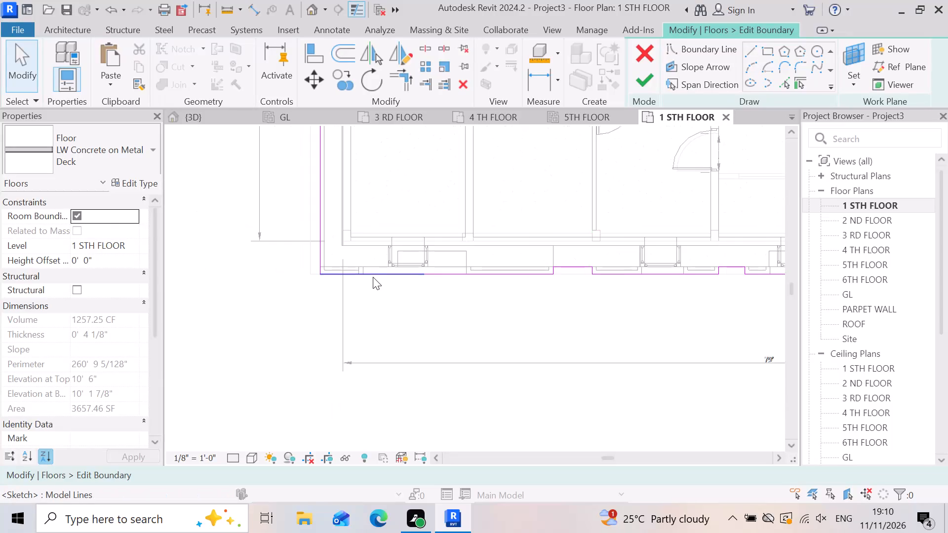
scroll(577, 299, up, 6)
scroll(384, 277, down, 3)
scroll(401, 295, up, 1)
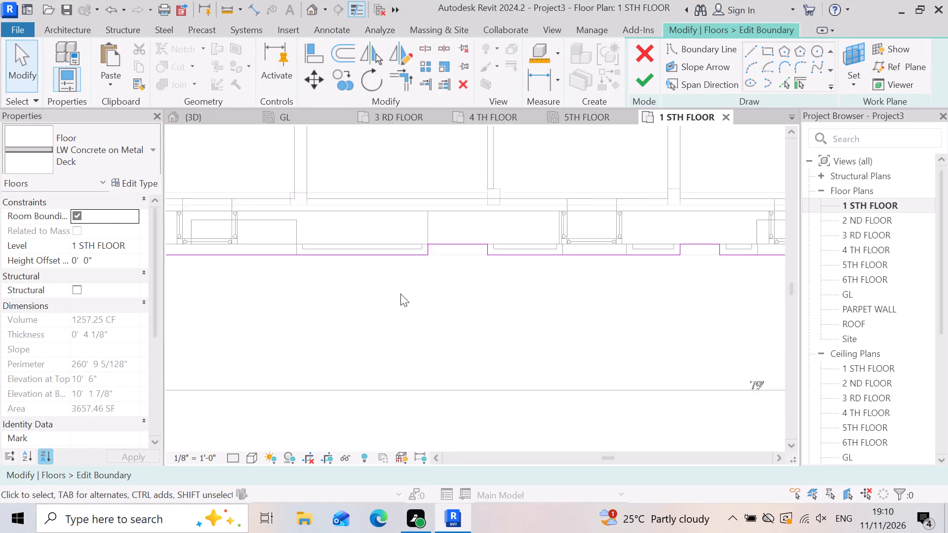
scroll(400, 294, up, 2)
scroll(414, 234, up, 3)
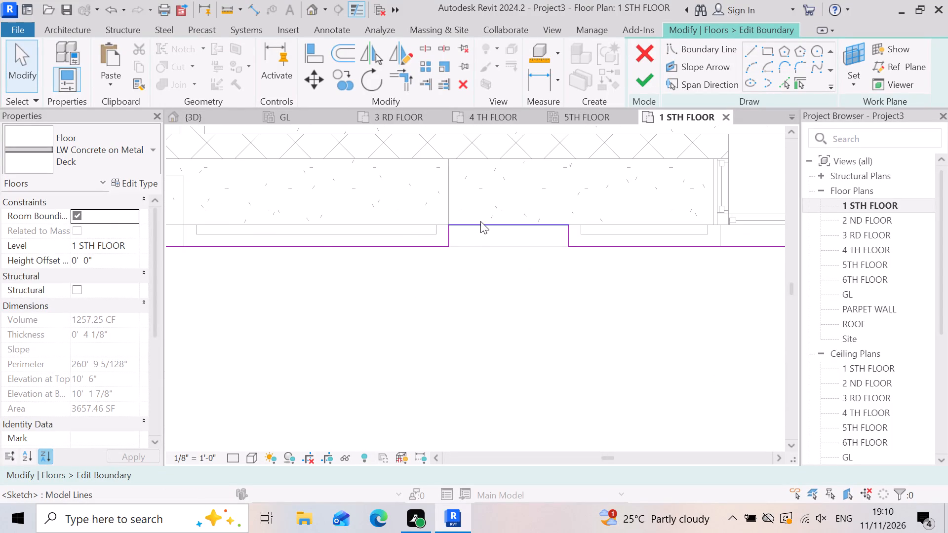
scroll(477, 260, down, 3)
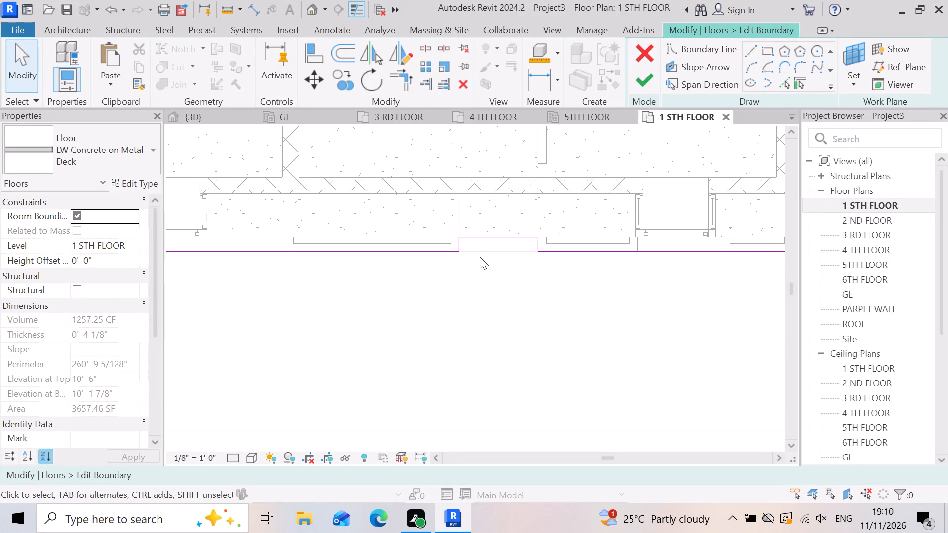
scroll(479, 255, up, 3)
scroll(423, 240, up, 3)
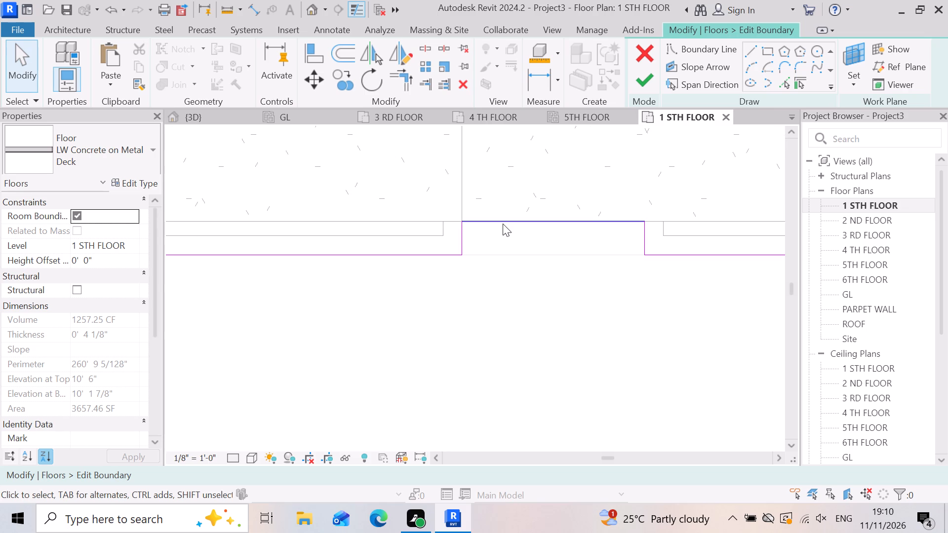
click(464, 249)
scroll(508, 309, down, 4)
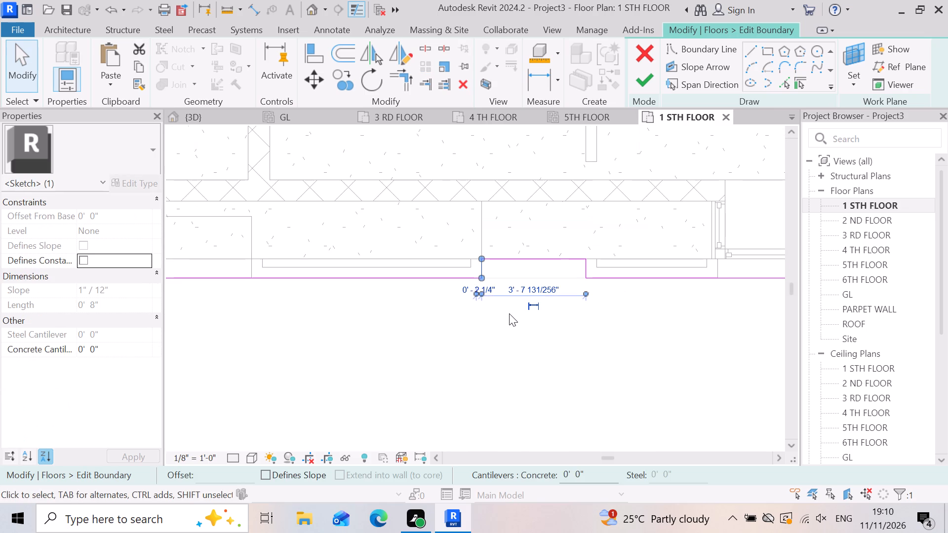
key(Delete)
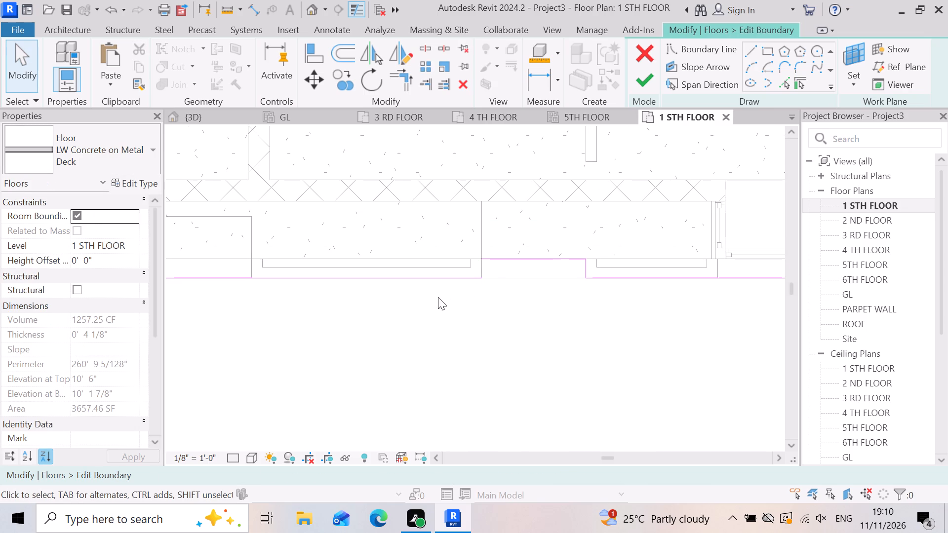
Shorten the front boundary line west of the recess by moving its east end westward to roughly mid-length of the low wall panel.
scroll(438, 297, up, 4)
click(438, 263)
scroll(497, 269, down, 4)
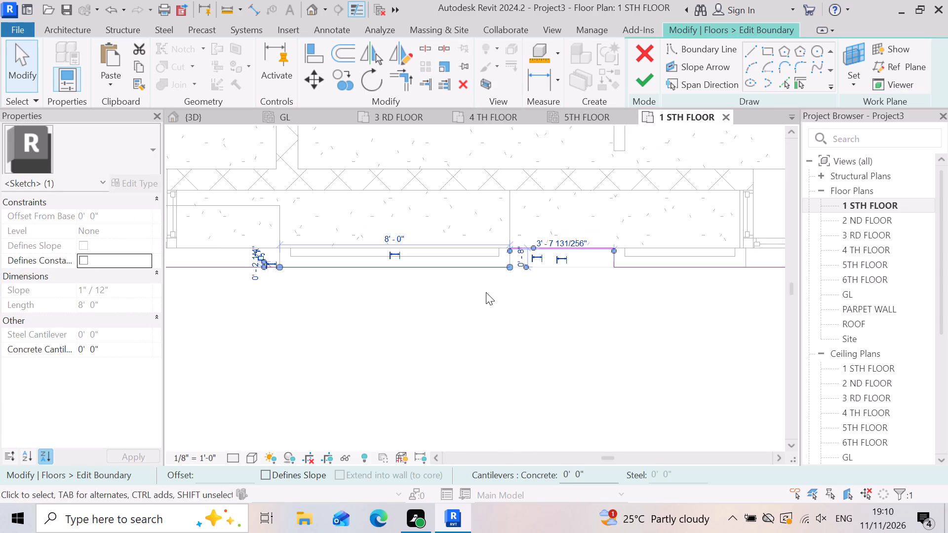
scroll(471, 328, down, 4)
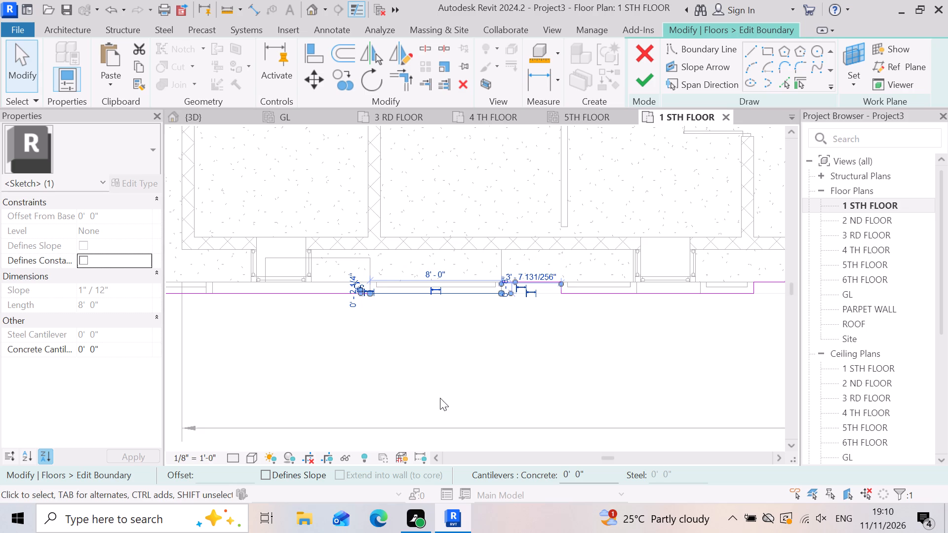
key(Escape)
scroll(486, 322, down, 1)
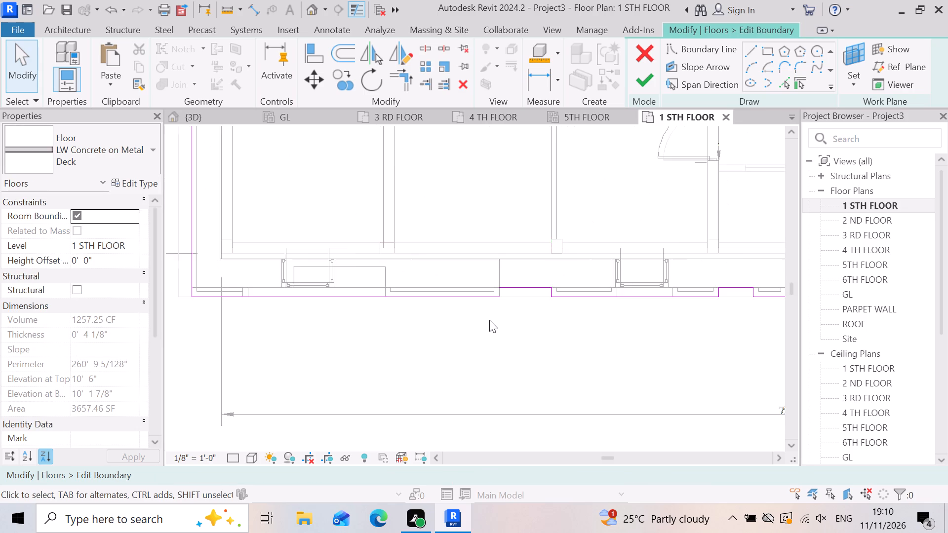
scroll(489, 320, down, 1)
scroll(489, 320, up, 5)
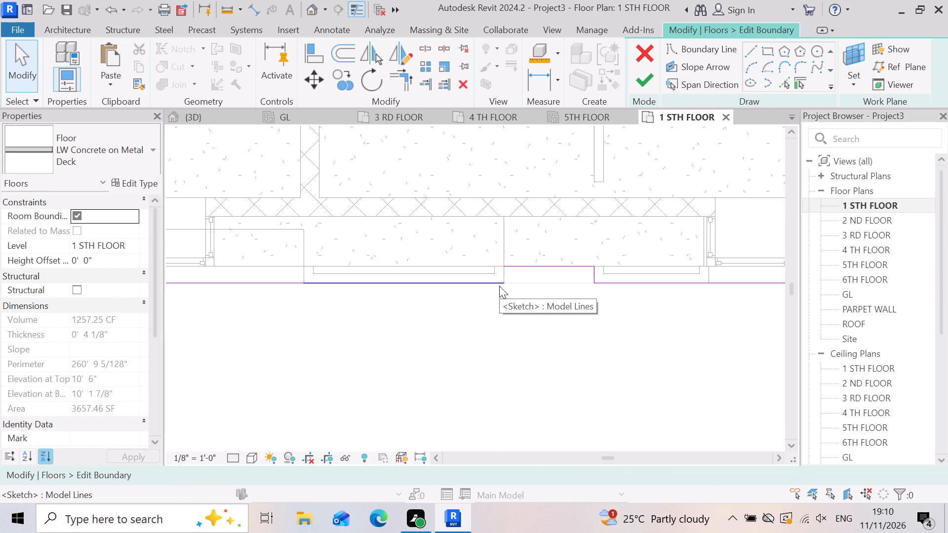
click(499, 283)
drag(501, 282, 437, 287)
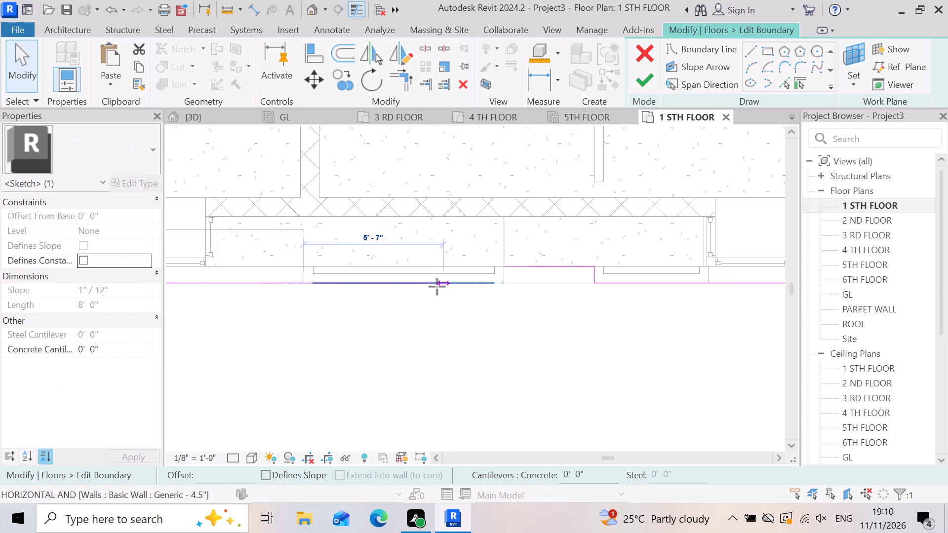
drag(437, 287, 422, 287)
click(453, 322)
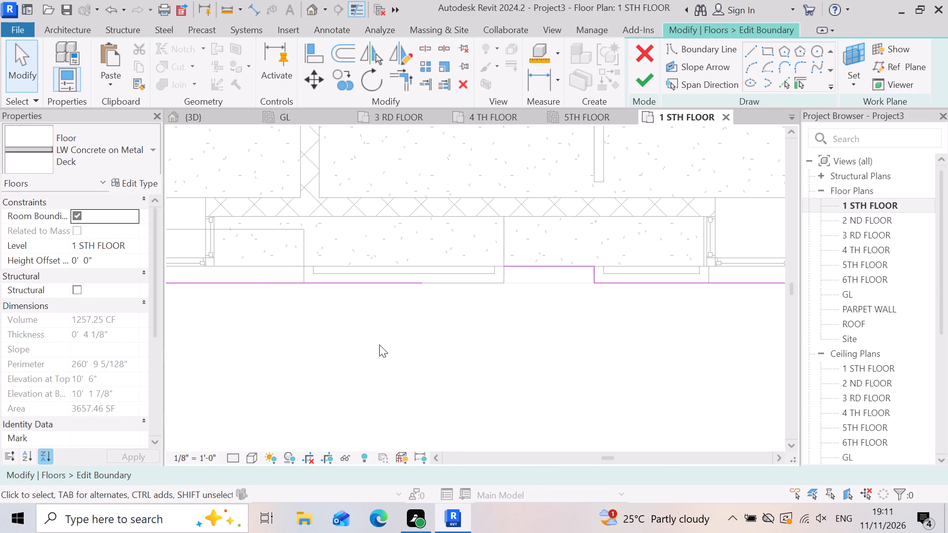
Draw a perpendicular boundary line from the shortened line's east end north to the recess's back line level.
scroll(570, 343, down, 4)
scroll(341, 318, up, 6)
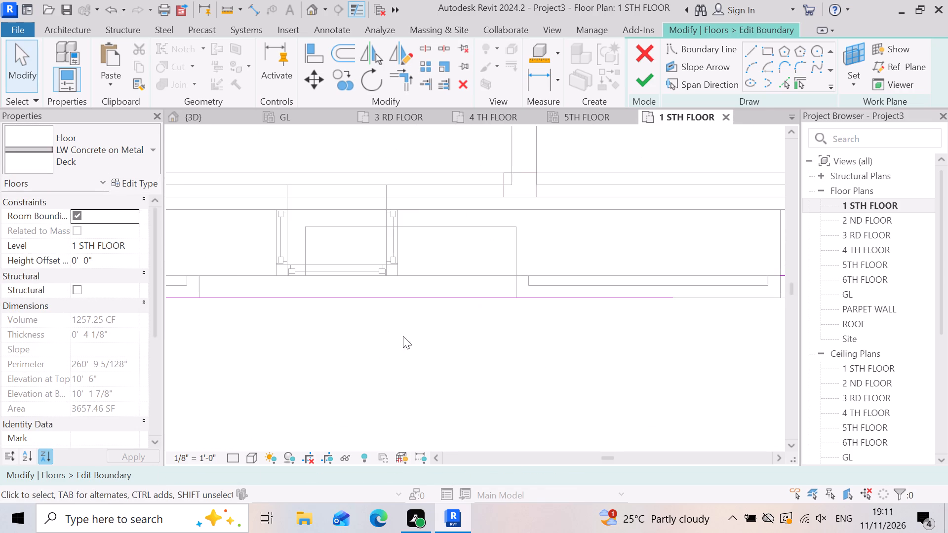
scroll(504, 262, down, 2)
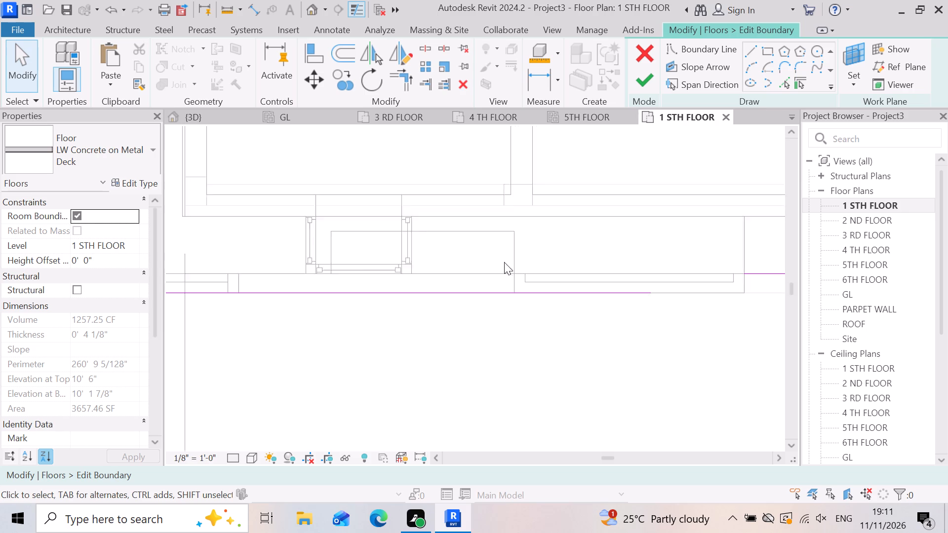
scroll(504, 262, down, 1)
click(756, 53)
scroll(663, 295, up, 2)
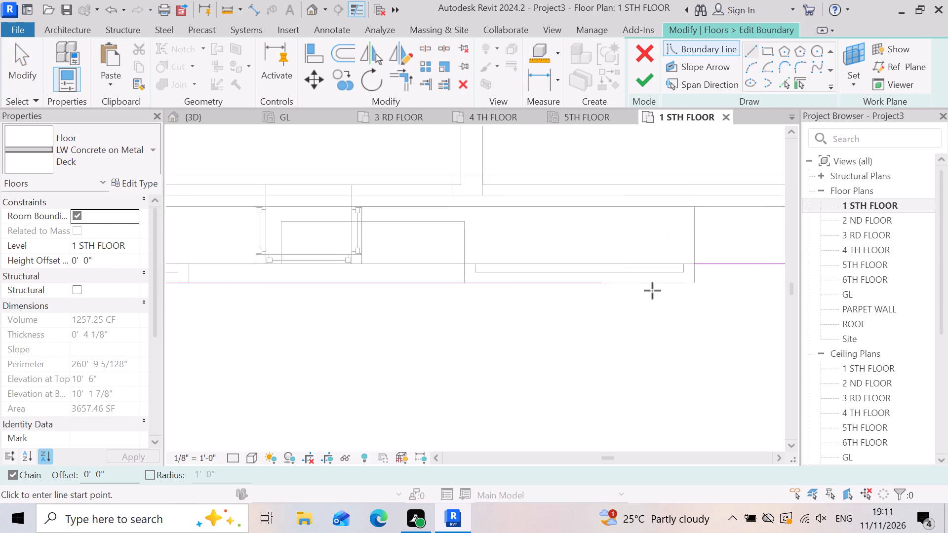
scroll(652, 291, up, 5)
scroll(594, 293, up, 2)
click(600, 281)
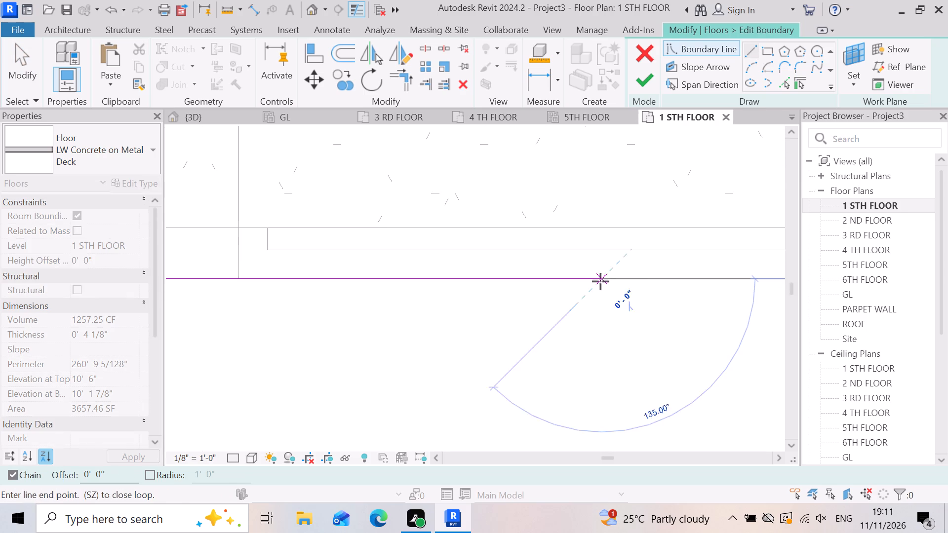
click(608, 223)
scroll(579, 240, down, 2)
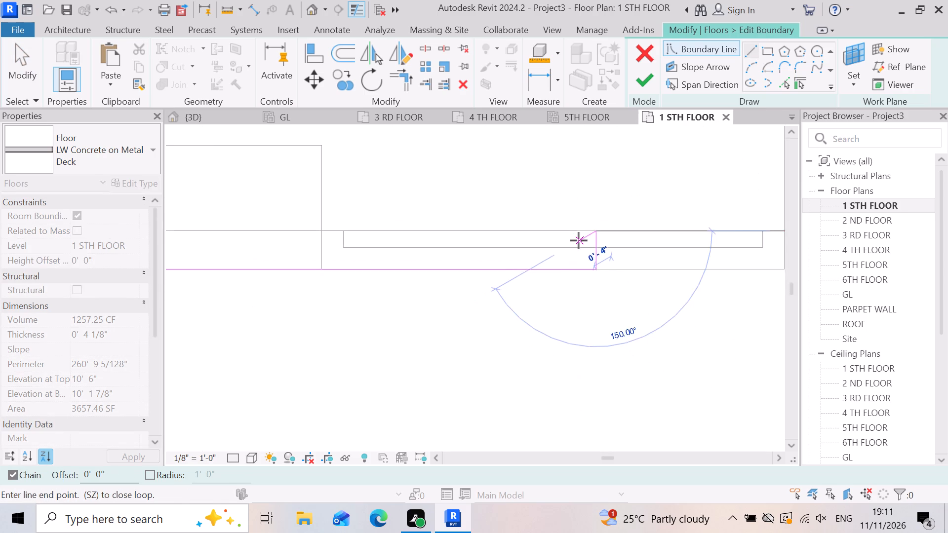
scroll(579, 240, down, 2)
key(Escape)
scroll(561, 290, down, 3)
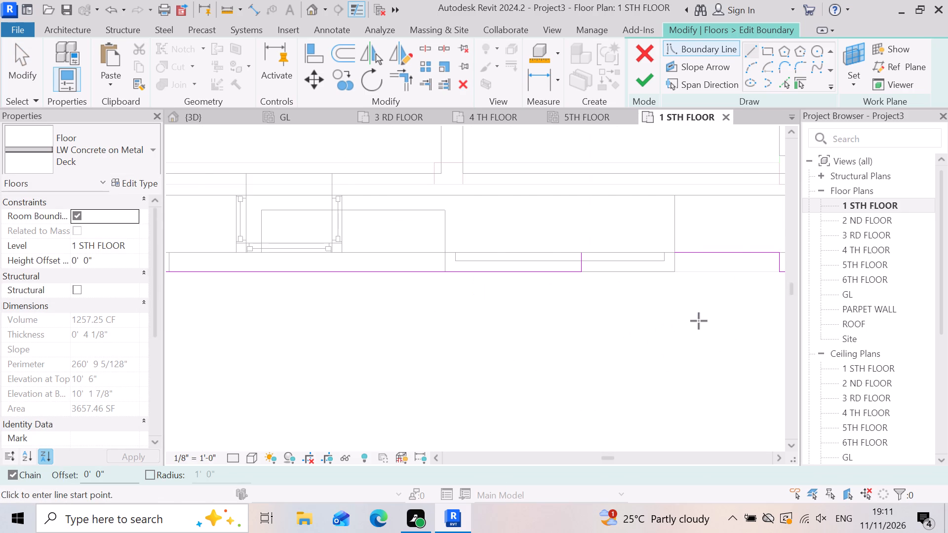
key(Escape)
Extend the recess's back boundary line west to meet the top of the new side line.
scroll(728, 205, up, 2)
click(691, 267)
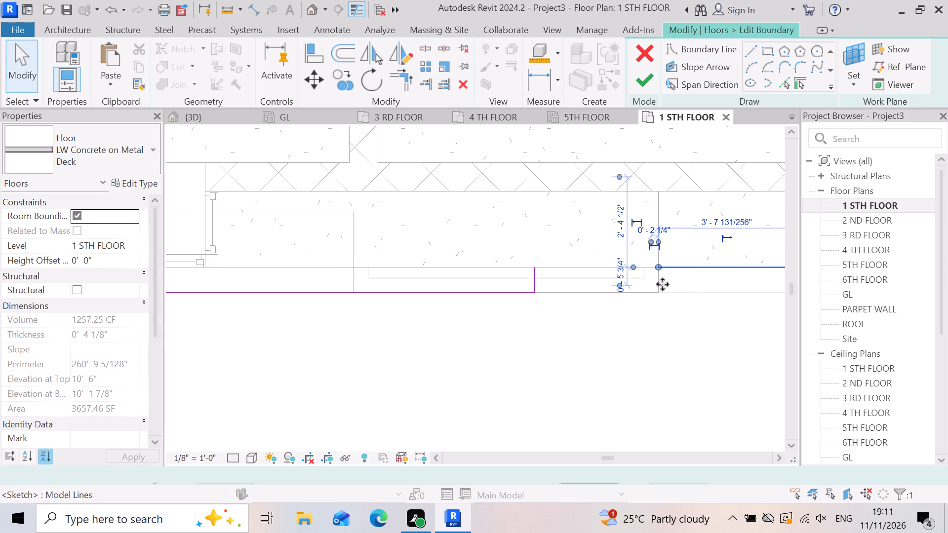
drag(659, 268, 562, 267)
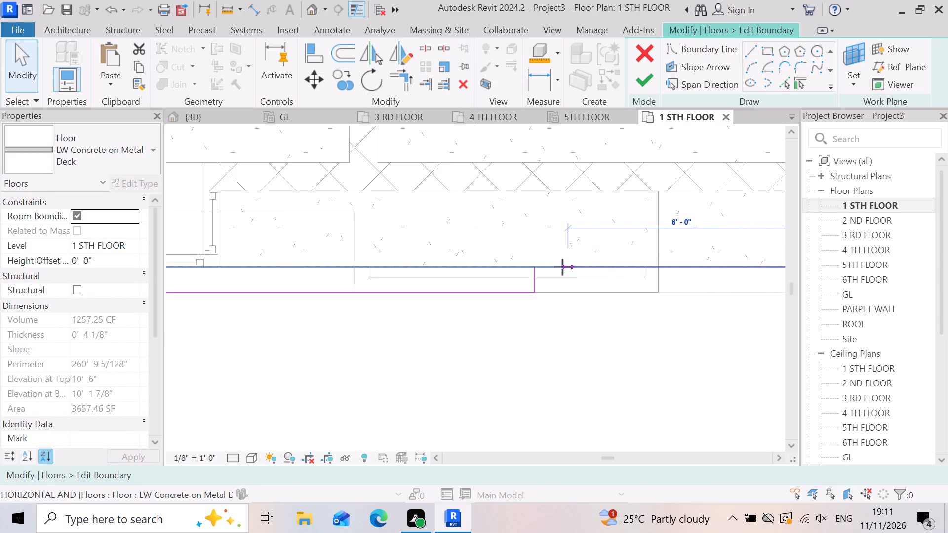
drag(562, 267, 535, 269)
key(Escape)
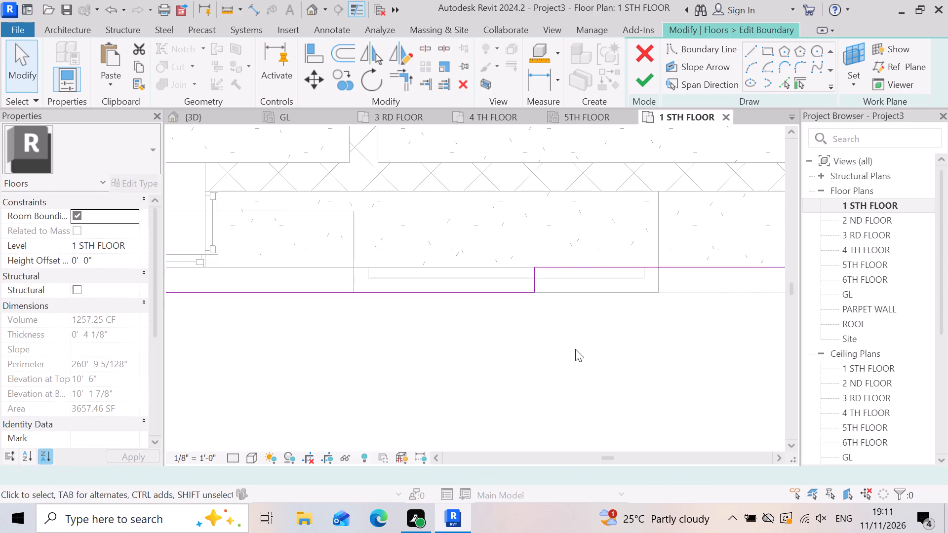
Delete the short east side line of the widened recess in the slab's front boundary.
scroll(503, 332, down, 3)
scroll(569, 300, down, 5)
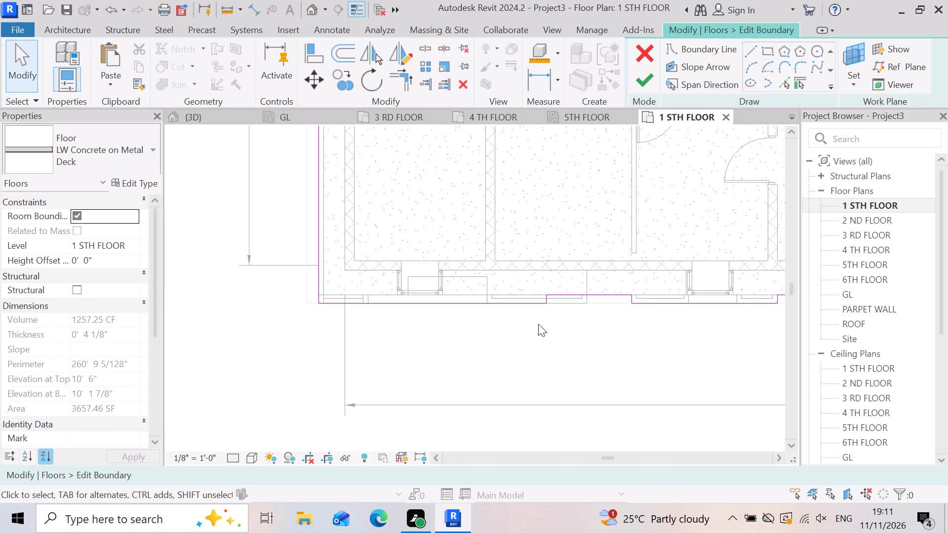
scroll(615, 303, up, 3)
scroll(530, 304, down, 3)
scroll(629, 285, up, 5)
scroll(519, 343, up, 3)
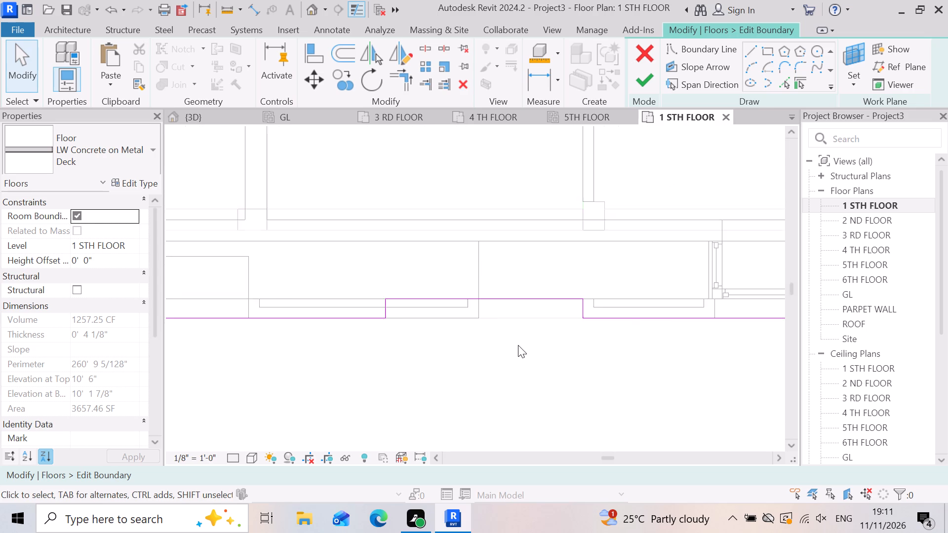
scroll(601, 333, up, 3)
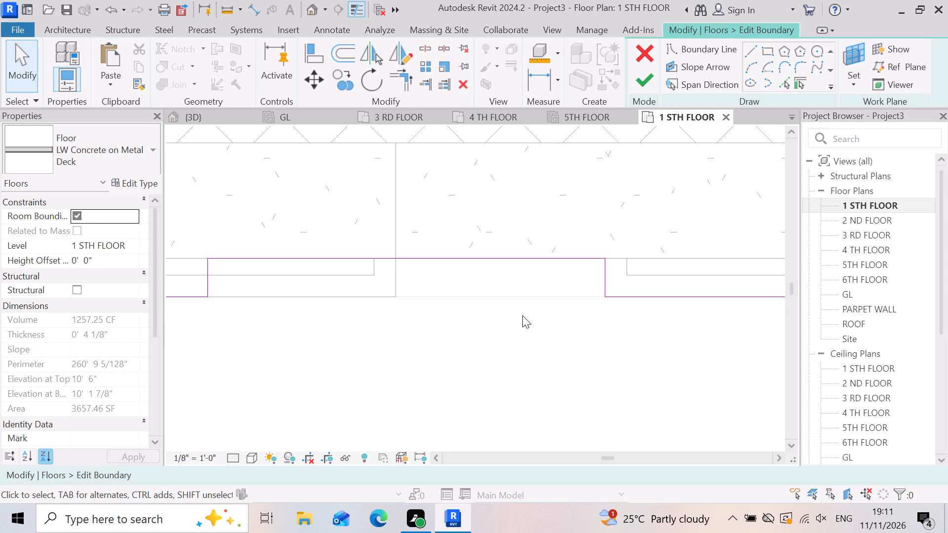
click(601, 280)
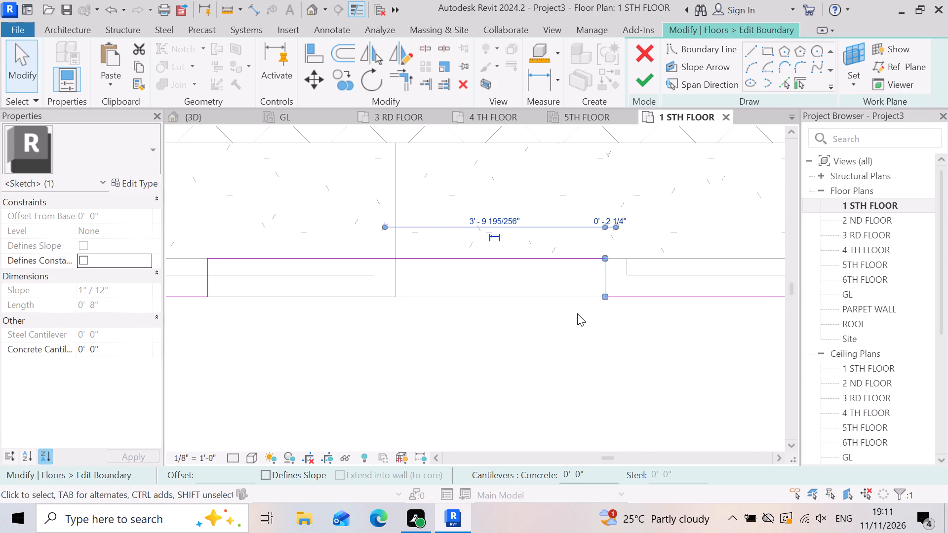
key(Delete)
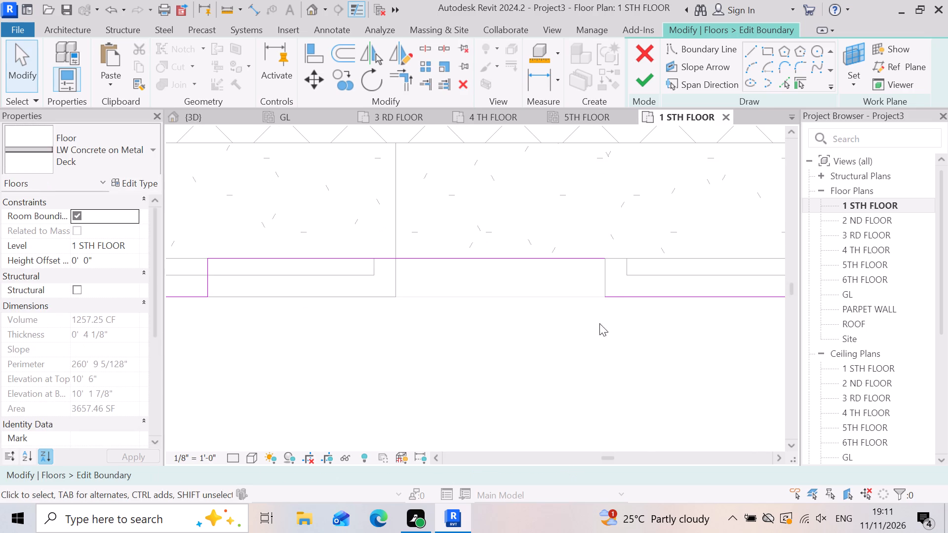
Extend the front boundary line east of the recess westward to a length of 7' - 8".
click(652, 291)
click(635, 301)
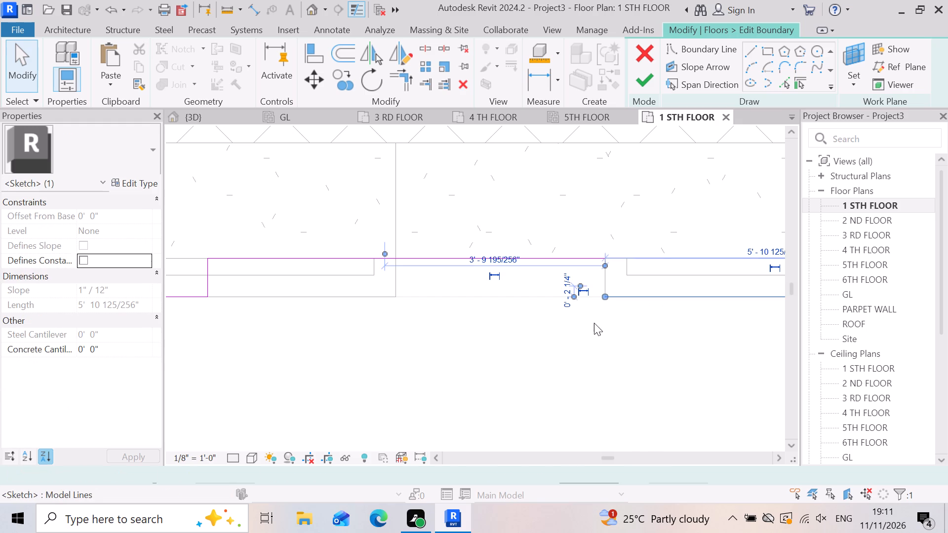
drag(602, 293, 499, 295)
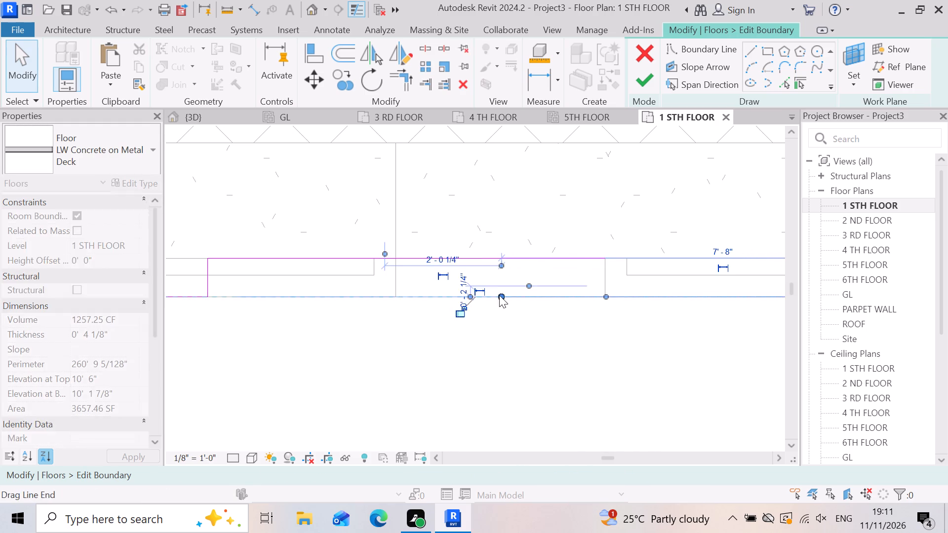
click(499, 295)
scroll(516, 305, down, 11)
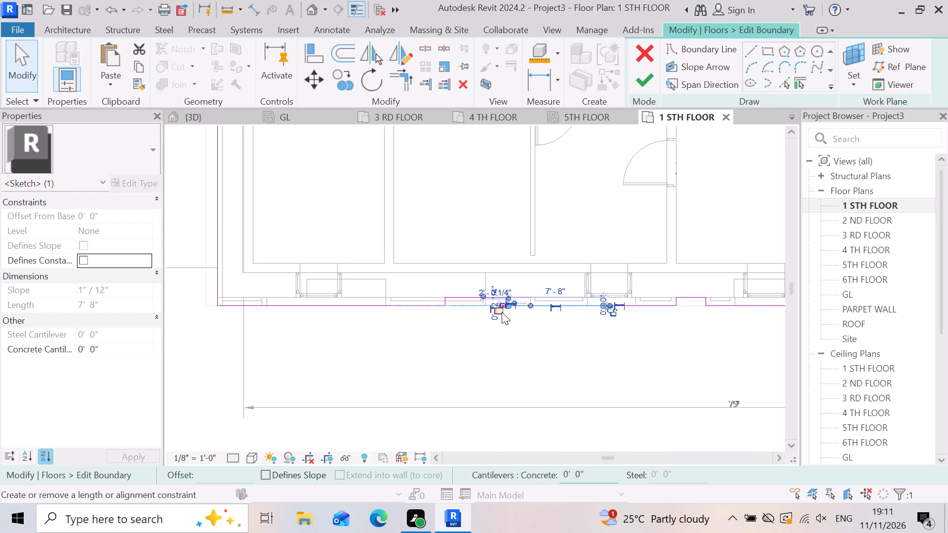
scroll(502, 312, up, 7)
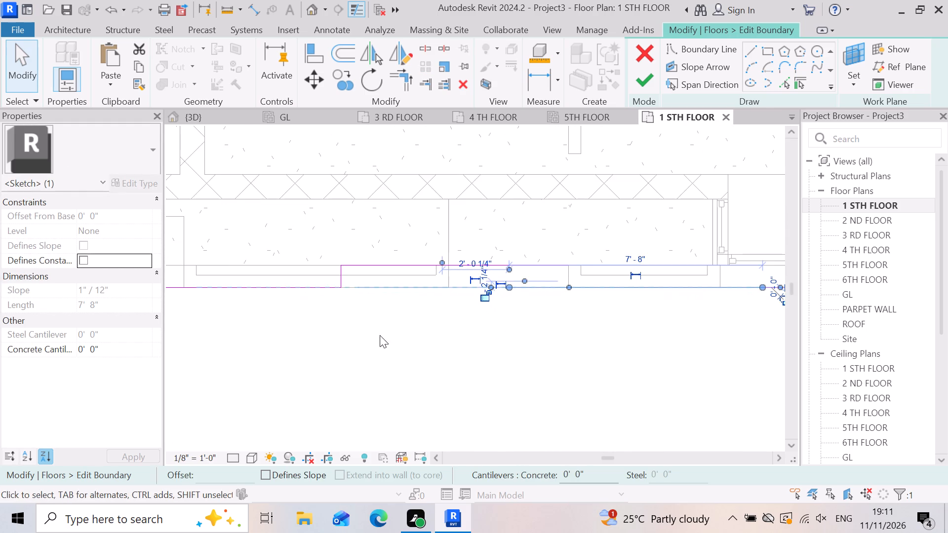
scroll(572, 302, up, 3)
key(Escape)
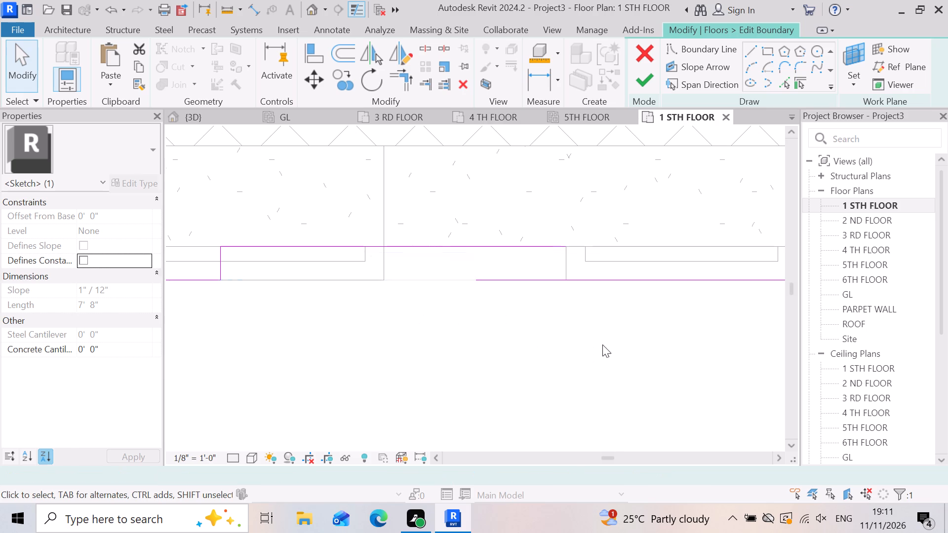
Examine the gap between the recess's back line and the extended front boundary line at the recess's east end.
scroll(476, 279, up, 3)
scroll(585, 315, down, 7)
scroll(583, 317, up, 3)
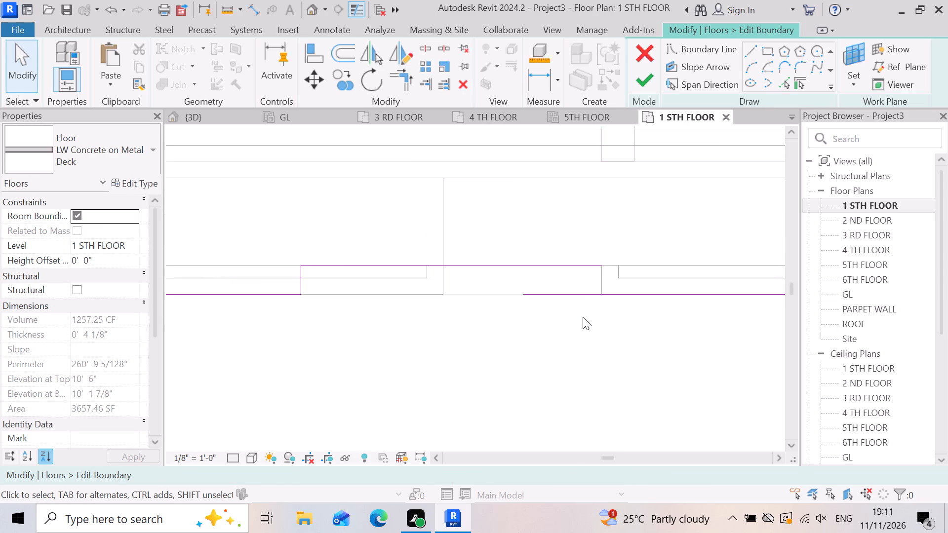
scroll(552, 293, down, 8)
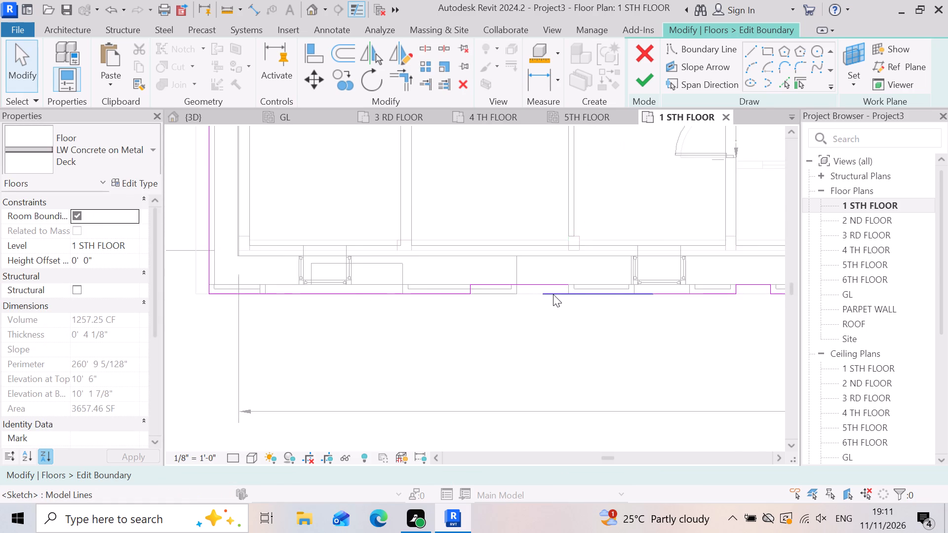
scroll(553, 294, down, 1)
scroll(553, 295, up, 3)
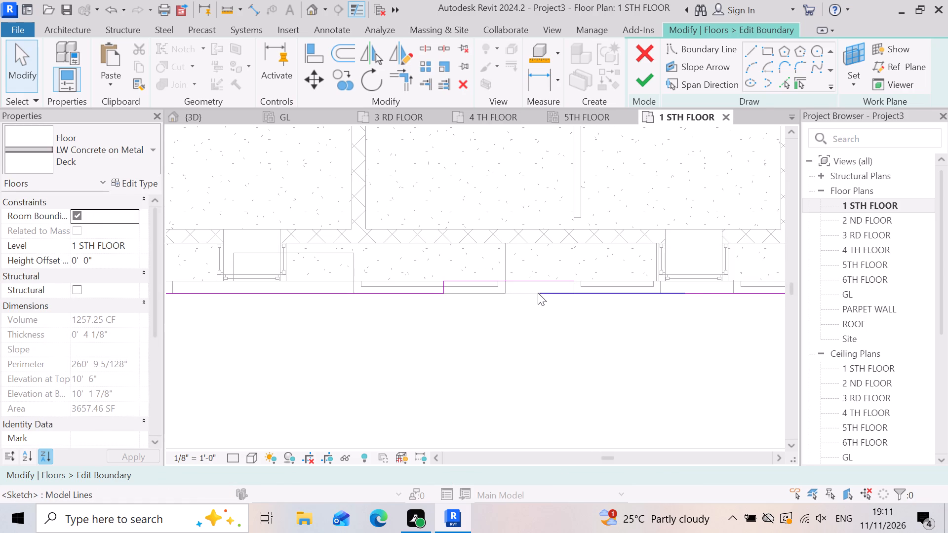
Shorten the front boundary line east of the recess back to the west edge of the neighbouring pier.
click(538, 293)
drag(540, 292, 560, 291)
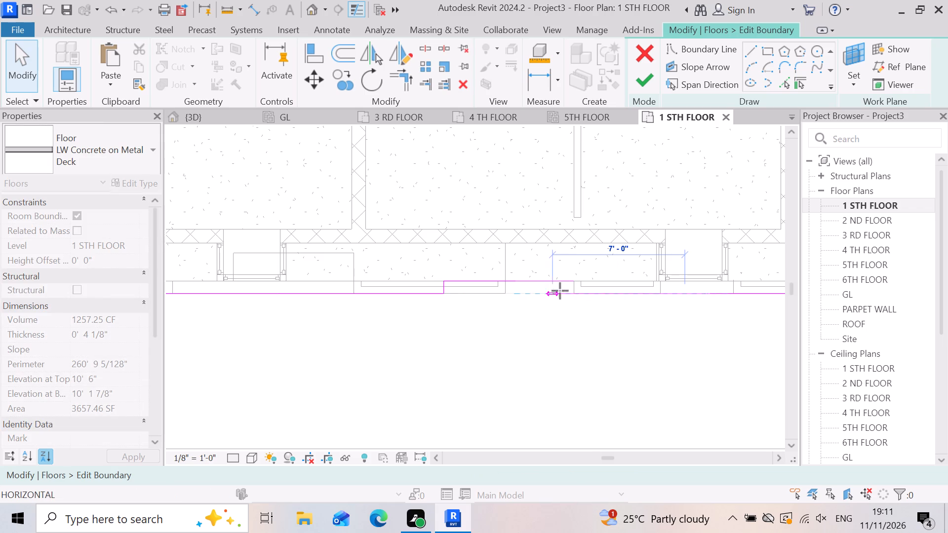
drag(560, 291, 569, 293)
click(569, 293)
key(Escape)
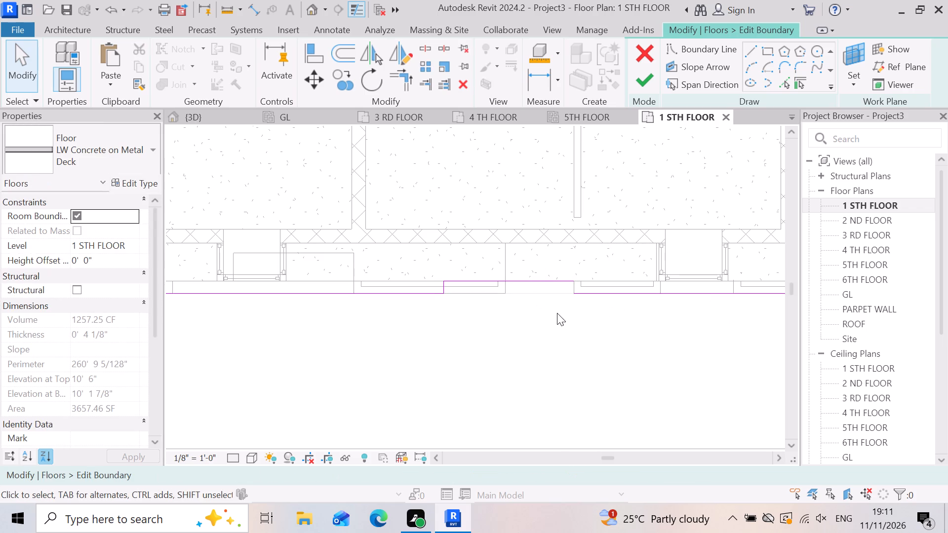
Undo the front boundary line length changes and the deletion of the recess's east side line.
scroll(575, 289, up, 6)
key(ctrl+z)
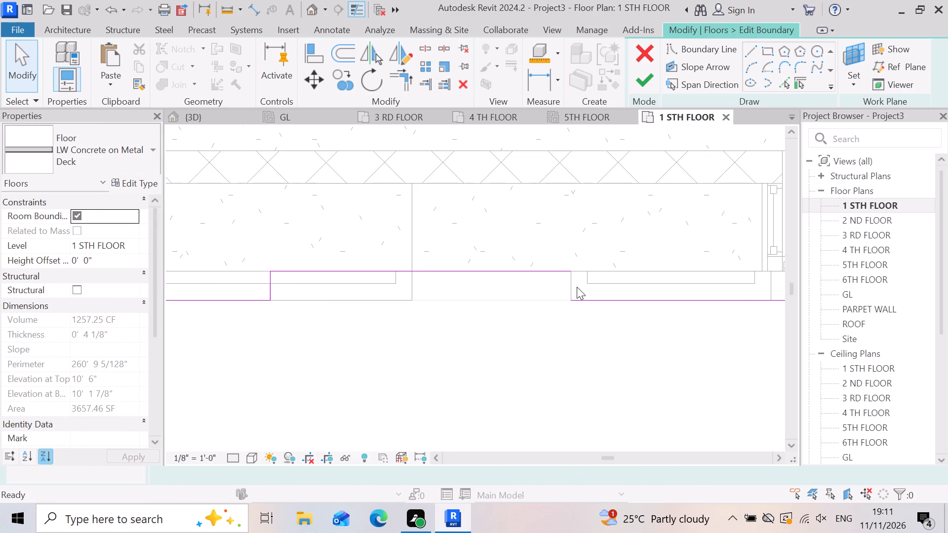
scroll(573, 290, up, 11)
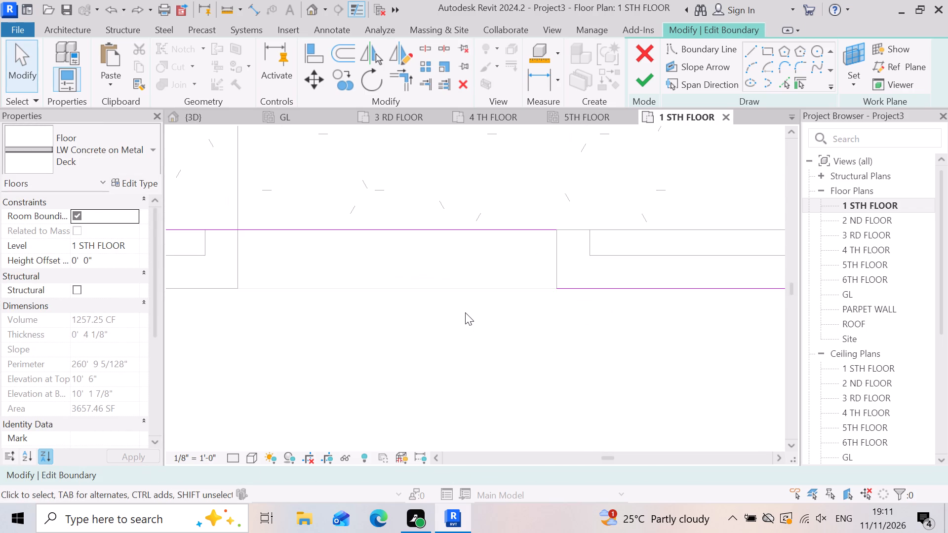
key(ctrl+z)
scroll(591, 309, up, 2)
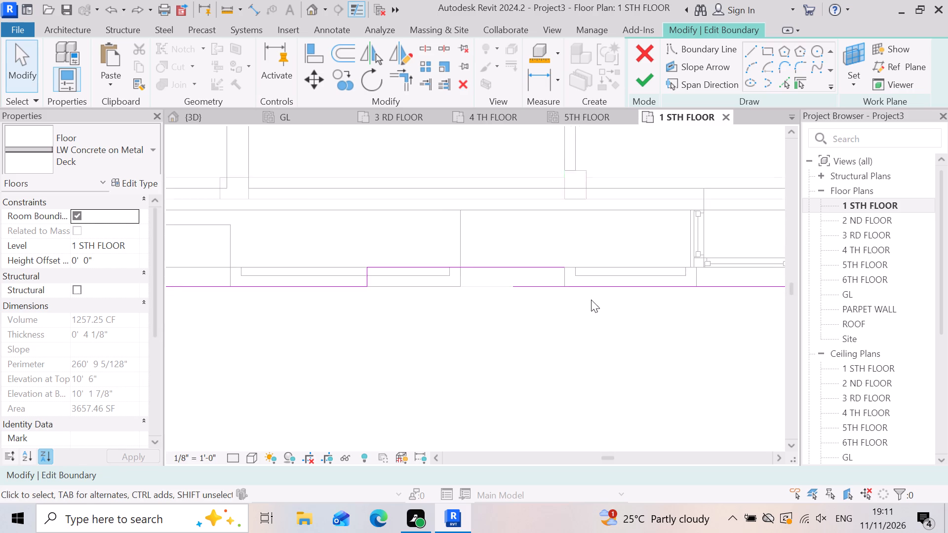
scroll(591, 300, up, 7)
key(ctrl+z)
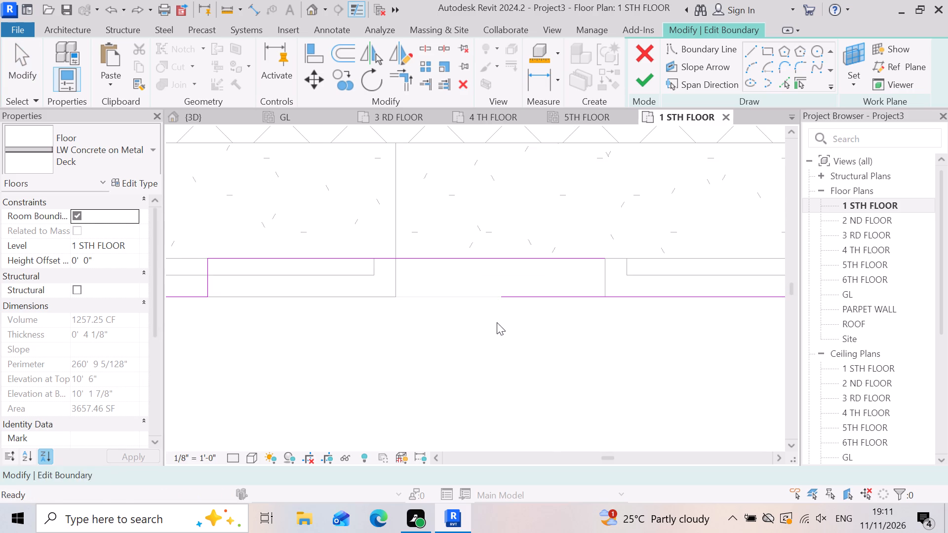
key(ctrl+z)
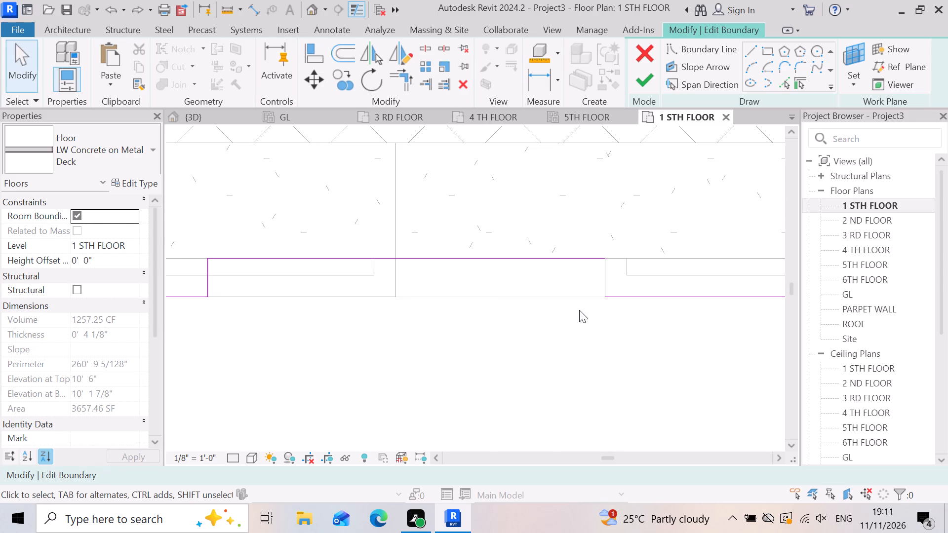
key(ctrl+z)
Finish the slab boundary edit and attach the walls reaching this floor's level to its bottom.
scroll(576, 311, down, 7)
scroll(537, 319, up, 3)
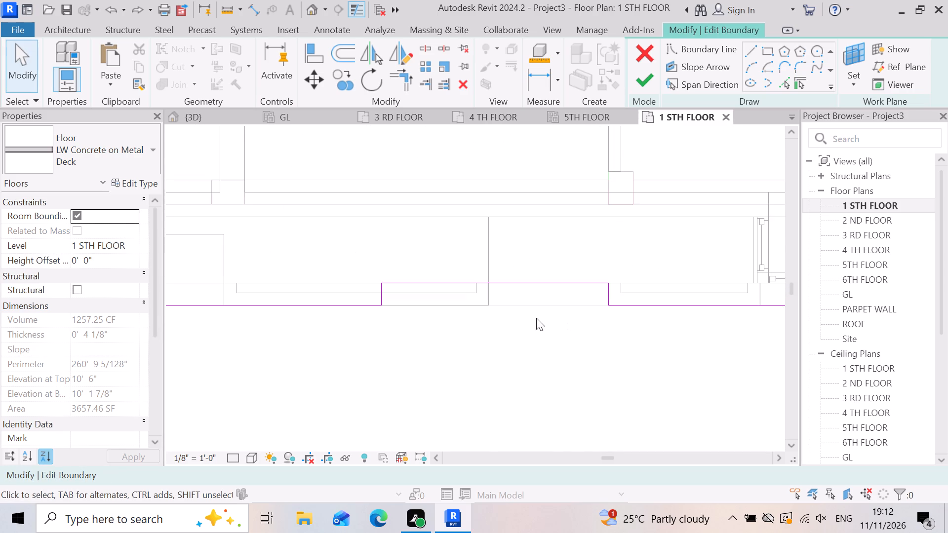
scroll(448, 323, up, 3)
scroll(531, 308, down, 4)
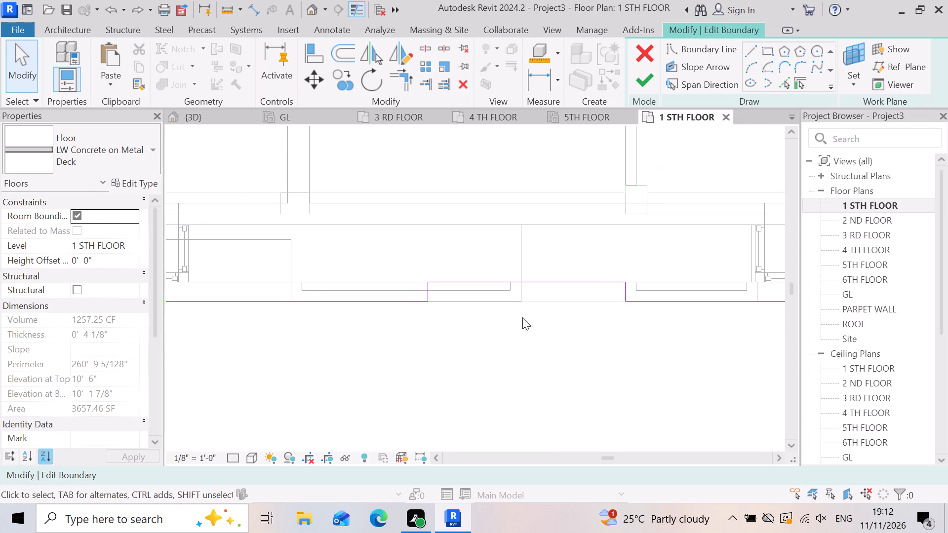
scroll(567, 329, down, 3)
scroll(466, 302, down, 6)
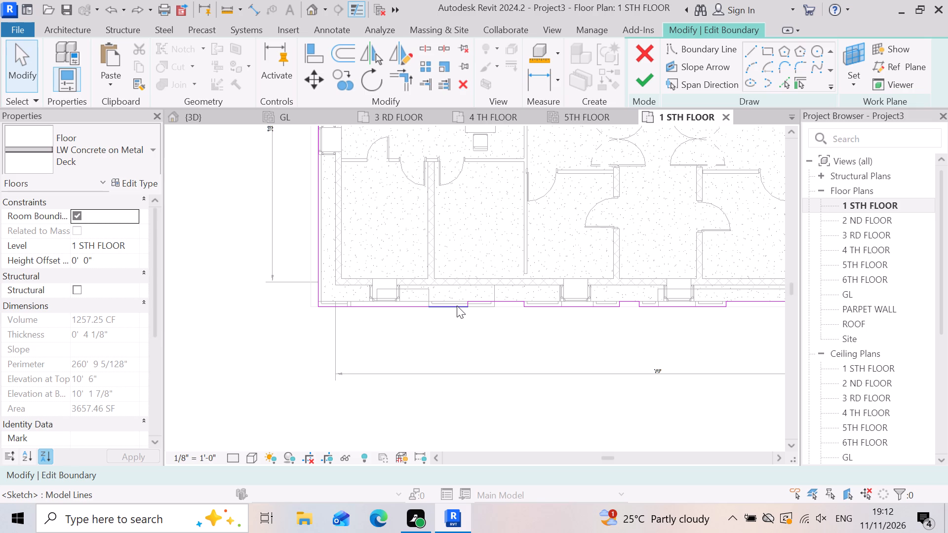
click(642, 70)
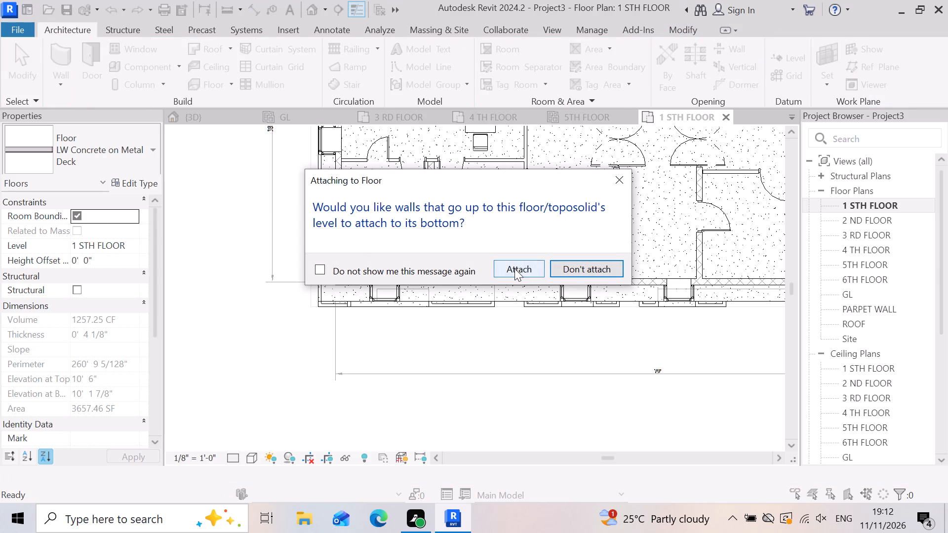
click(514, 268)
Examine the reshaped slab edge beneath the front pier east of the westernmost window in plan and in 3D.
scroll(525, 330, down, 3)
scroll(491, 343, up, 6)
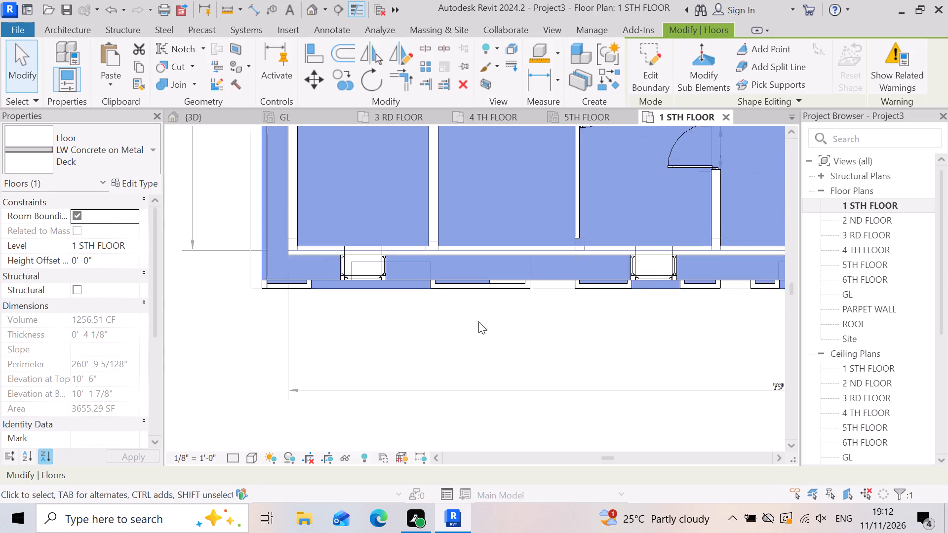
scroll(478, 321, up, 3)
scroll(569, 278, up, 2)
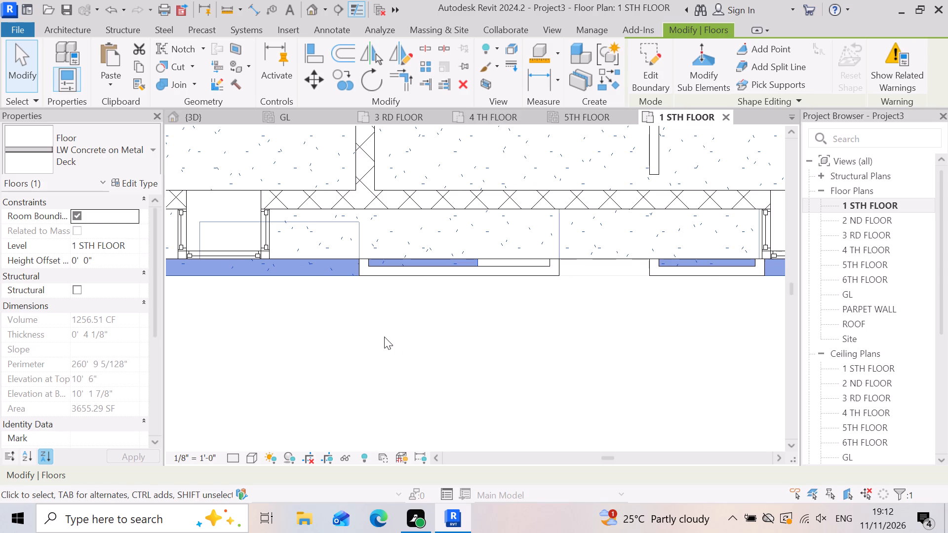
scroll(391, 342, down, 4)
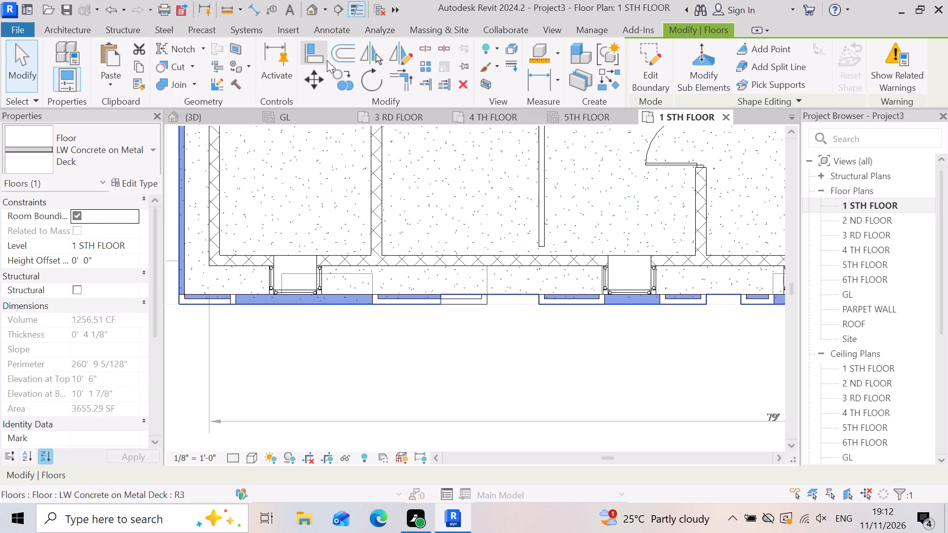
click(222, 115)
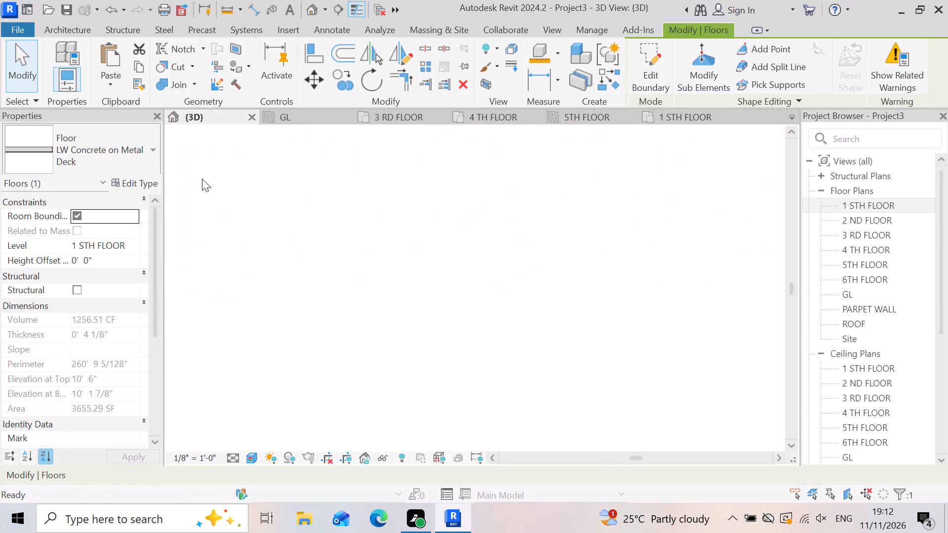
scroll(406, 292, down, 2)
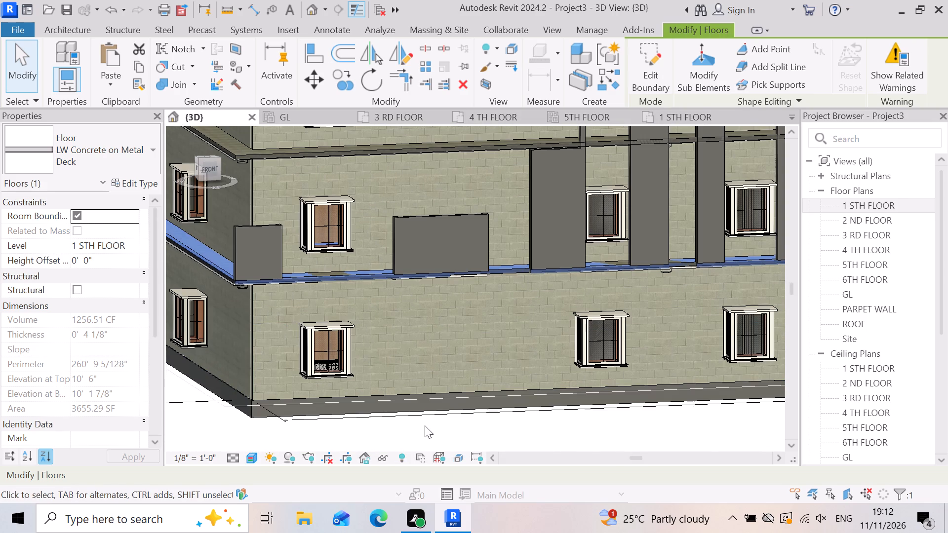
key(Escape)
scroll(471, 269, up, 5)
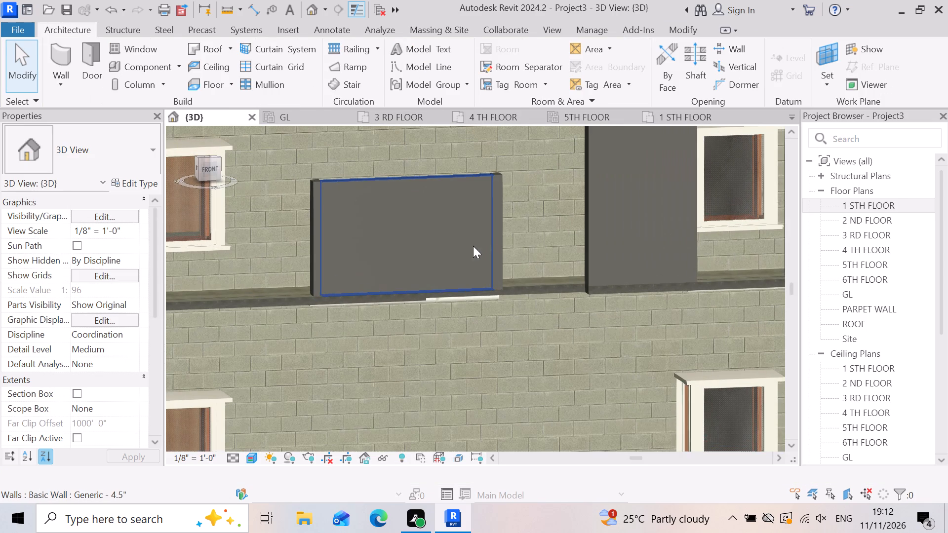
click(449, 252)
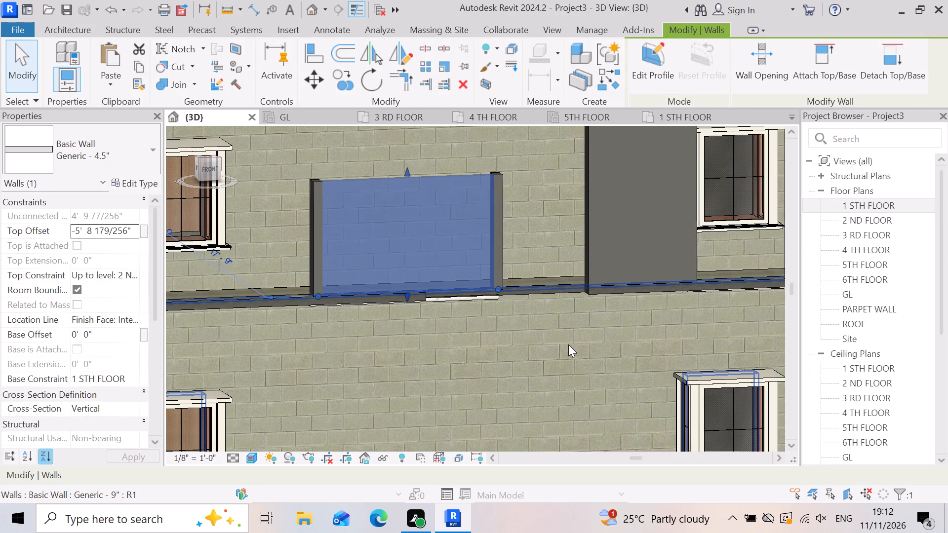
key(Escape)
scroll(495, 320, up, 3)
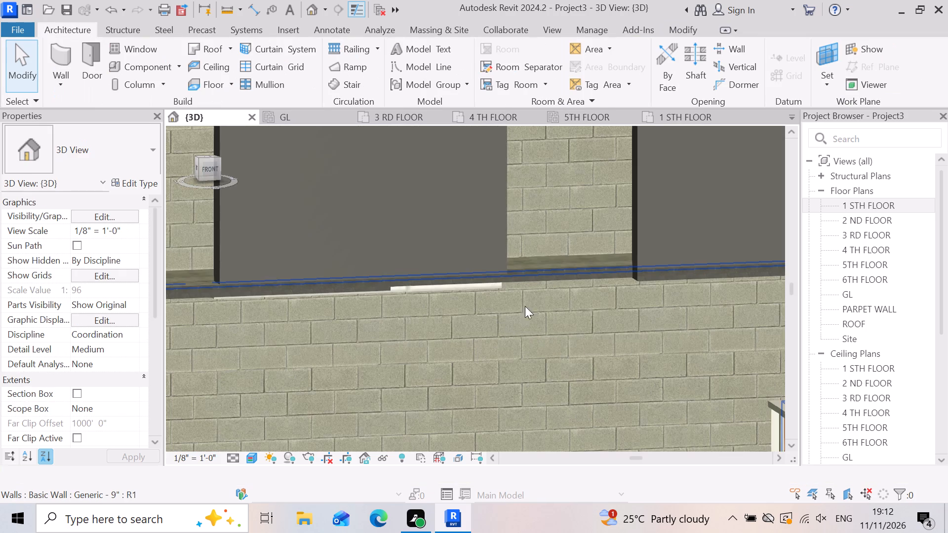
scroll(576, 292, down, 4)
scroll(605, 286, up, 5)
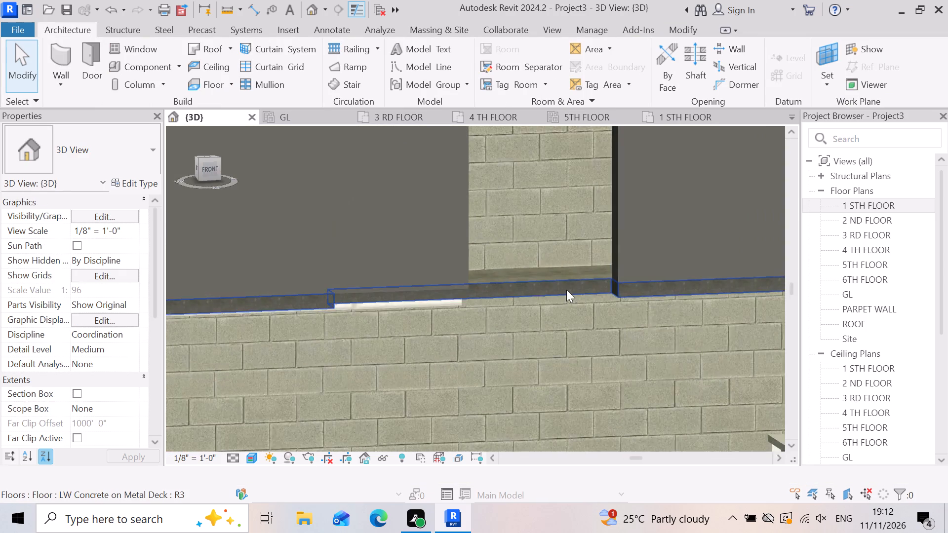
scroll(566, 290, up, 4)
scroll(573, 297, down, 3)
scroll(376, 317, up, 3)
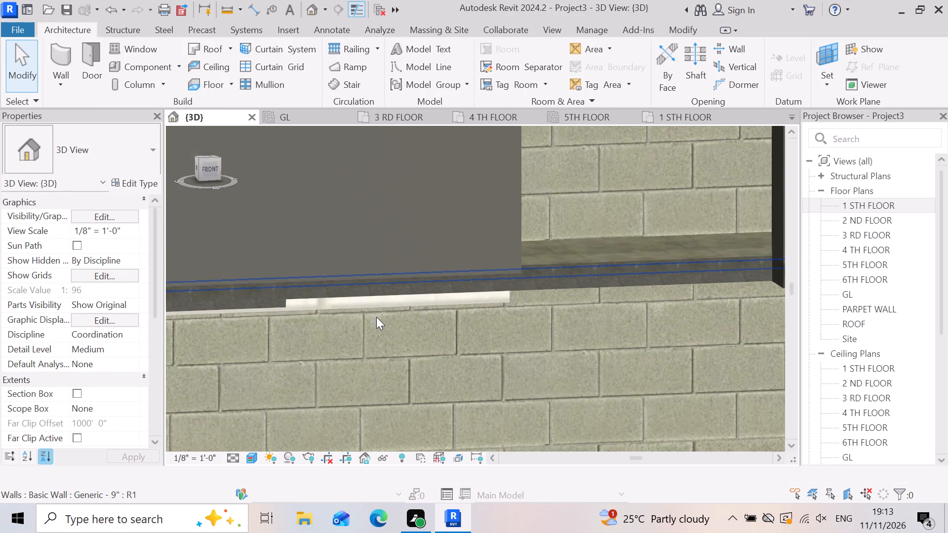
scroll(613, 299, down, 10)
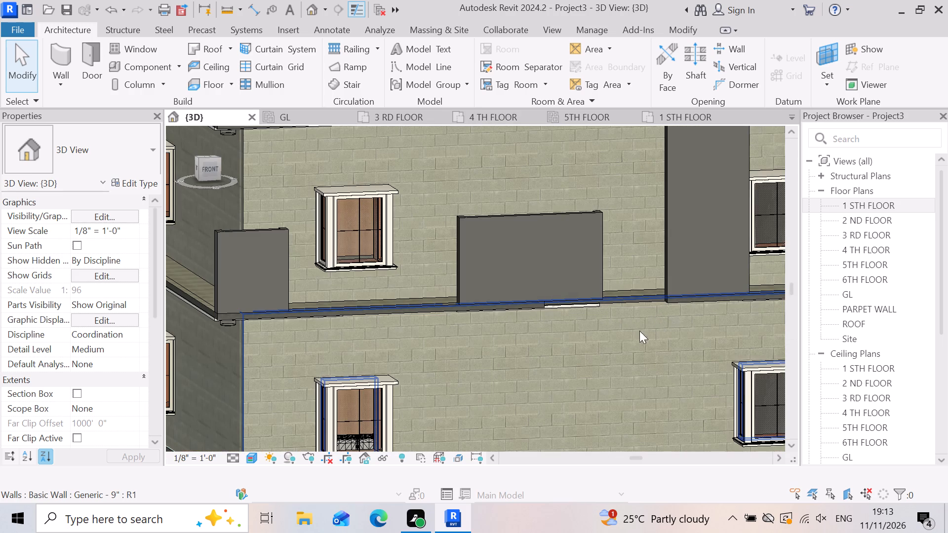
scroll(531, 308, up, 8)
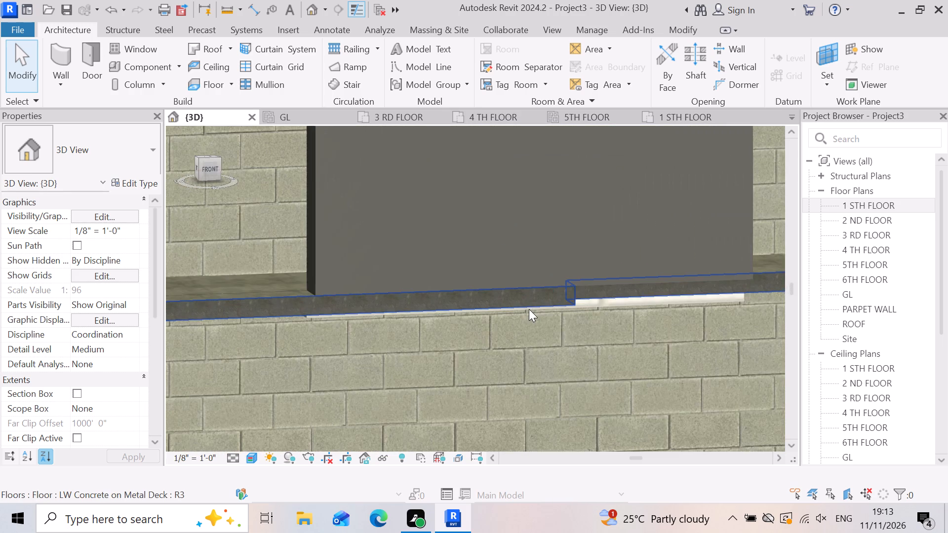
scroll(594, 317, down, 4)
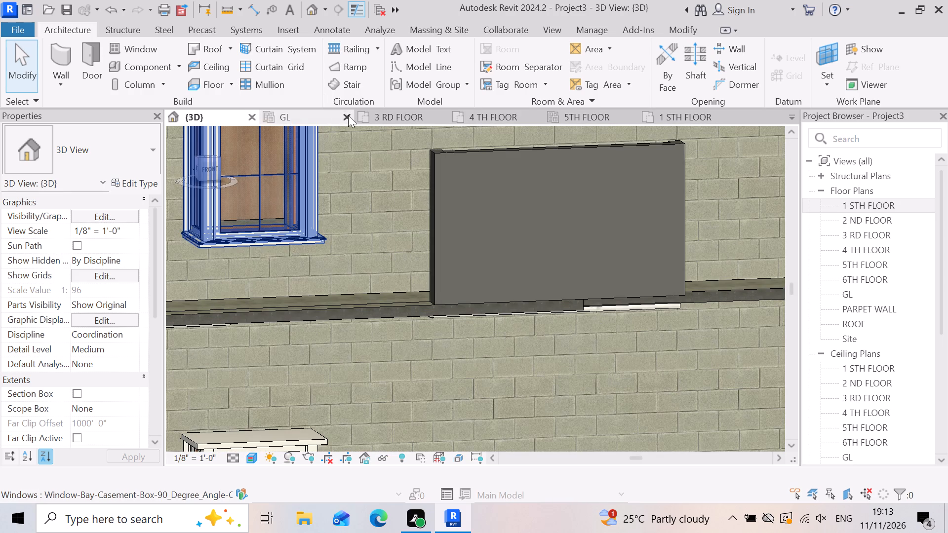
In the 1 STH FLOOR plan, select the front 4.5" wall of that pier and examine it against the slab edge.
click(684, 114)
scroll(546, 309, down, 3)
scroll(426, 322, up, 5)
key(Escape)
scroll(564, 299, up, 3)
click(572, 283)
scroll(574, 287, up, 5)
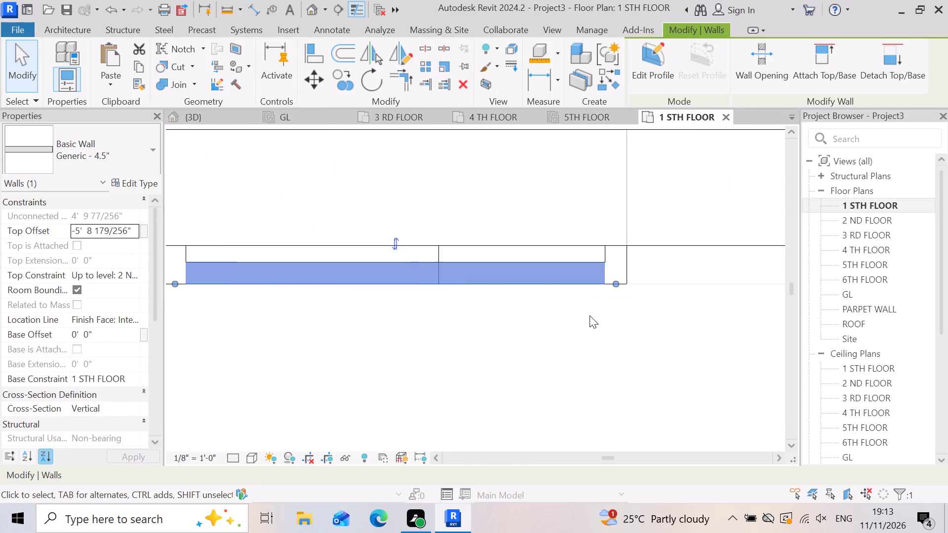
scroll(644, 317, down, 2)
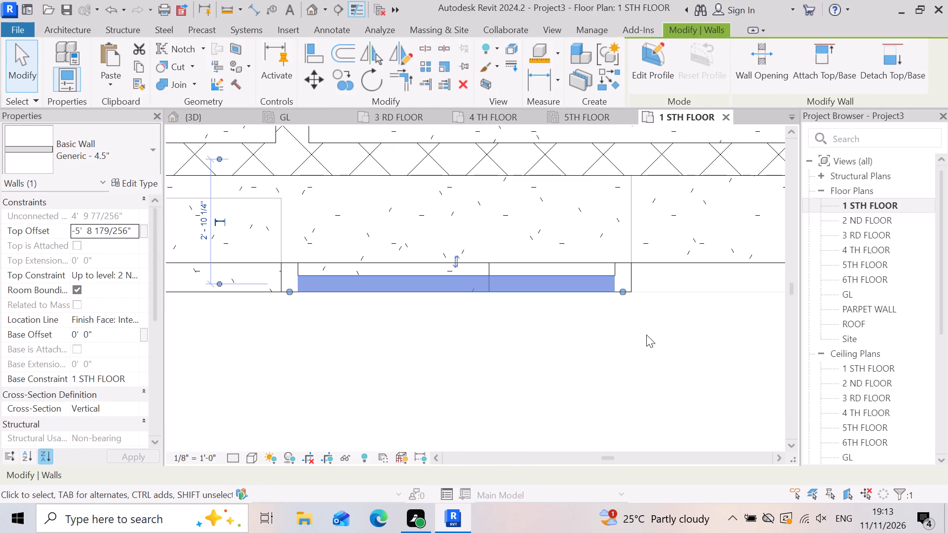
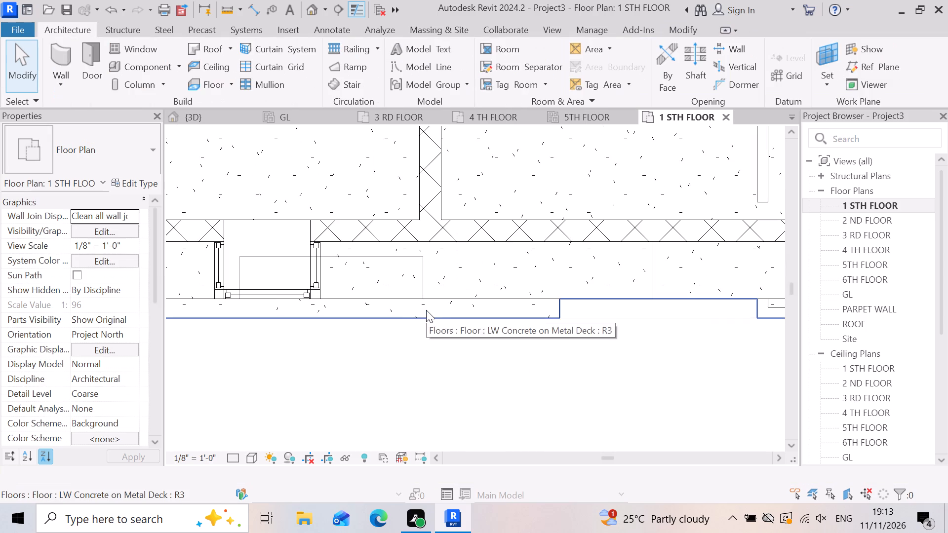
Draw an 8" long Generic - 4.5" return wall from the westernmost window's outer east corner out to the slab's front edge.
scroll(438, 227, down, 5)
scroll(270, 266, up, 5)
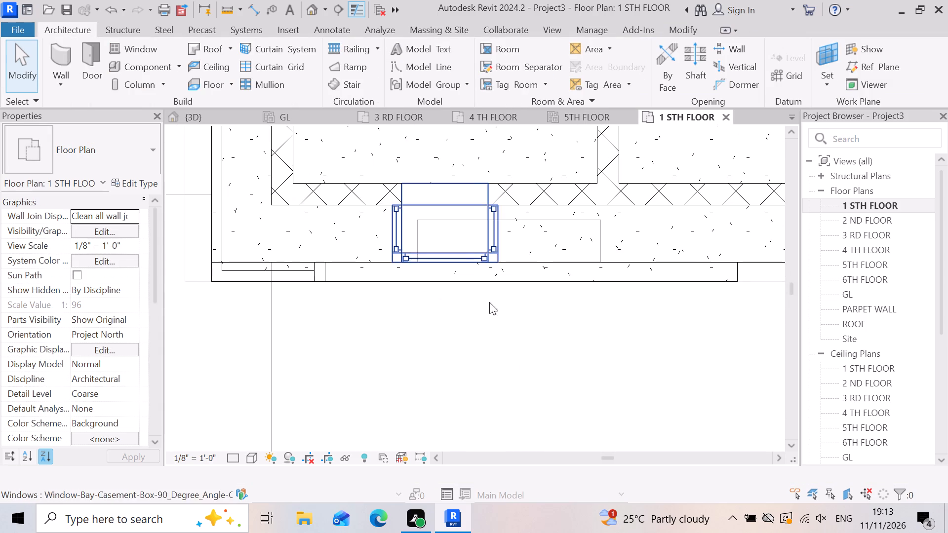
click(57, 55)
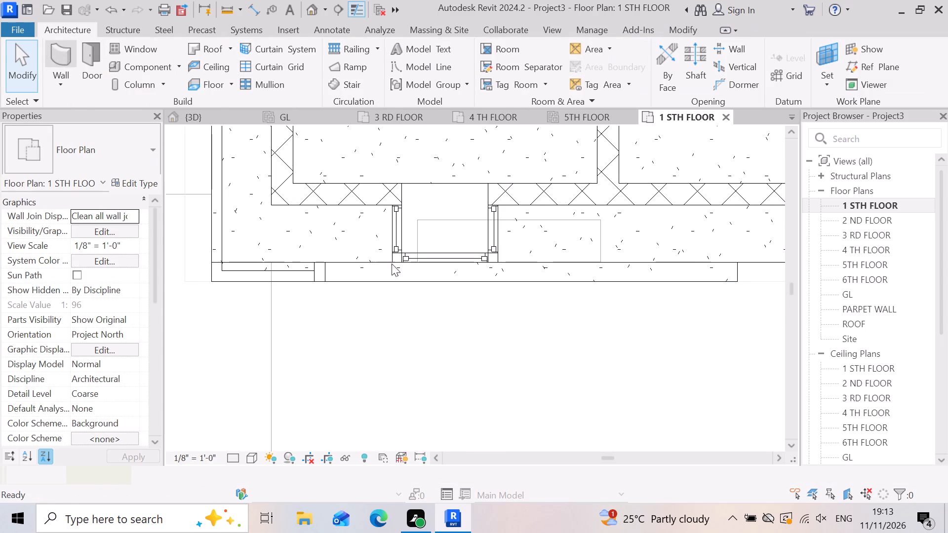
scroll(443, 255, up, 4)
scroll(591, 309, up, 5)
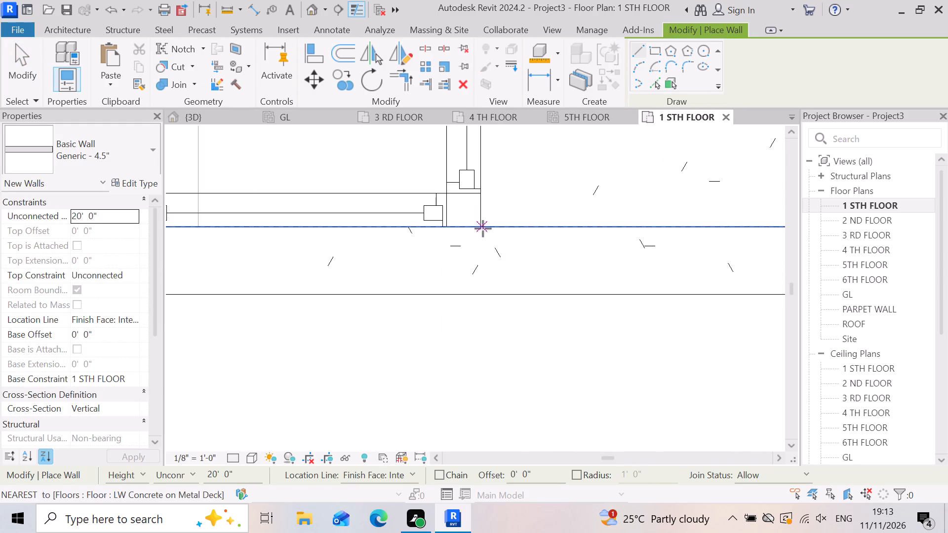
click(483, 228)
click(480, 292)
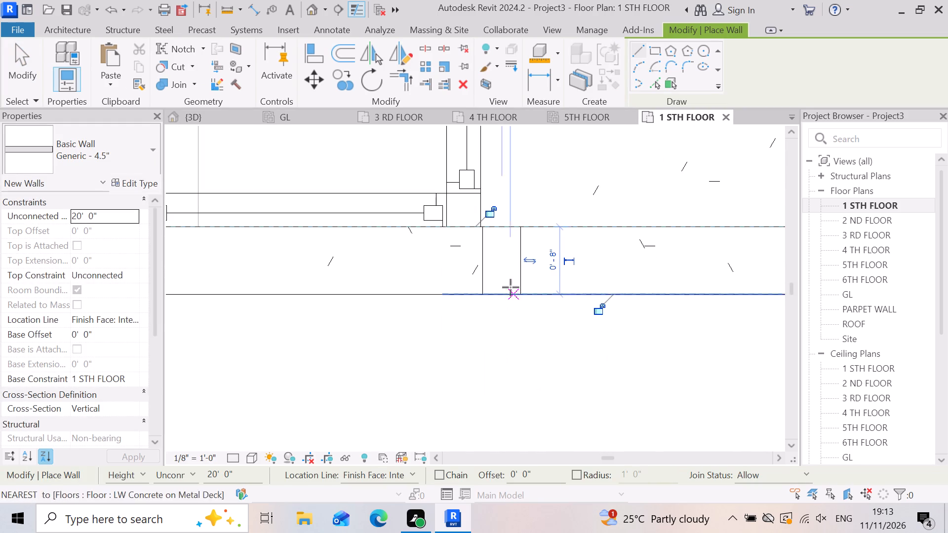
Draw the pier's front 4.5" wall eastward along the slab's front edge, starting from the new return's outer end.
click(518, 296)
scroll(517, 297, down, 4)
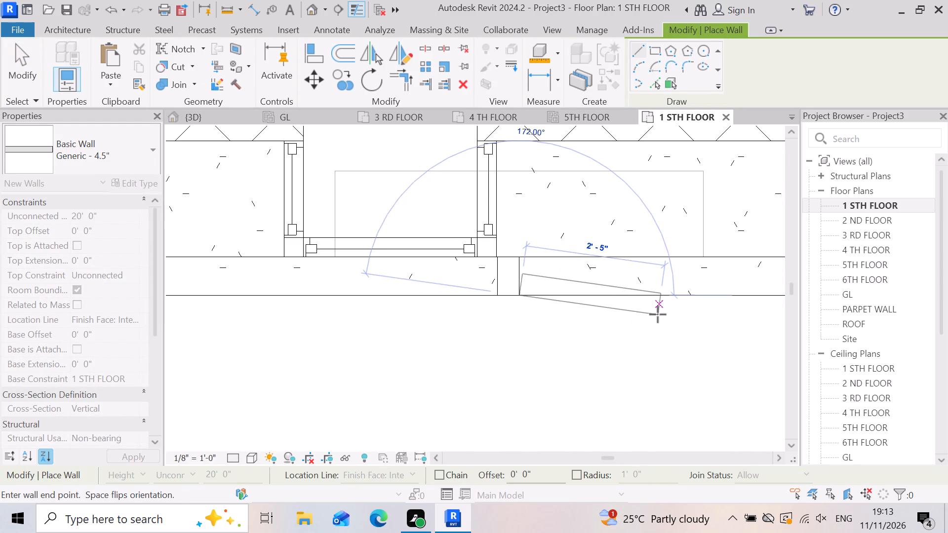
scroll(650, 295, down, 7)
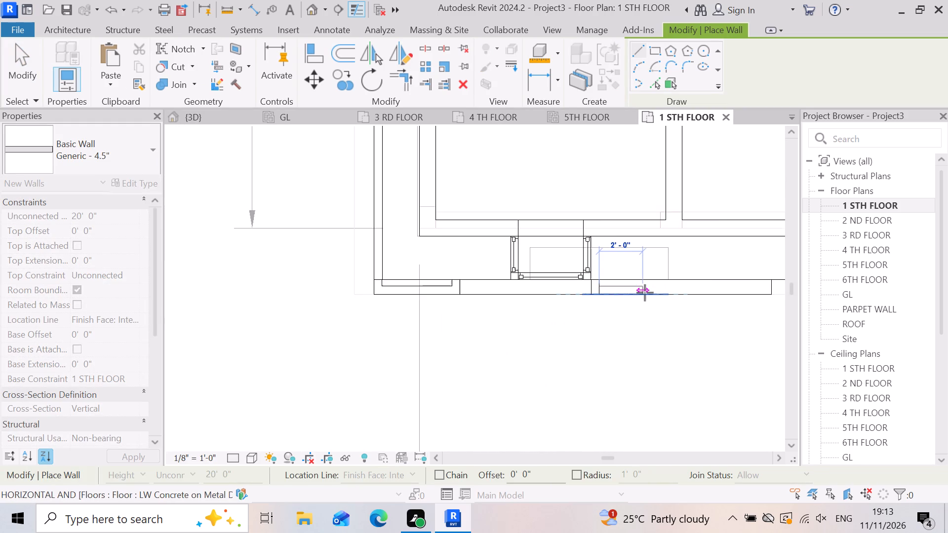
scroll(645, 293, up, 5)
scroll(708, 289, up, 2)
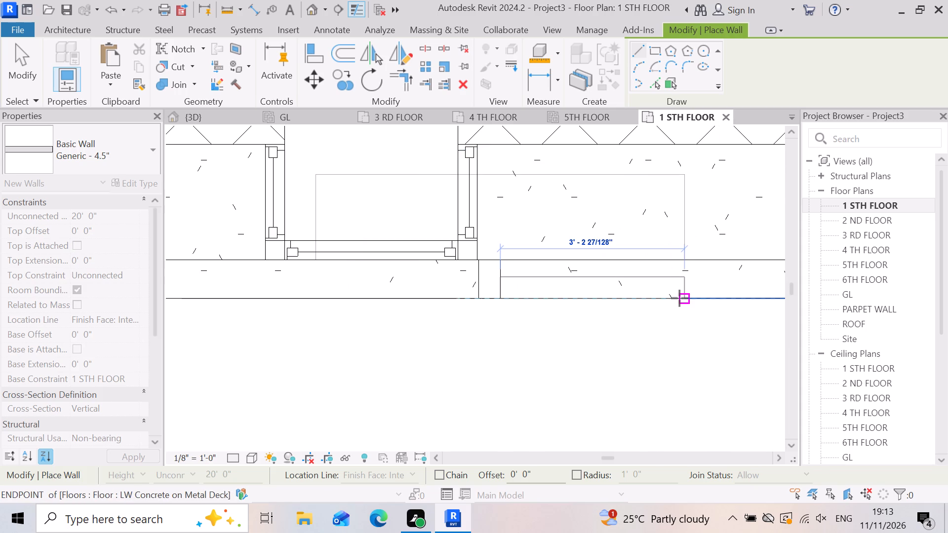
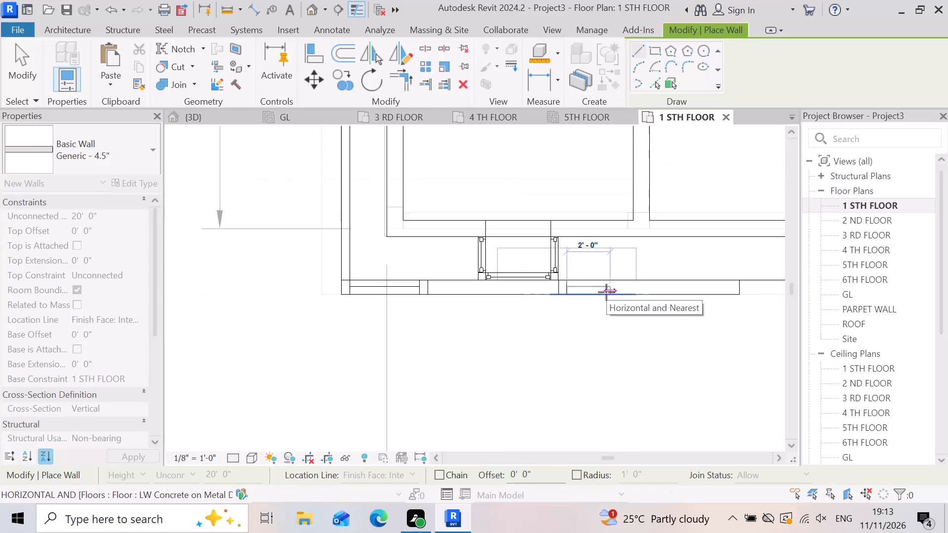
Finish the pier's front 4.5" wall at the east corner of the slab's front projection, about 8' 1.5" long.
scroll(639, 297, up, 3)
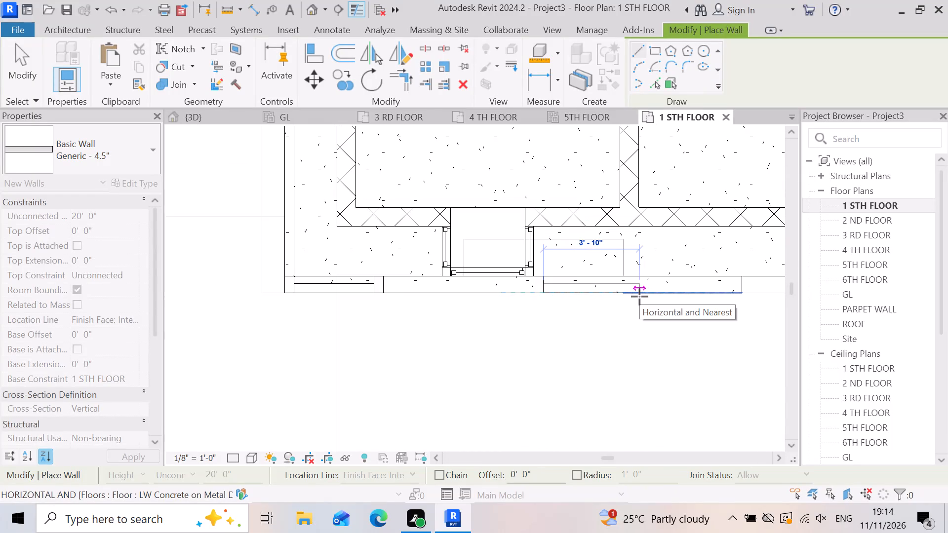
scroll(636, 299, down, 2)
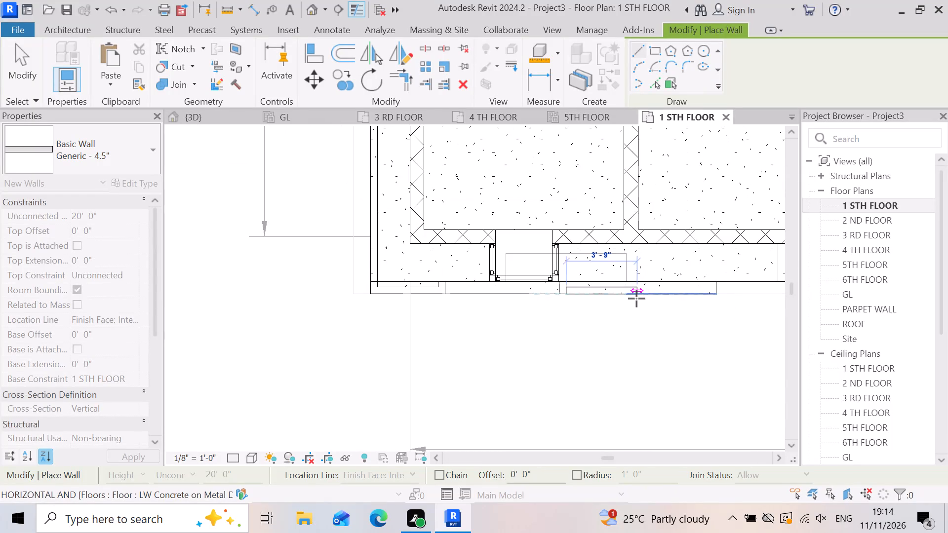
scroll(634, 305, down, 1)
scroll(679, 305, up, 1)
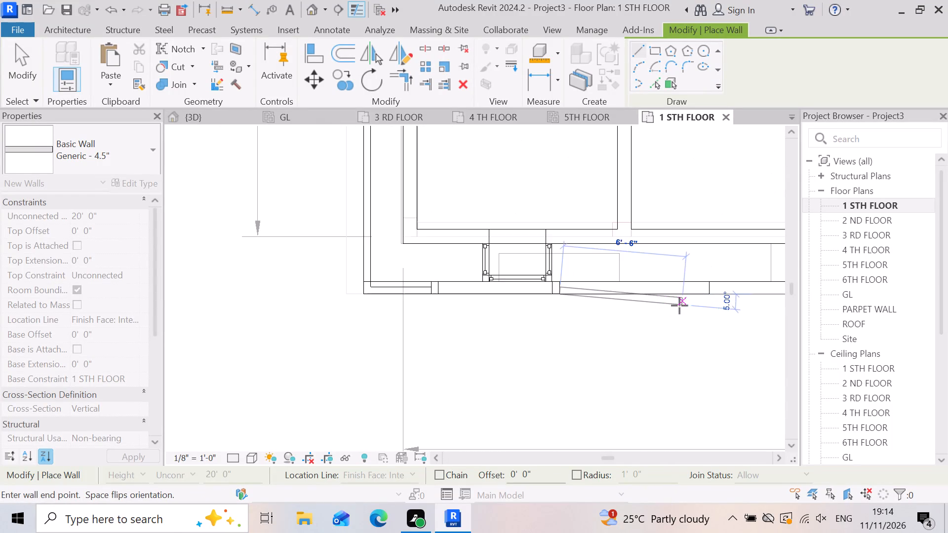
scroll(680, 306, up, 6)
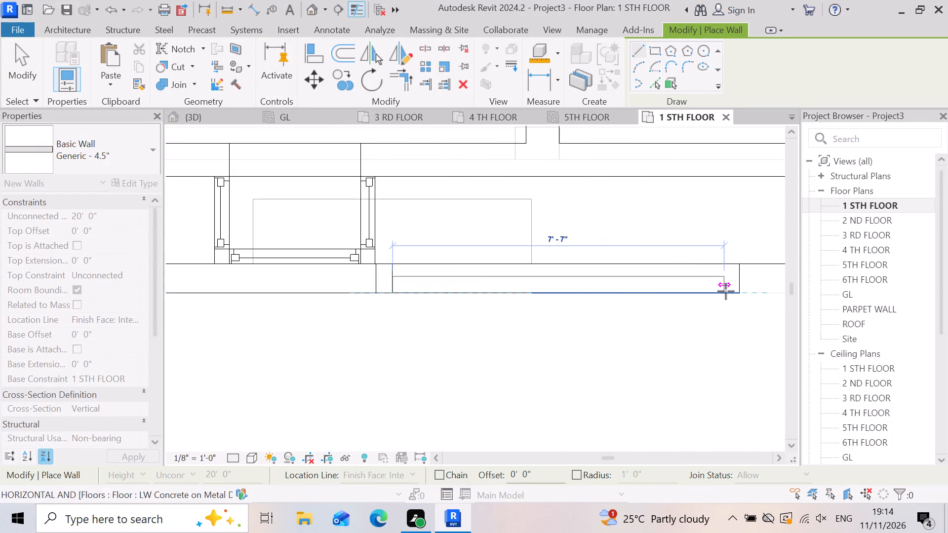
click(741, 288)
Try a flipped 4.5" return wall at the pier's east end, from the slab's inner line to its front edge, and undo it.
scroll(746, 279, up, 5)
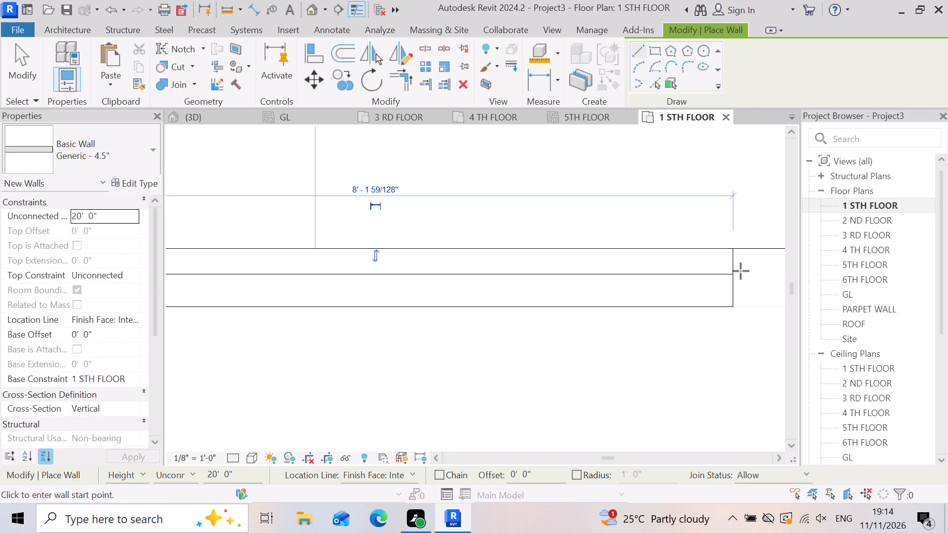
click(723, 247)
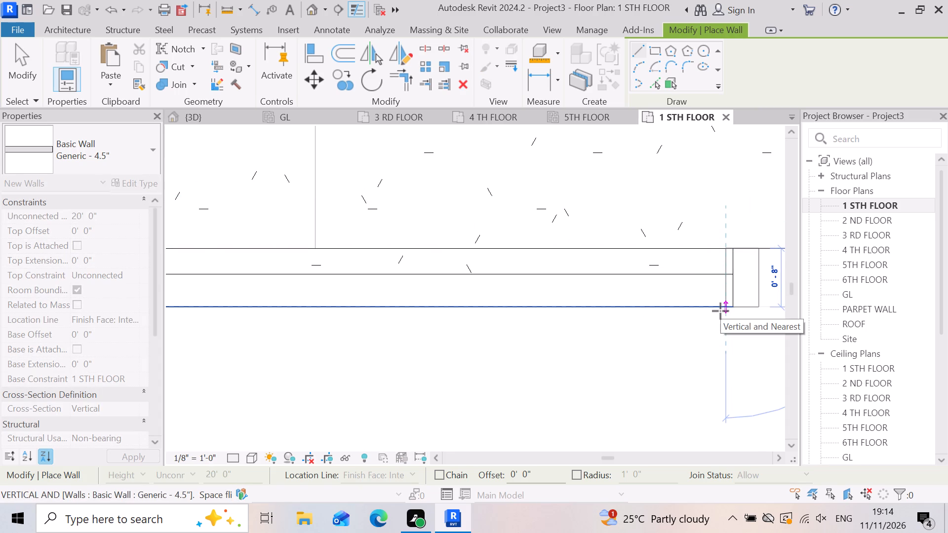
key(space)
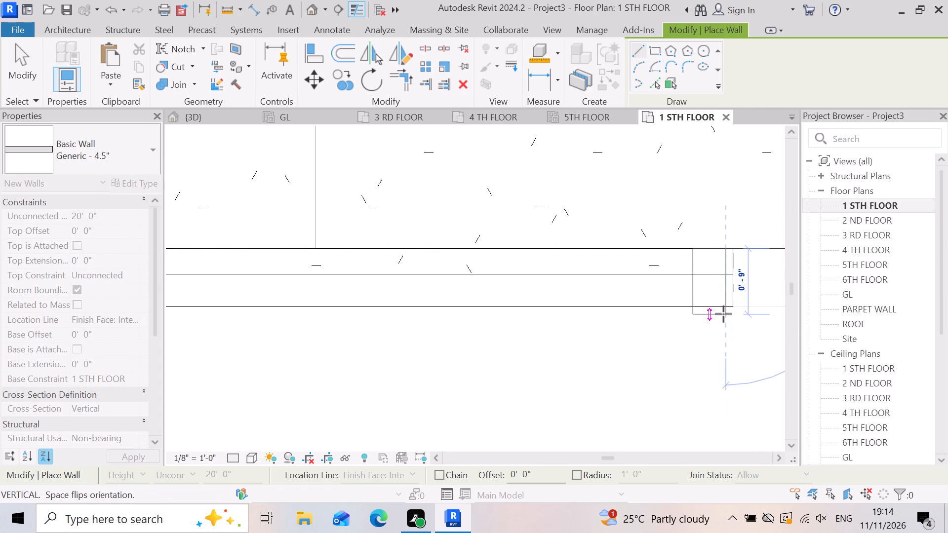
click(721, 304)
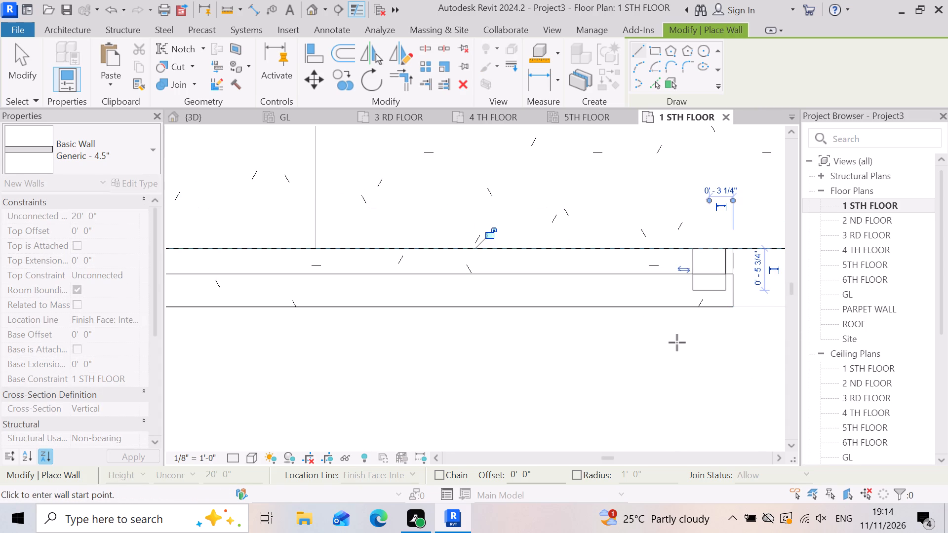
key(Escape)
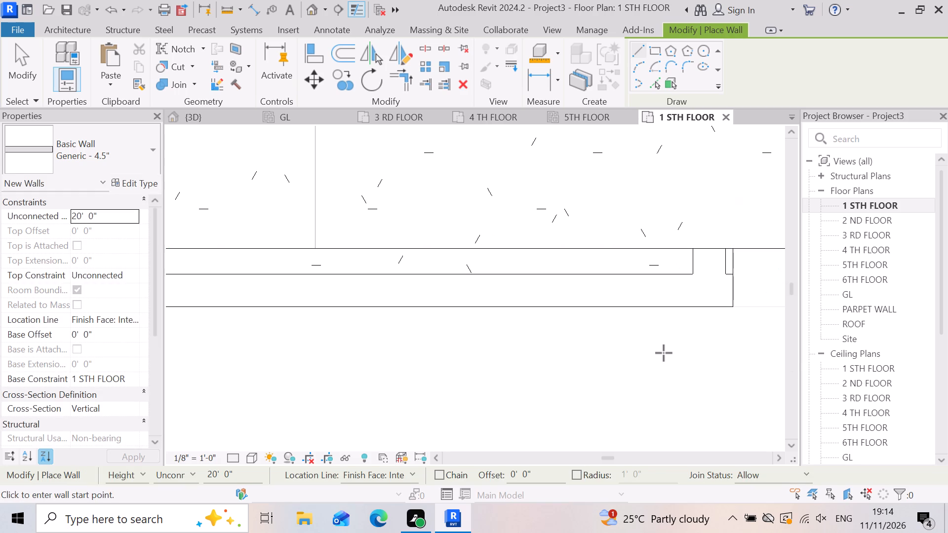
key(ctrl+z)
Draw a Generic - 4.5" return wall about 8" long at the pier's east end, out to the front wall's outer face.
scroll(714, 233, up, 3)
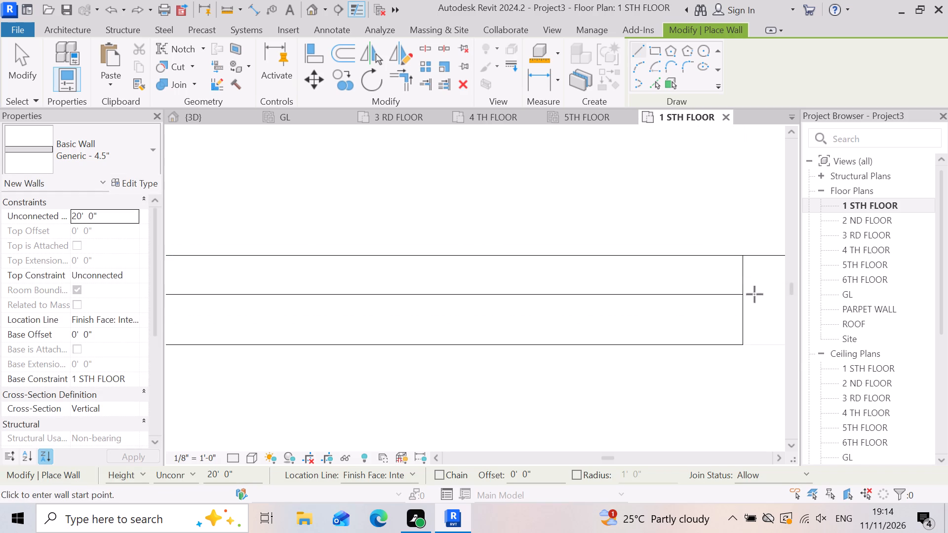
scroll(661, 297, down, 3)
scroll(676, 353, down, 4)
scroll(723, 350, up, 3)
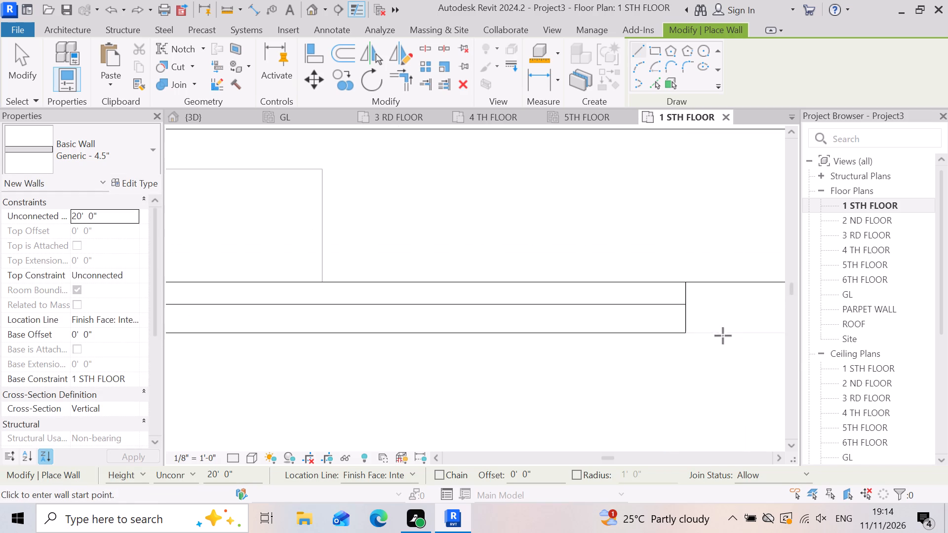
click(659, 277)
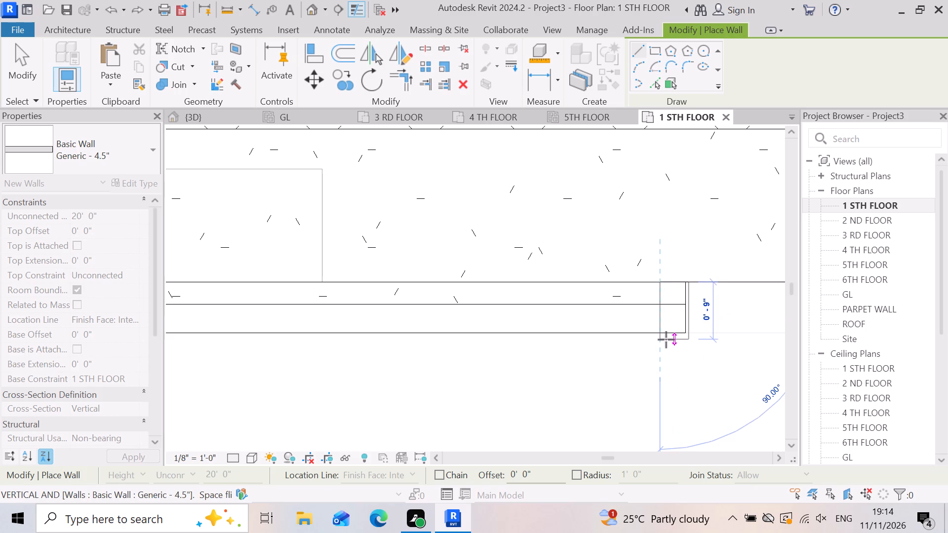
click(666, 335)
key(Escape)
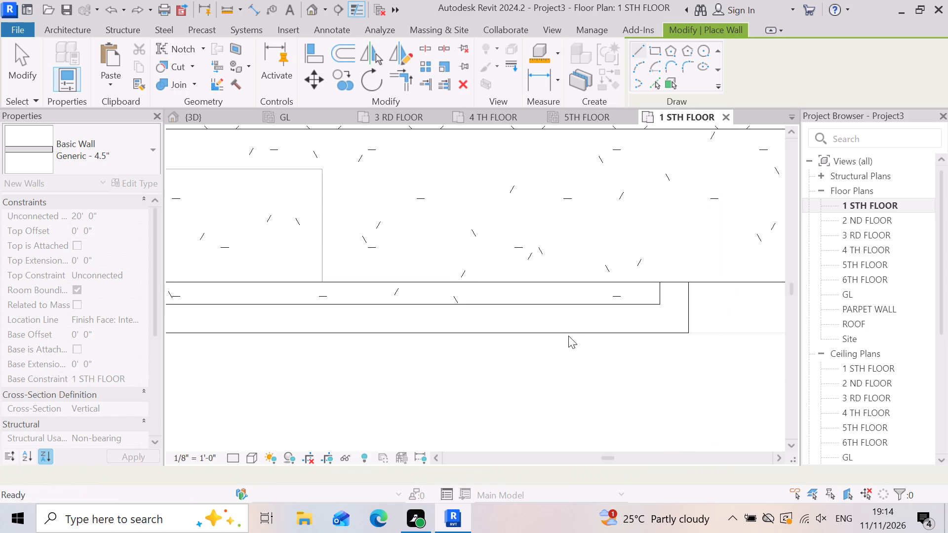
Leave wall placement and examine the first-floor front piers in plan and in the 3D view.
scroll(594, 316, down, 11)
scroll(502, 362, down, 3)
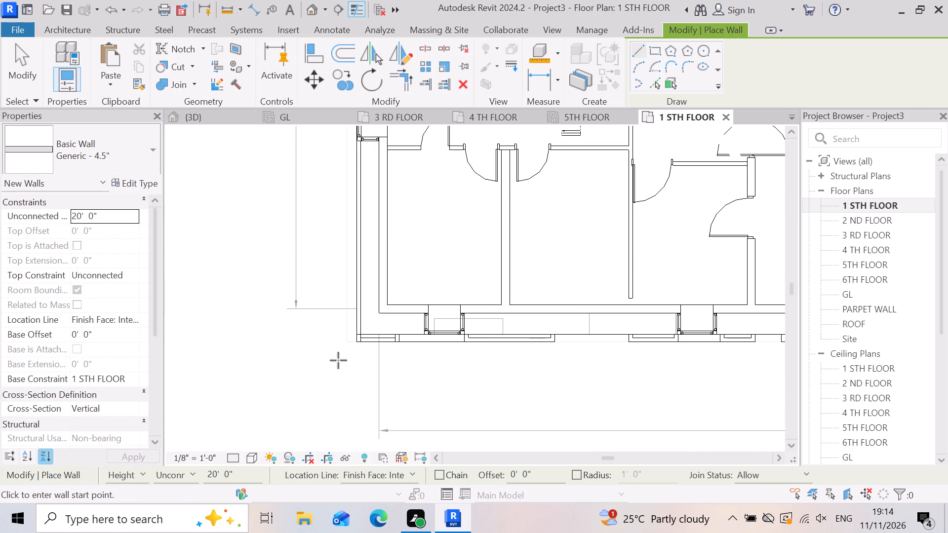
scroll(415, 325, down, 3)
scroll(528, 321, up, 6)
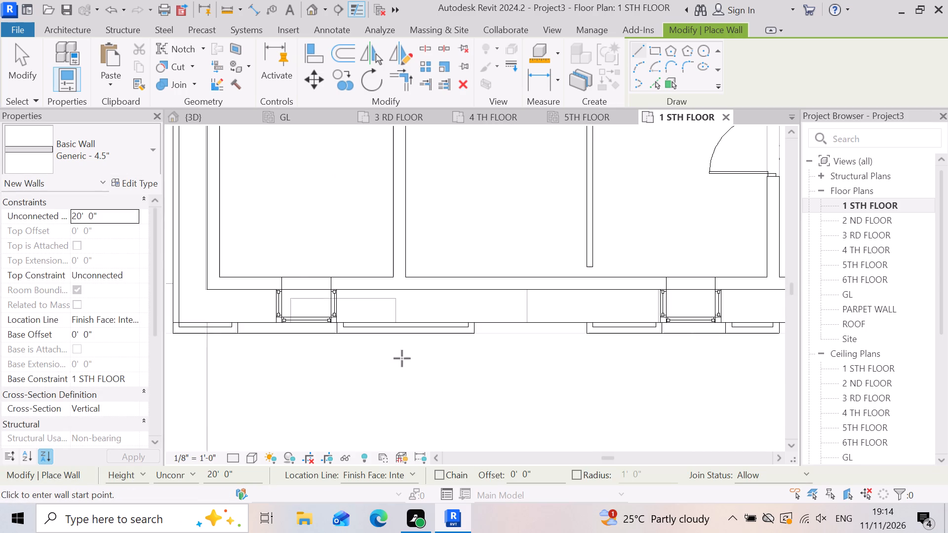
scroll(407, 354, up, 4)
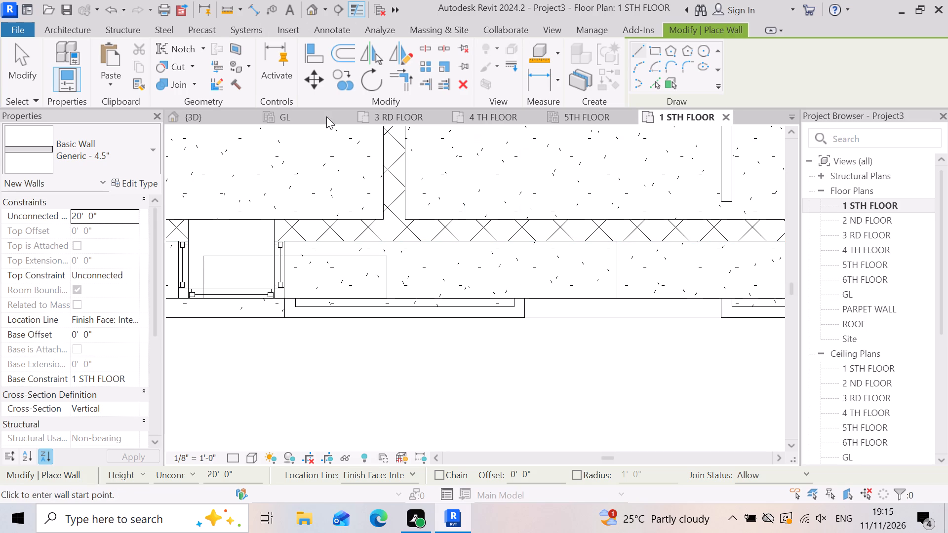
click(229, 116)
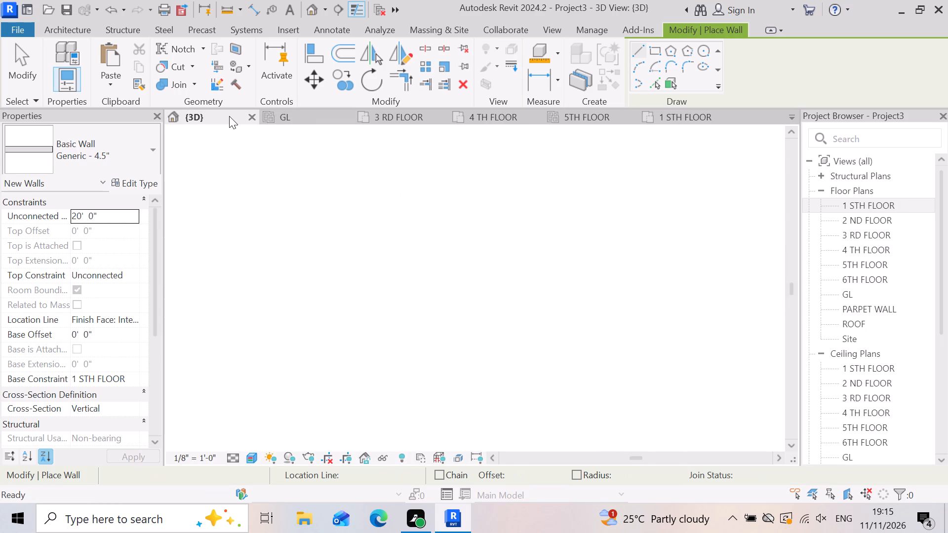
scroll(513, 221, down, 11)
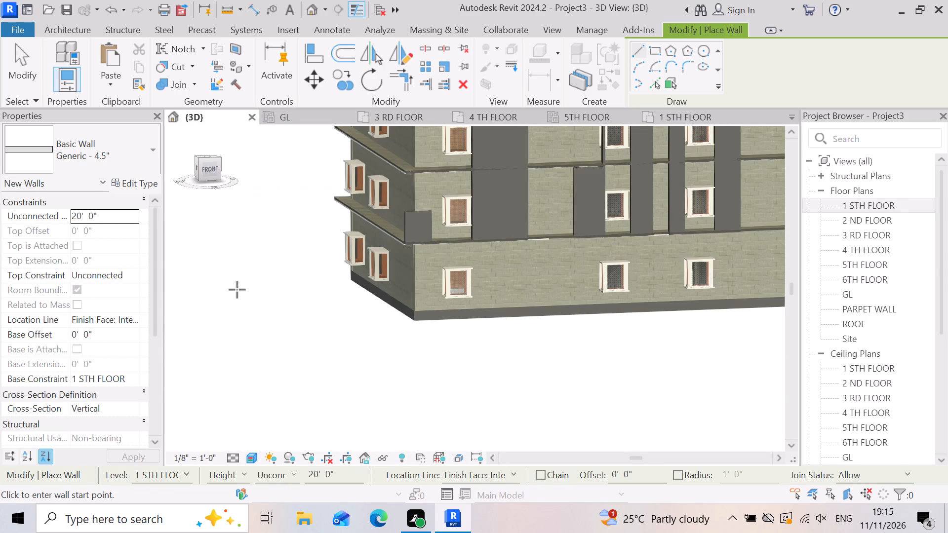
click(215, 309)
key(Escape)
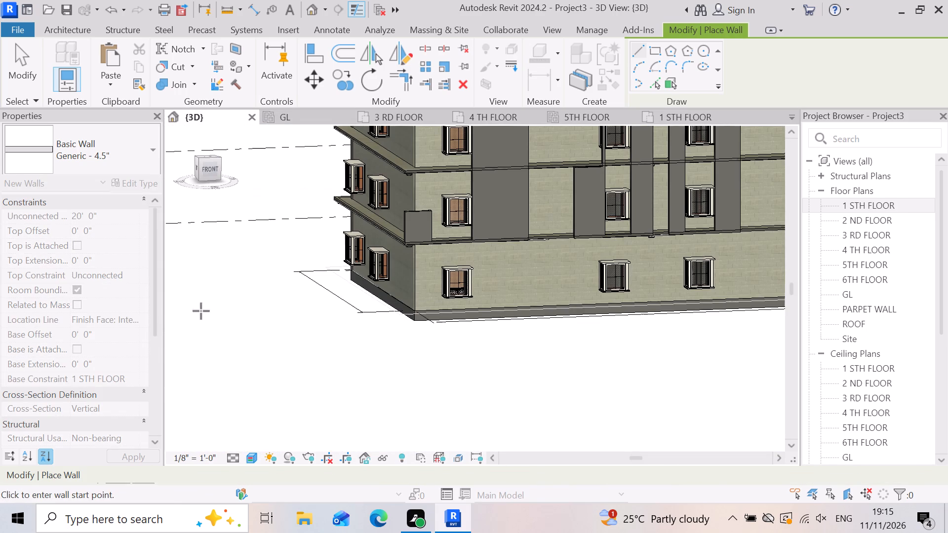
scroll(318, 305, down, 4)
scroll(374, 308, up, 2)
scroll(434, 219, up, 3)
scroll(458, 340, down, 4)
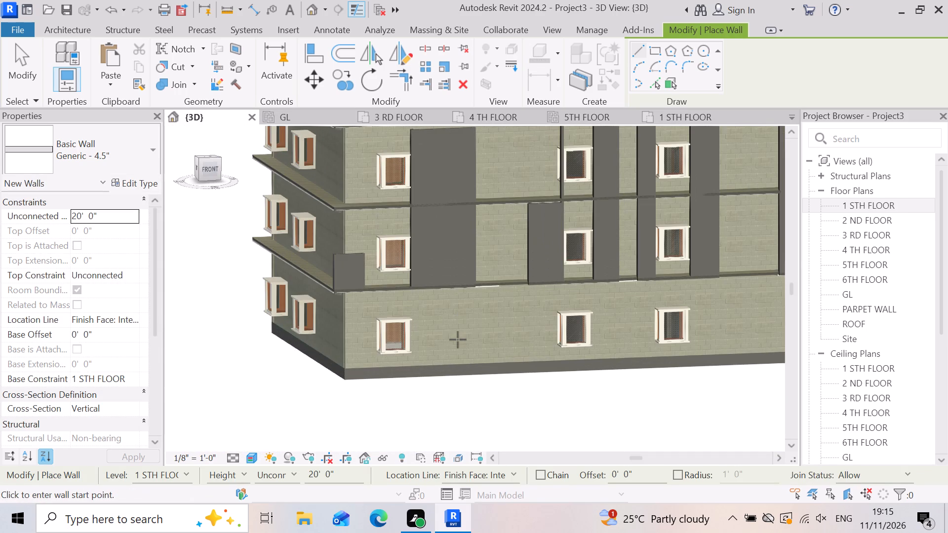
key(Escape)
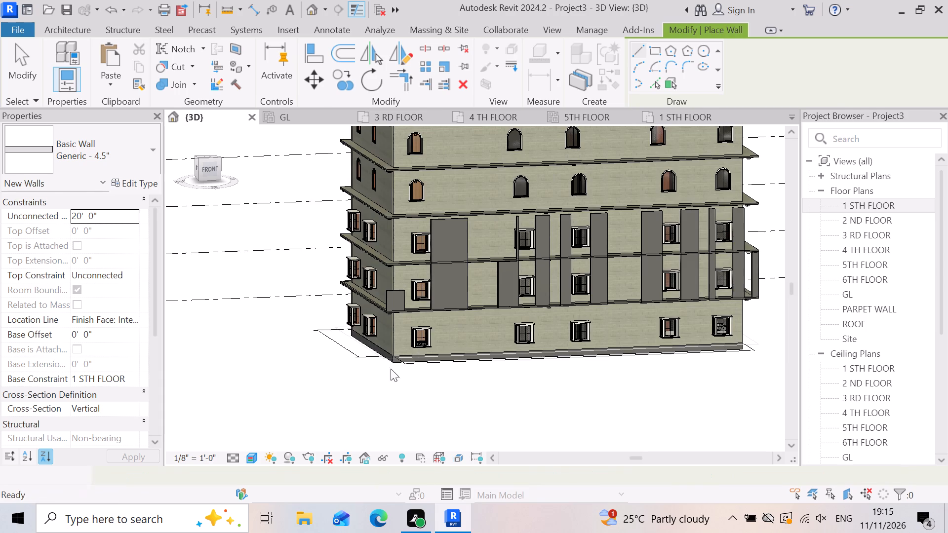
scroll(433, 378, down, 1)
scroll(487, 243, up, 2)
scroll(441, 260, up, 6)
Set the top constraint of the pier's front wall east of the westernmost window to level 2 ND FLOOR with a -6" top offset.
click(441, 260)
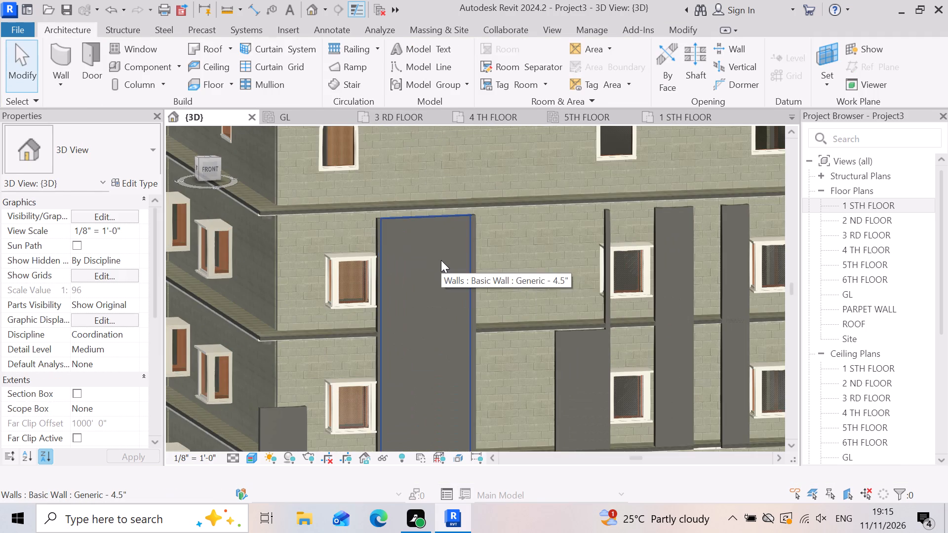
scroll(441, 260, down, 8)
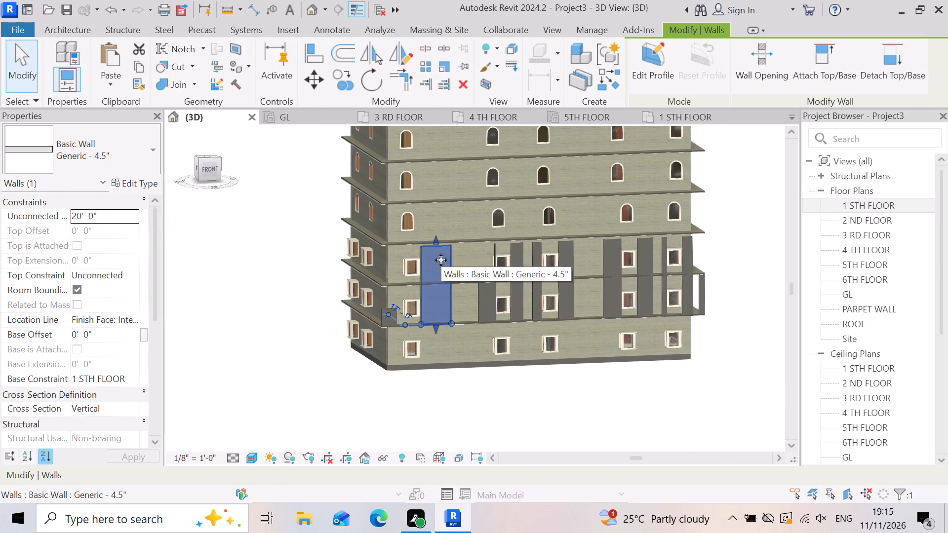
scroll(471, 266, up, 2)
scroll(340, 324, up, 3)
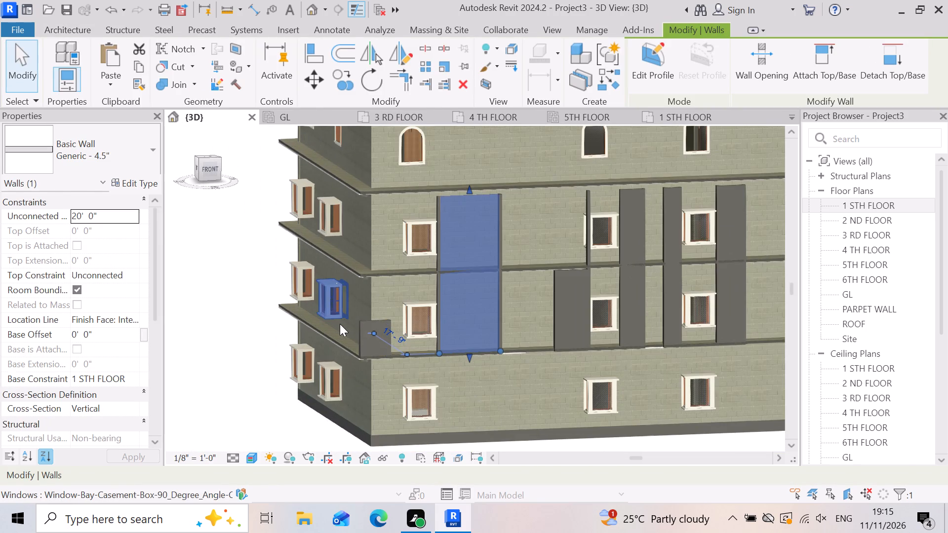
scroll(342, 323, down, 1)
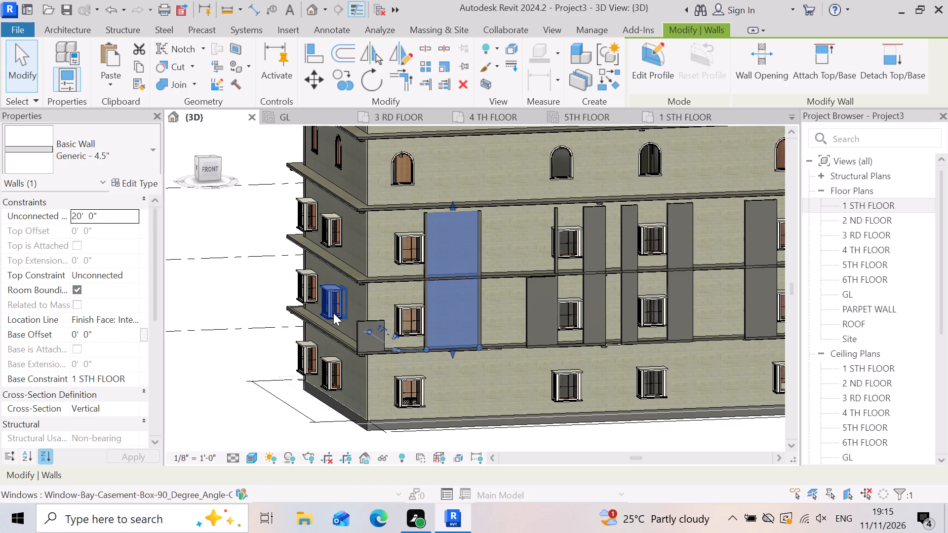
scroll(328, 298, down, 2)
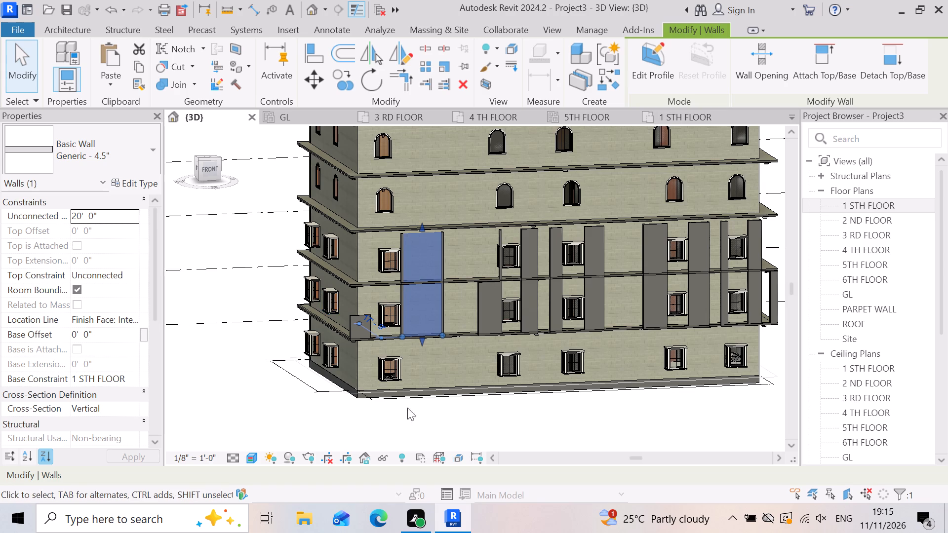
scroll(406, 392, up, 3)
scroll(511, 334, down, 3)
scroll(405, 311, up, 7)
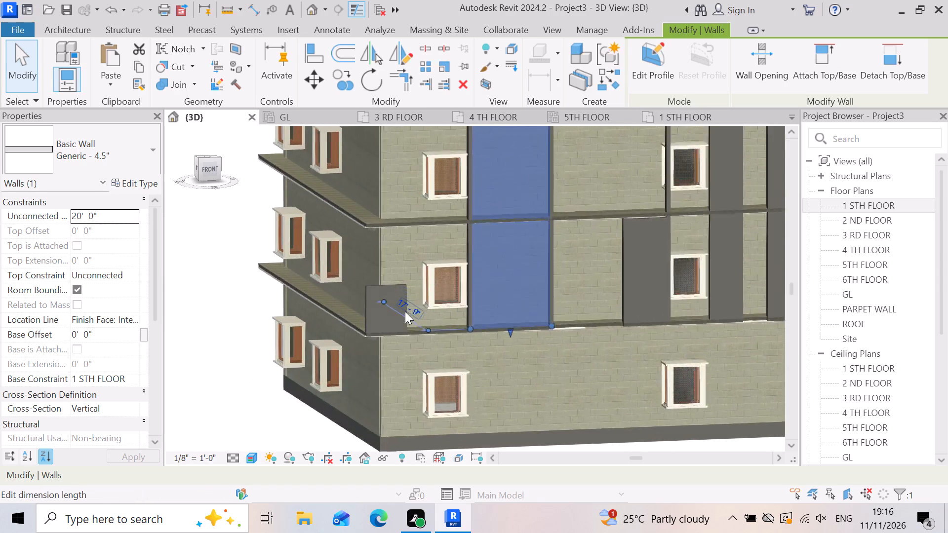
scroll(405, 311, up, 1)
scroll(382, 343, up, 3)
scroll(375, 340, down, 3)
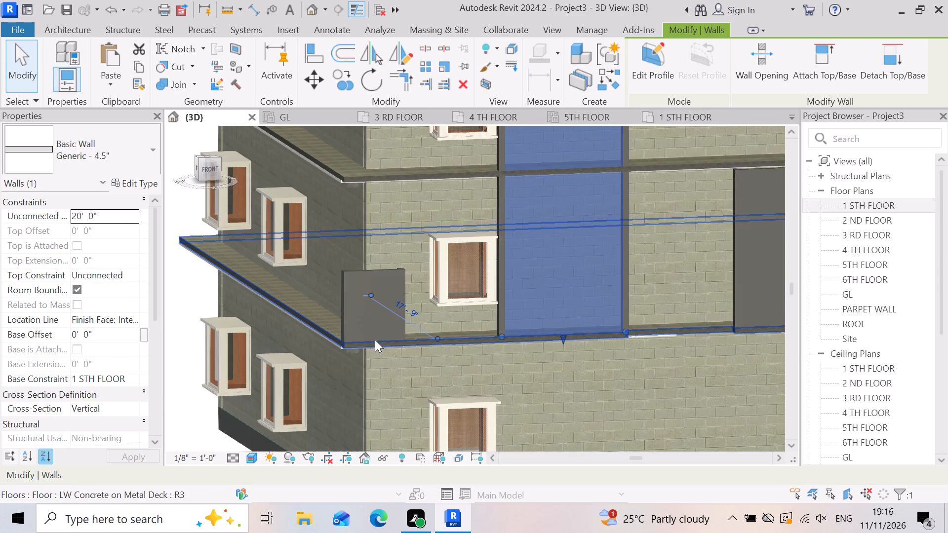
scroll(322, 339, up, 3)
scroll(395, 358, up, 12)
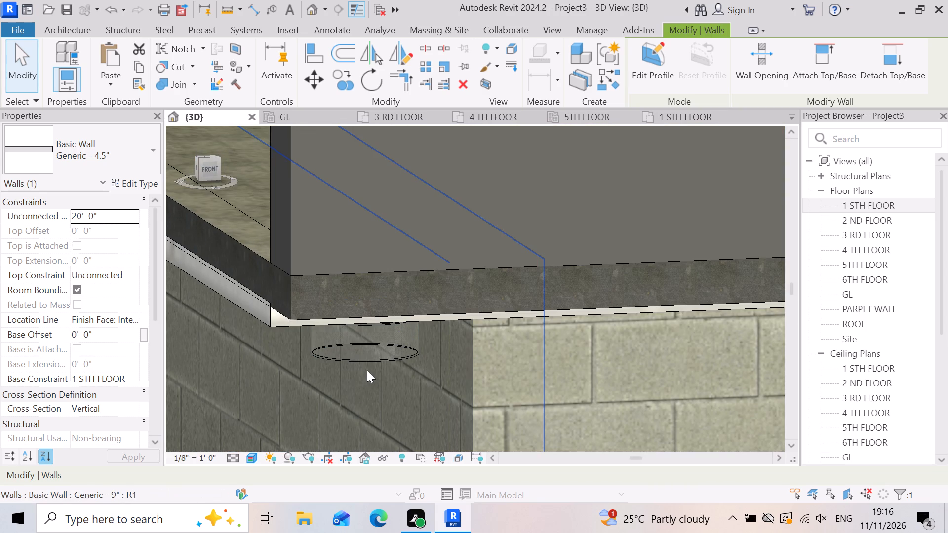
scroll(367, 366, up, 2)
scroll(397, 350, down, 8)
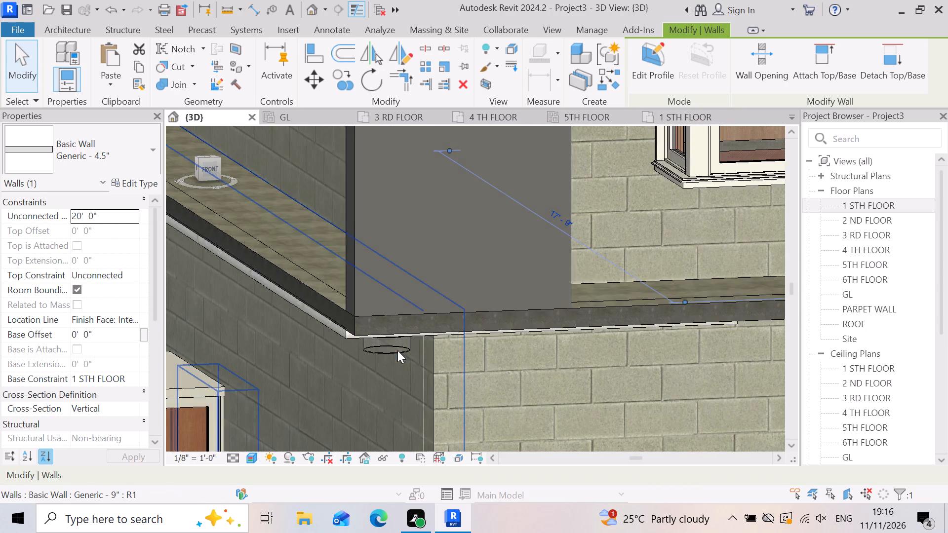
scroll(397, 350, down, 12)
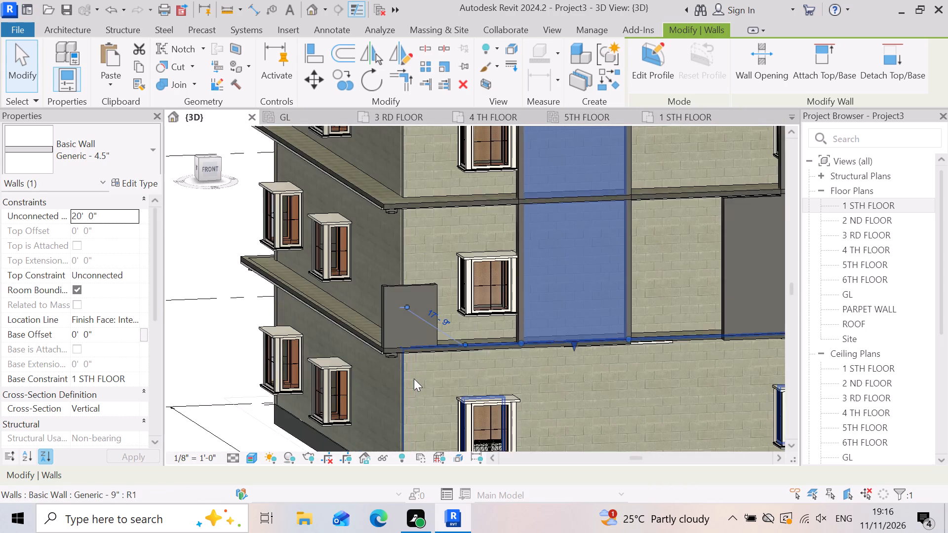
scroll(414, 379, down, 1)
click(125, 273)
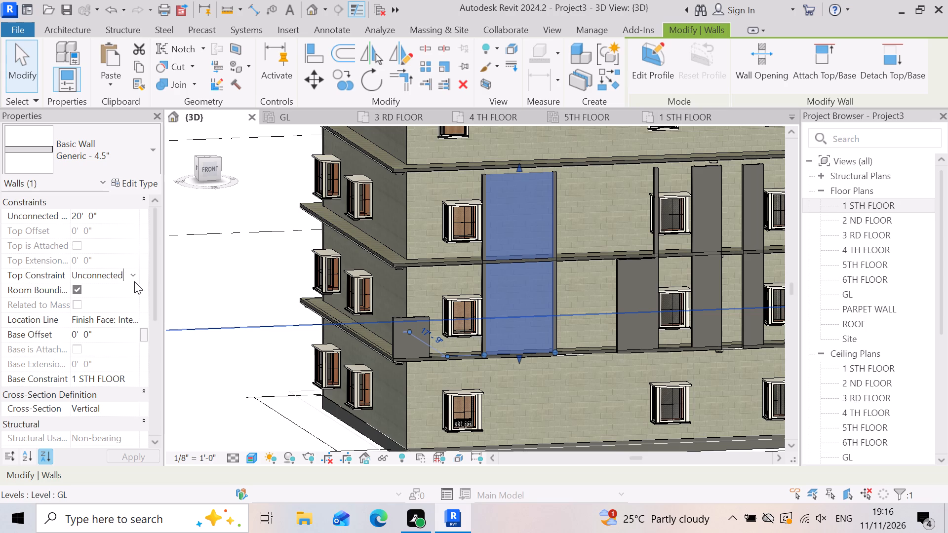
click(134, 278)
click(134, 323)
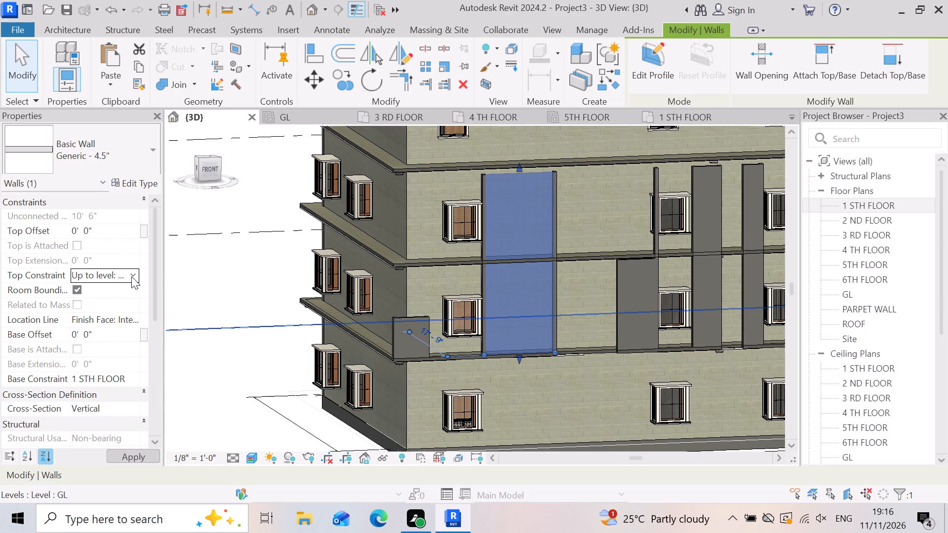
click(116, 233)
text(-6)
key(shift+quotedbl)
key(Return)
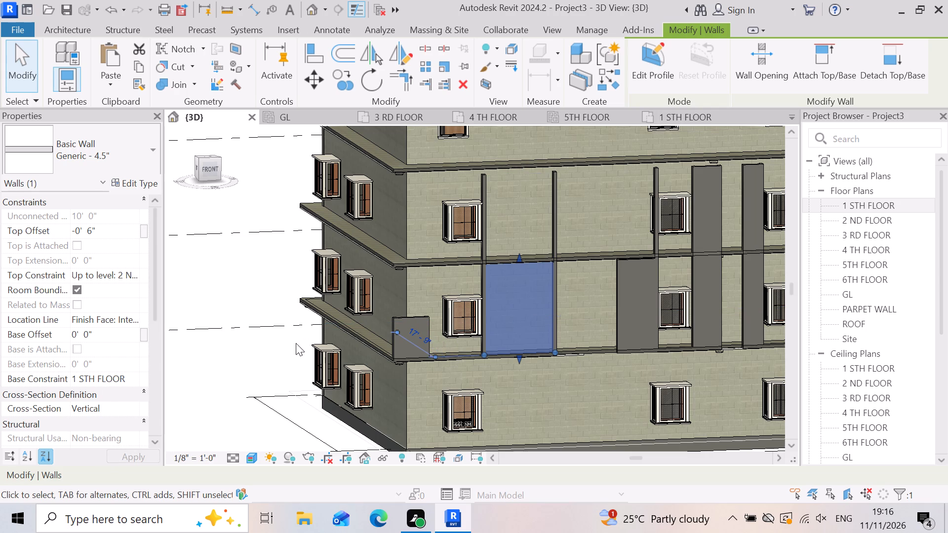
key(Escape)
scroll(558, 233, up, 4)
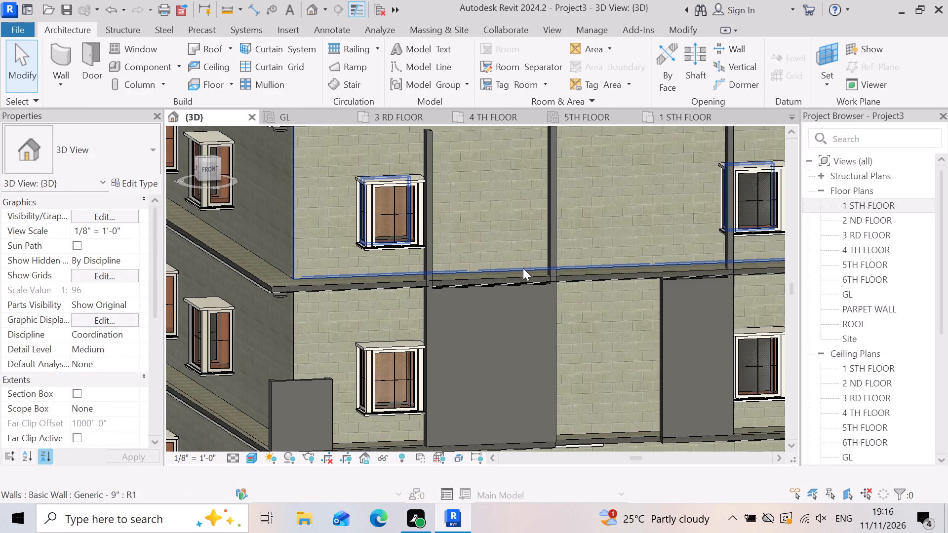
Set both return walls of the pier east of the westernmost window to top constraint 2 ND FLOOR with a -6" top offset.
ctrl+click(429, 241)
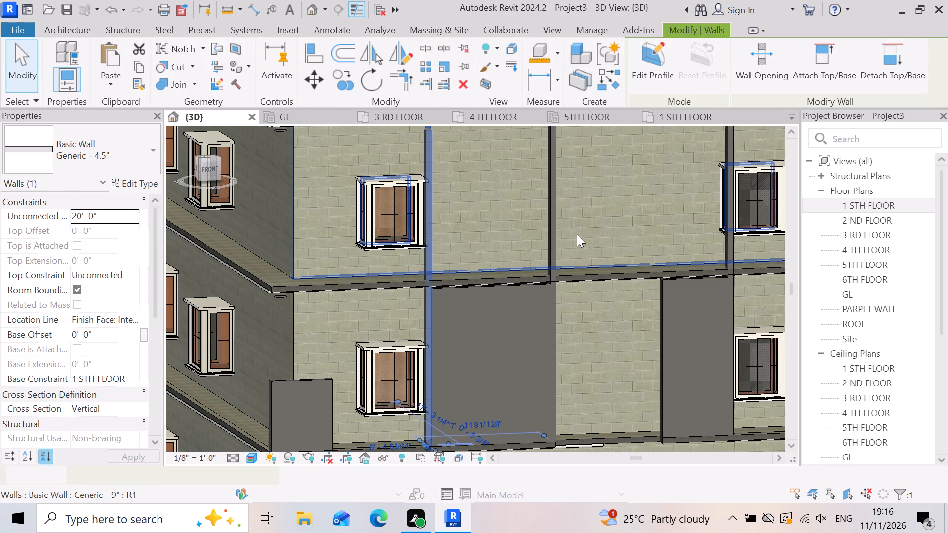
ctrl+click(559, 239)
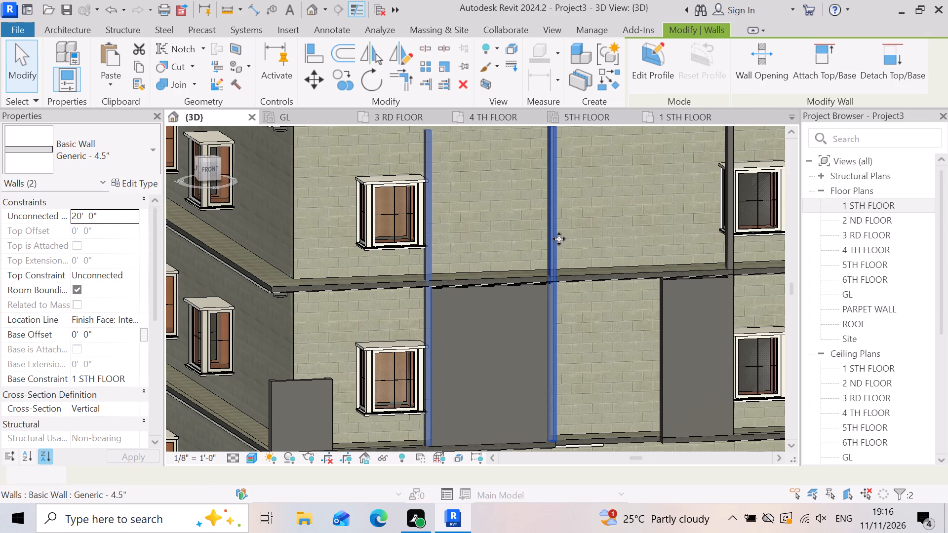
click(130, 278)
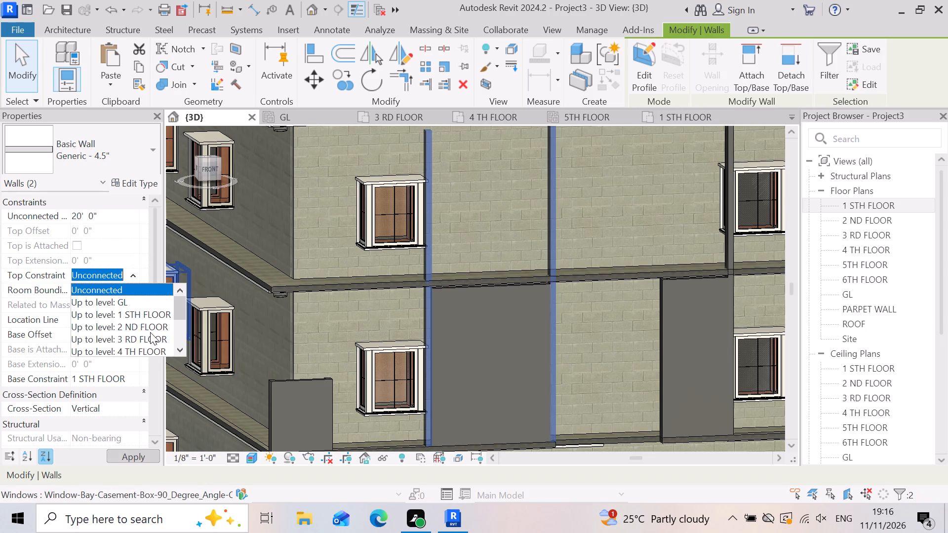
click(134, 325)
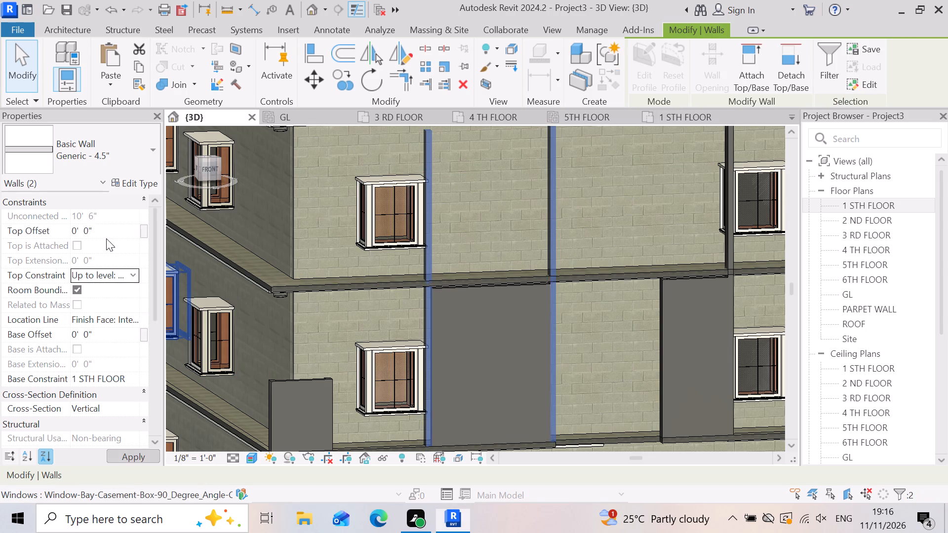
click(118, 232)
text(-6)
key(shift+quotedbl)
key(Return)
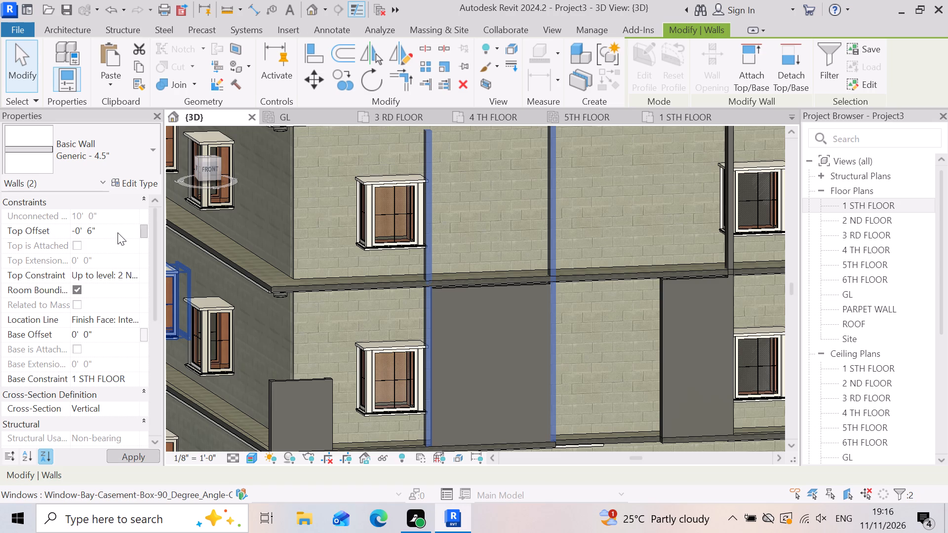
click(139, 459)
scroll(505, 335, down, 4)
key(Escape)
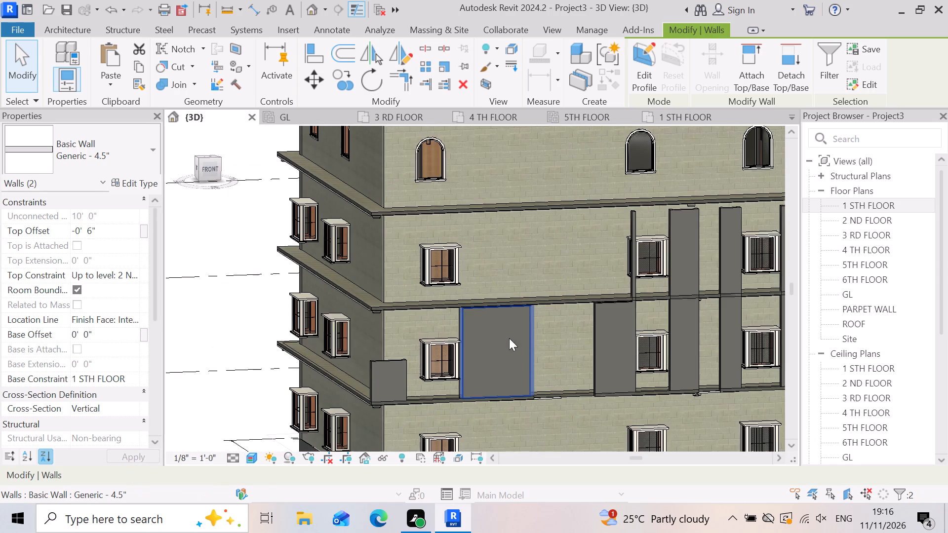
Examine the first-floor front piers around the second window from the west in 3D.
scroll(503, 339, down, 3)
scroll(644, 379, up, 8)
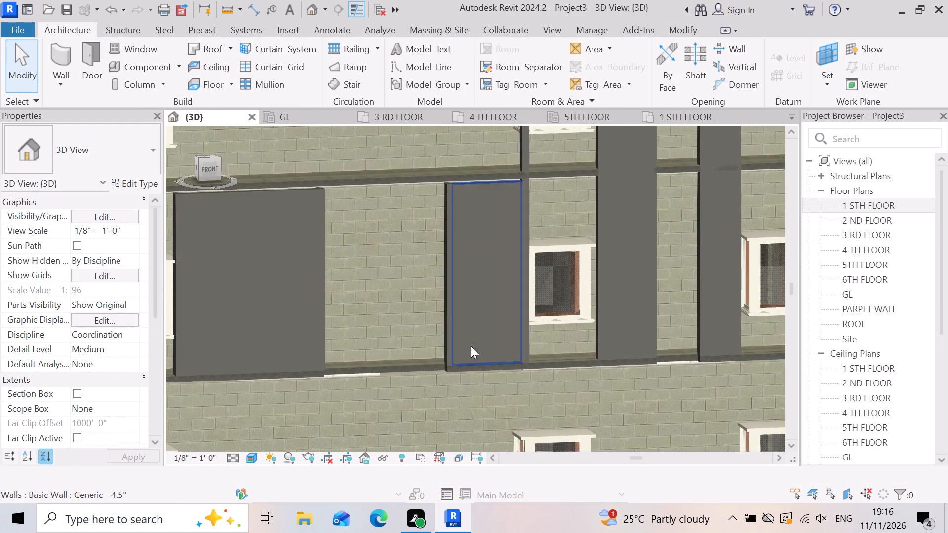
scroll(428, 383, up, 3)
scroll(611, 387, down, 2)
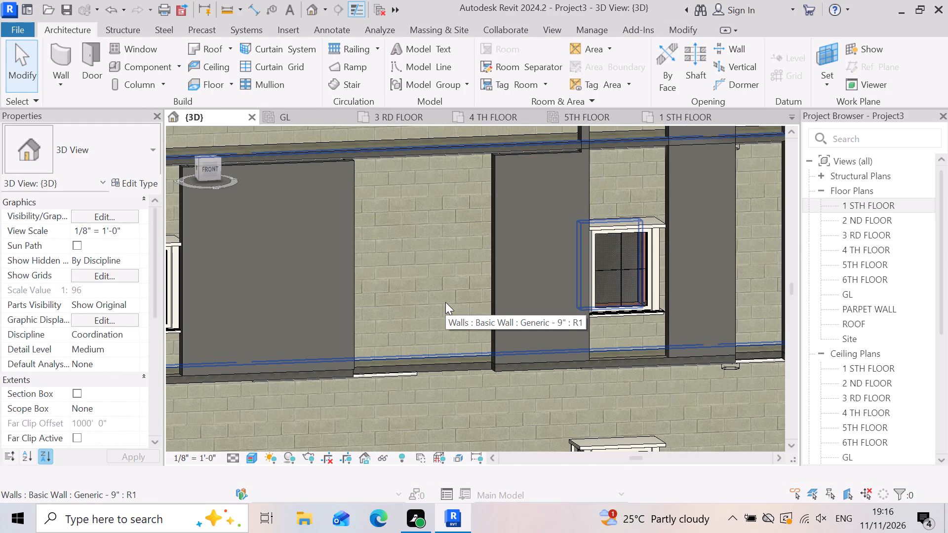
scroll(551, 350, up, 1)
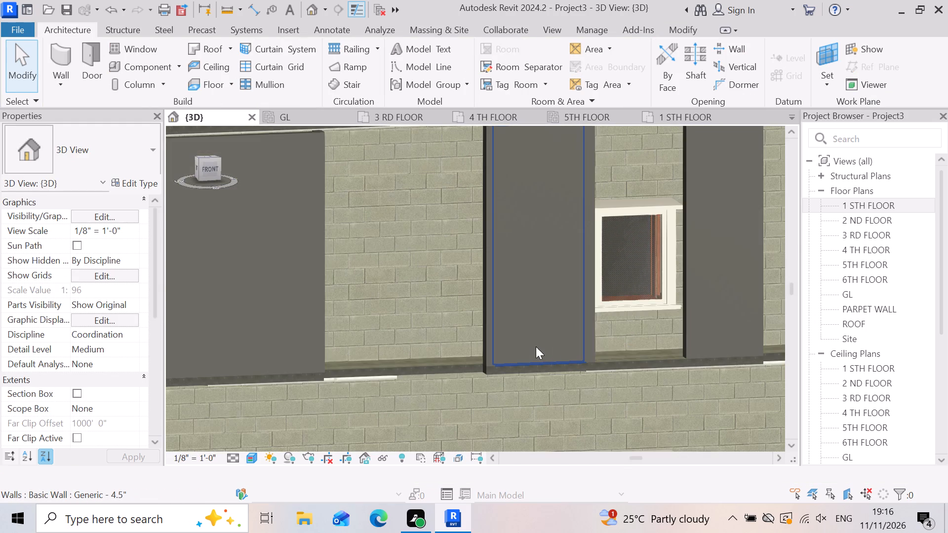
scroll(563, 345, down, 2)
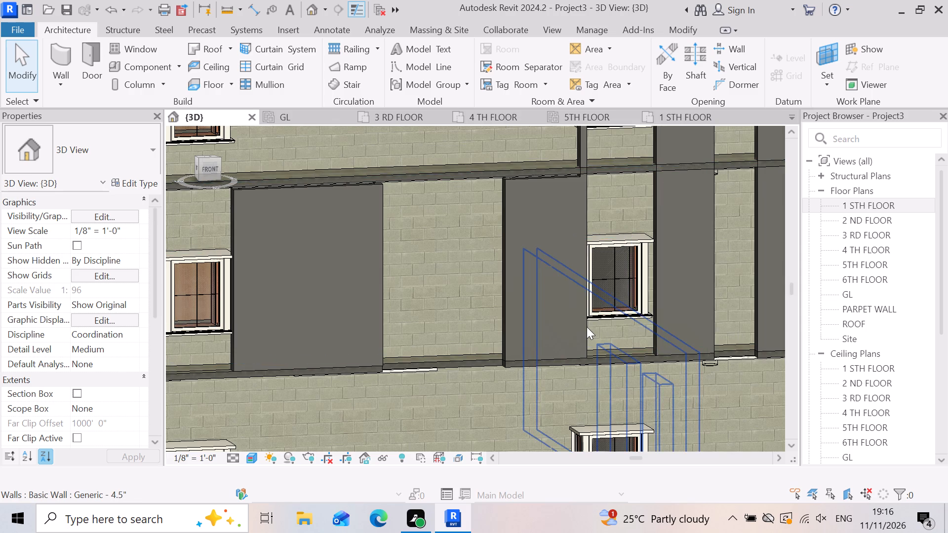
click(660, 324)
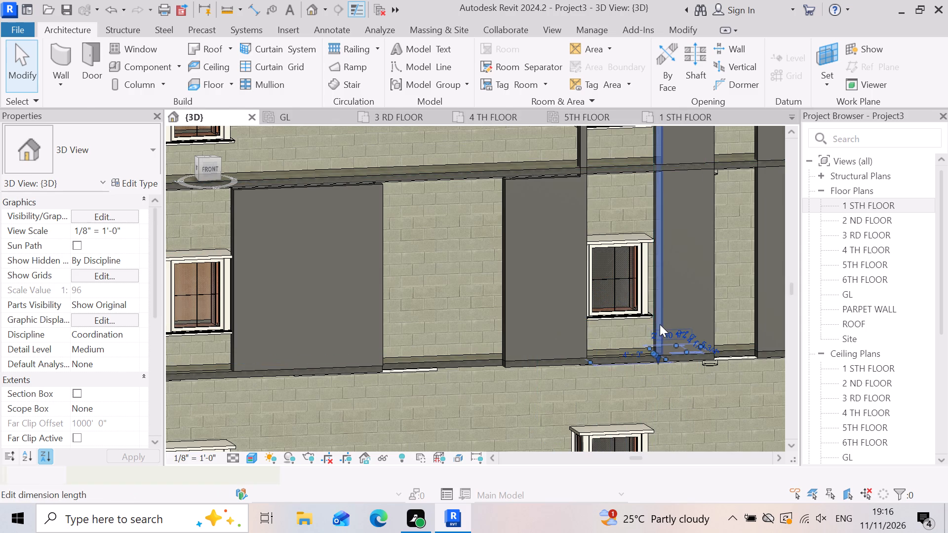
scroll(660, 324, up, 3)
key(Escape)
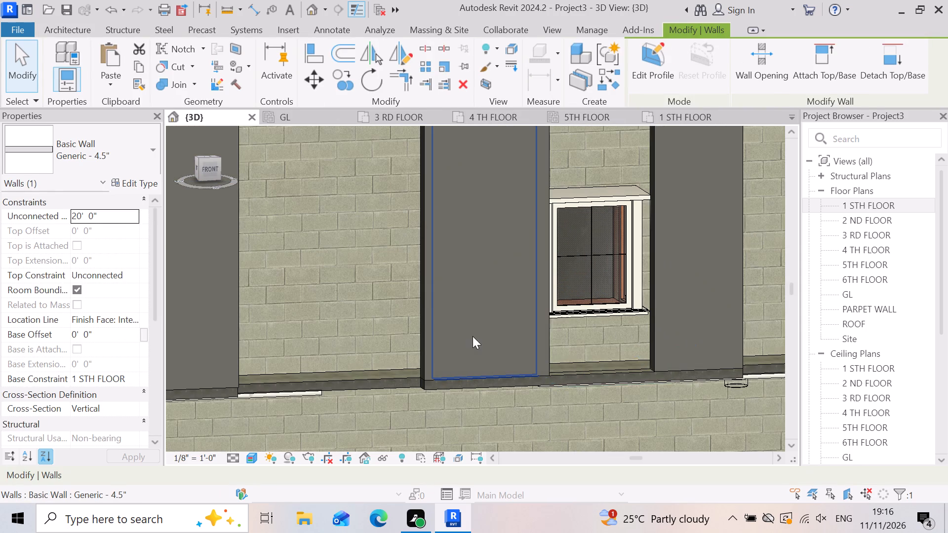
scroll(506, 276, down, 4)
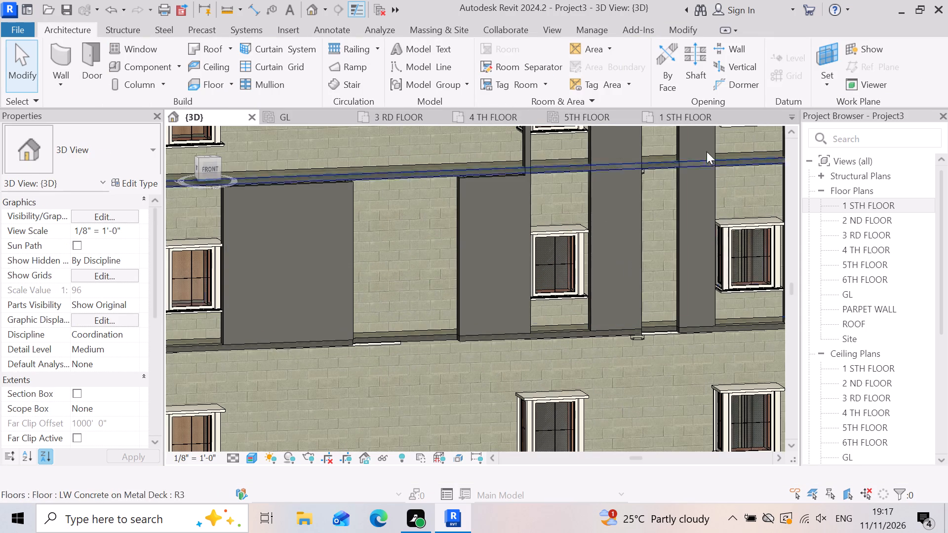
Examine the front pier walls and their returns along the 1 STH FLOOR plan.
click(685, 115)
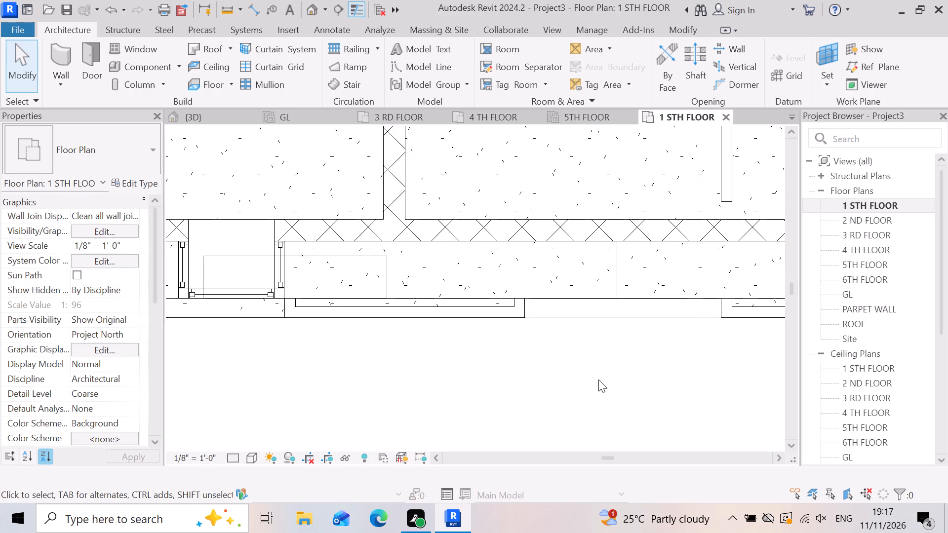
key(Escape)
scroll(591, 352, down, 4)
scroll(361, 336, up, 2)
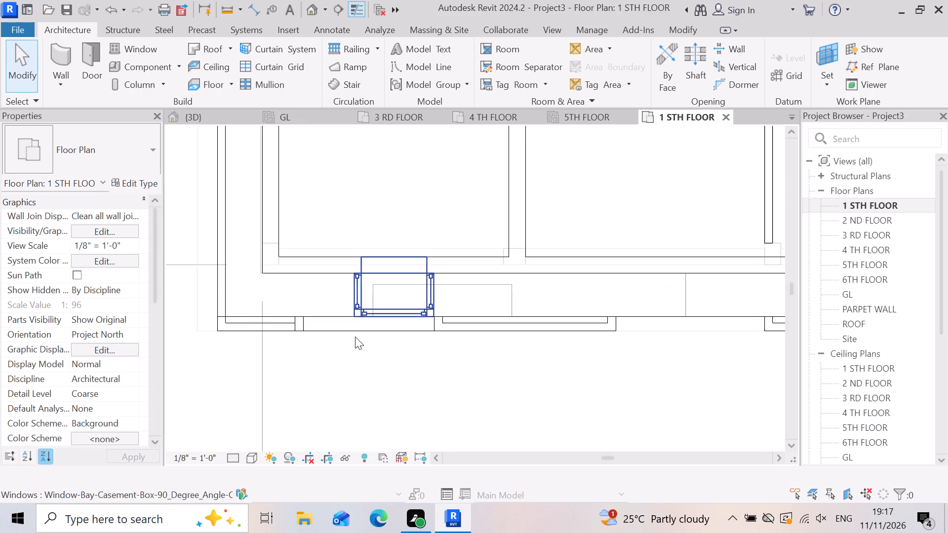
scroll(394, 333, up, 3)
scroll(531, 328, up, 3)
click(426, 314)
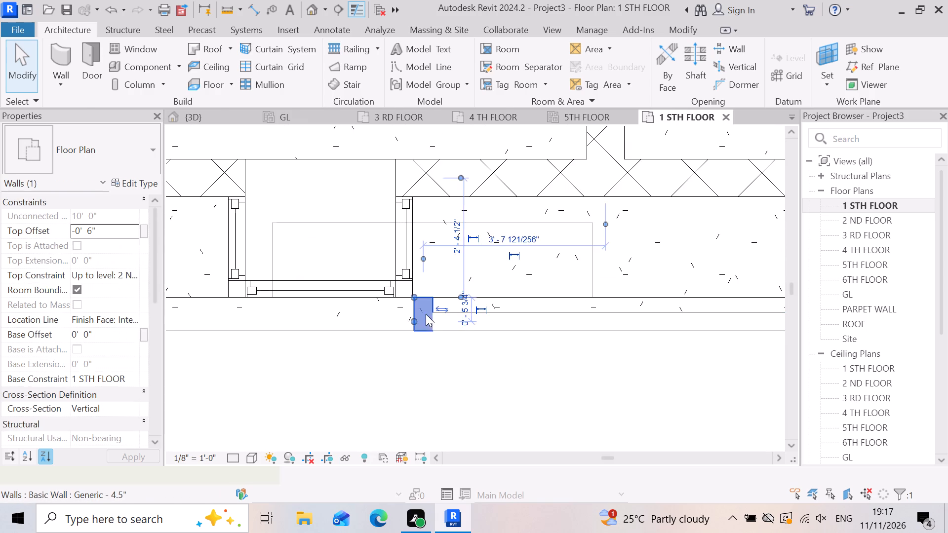
scroll(453, 339, down, 3)
click(438, 365)
scroll(653, 356, down, 3)
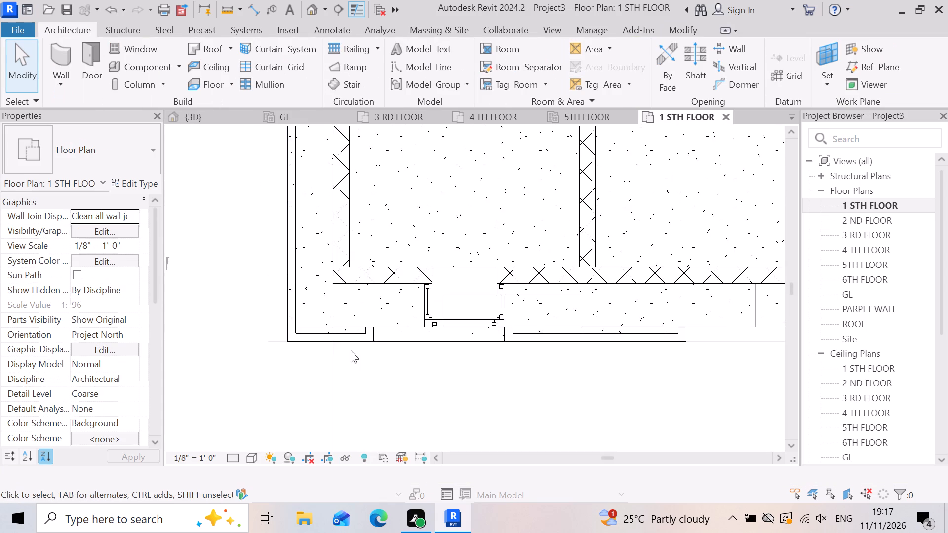
scroll(343, 351, up, 2)
scroll(312, 345, down, 6)
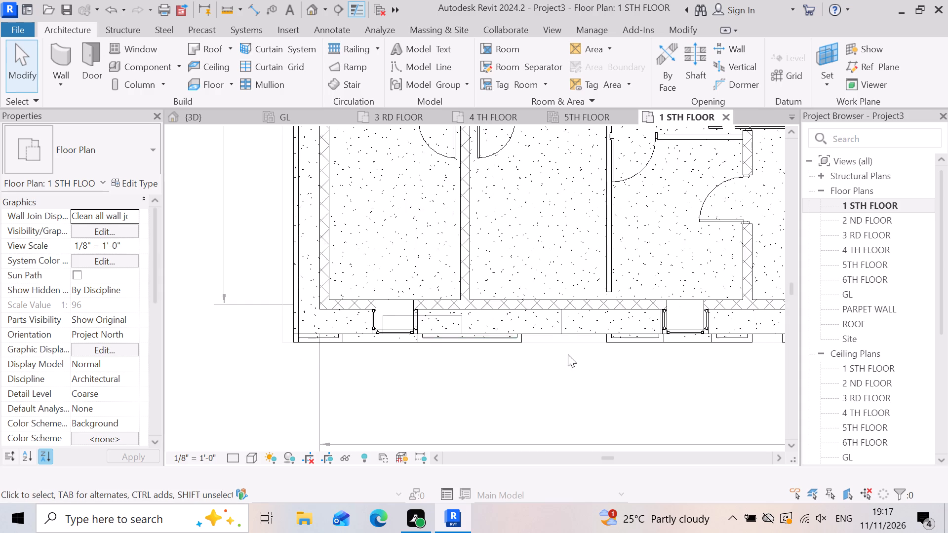
scroll(571, 355, up, 7)
scroll(427, 314, down, 4)
scroll(693, 325, up, 2)
scroll(432, 332, down, 5)
scroll(671, 331, up, 4)
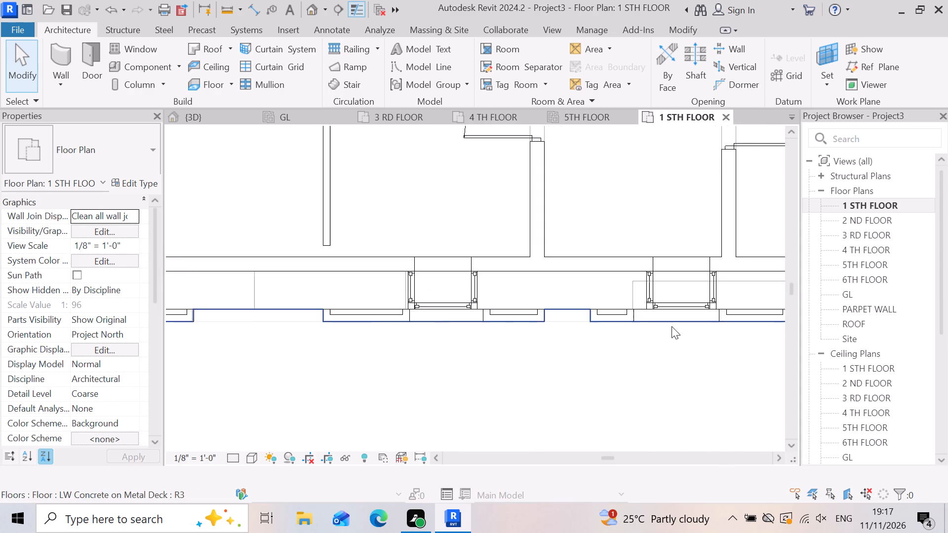
scroll(650, 336, up, 2)
scroll(559, 322, down, 2)
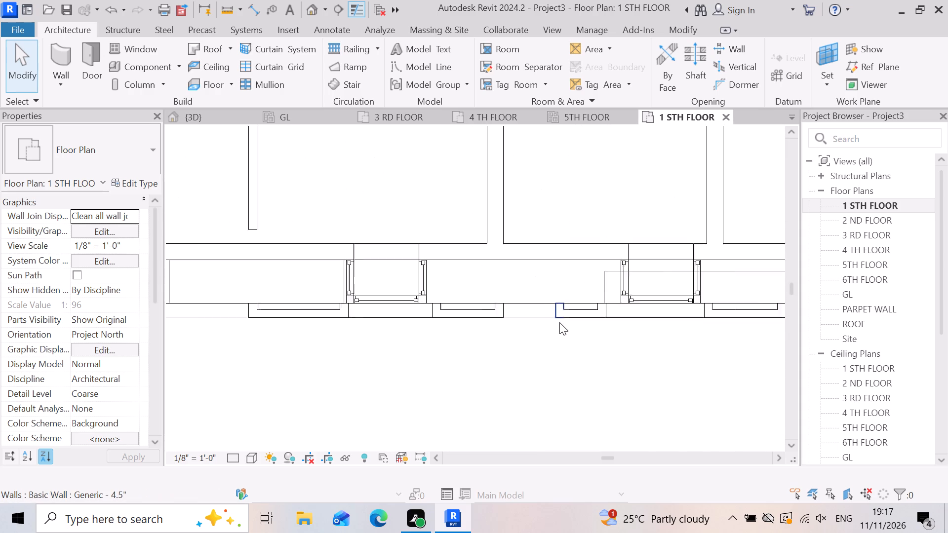
scroll(559, 322, down, 1)
scroll(690, 341, down, 3)
scroll(454, 328, up, 6)
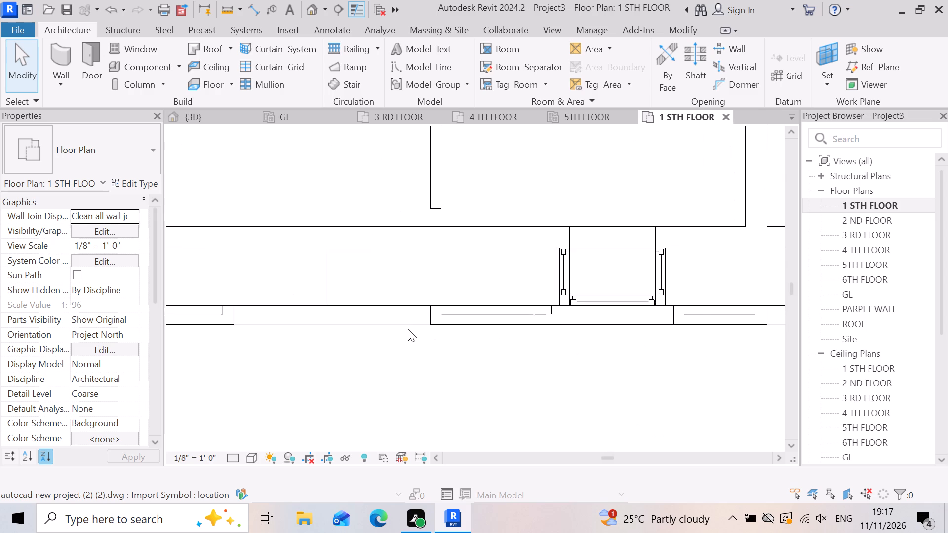
click(437, 311)
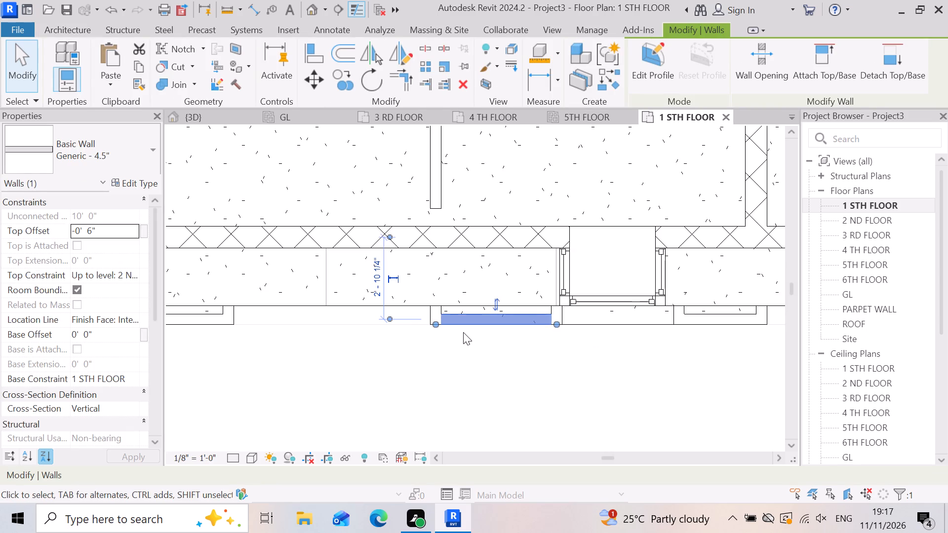
key(Escape)
scroll(571, 358, down, 8)
scroll(271, 364, up, 2)
scroll(545, 376, up, 2)
scroll(483, 326, up, 3)
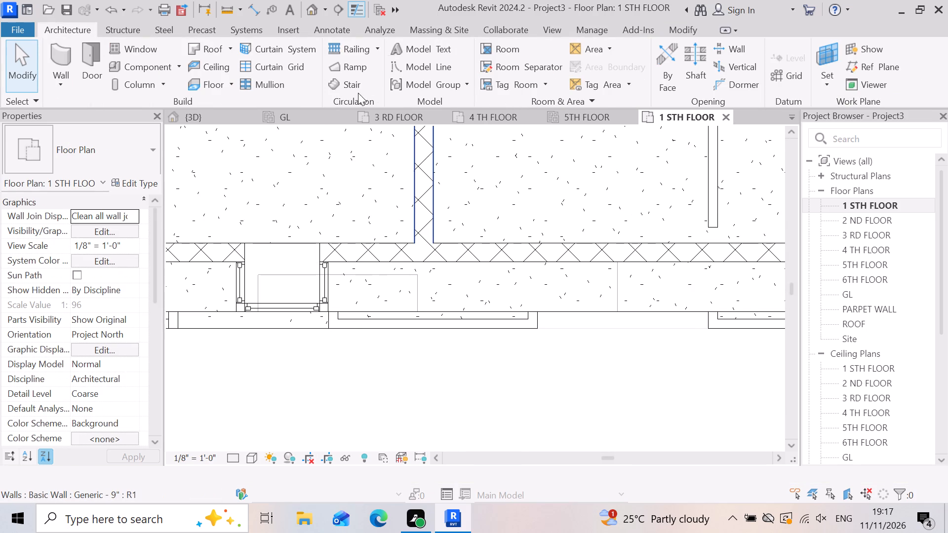
In 3D, set the east return of the pier just west of the second window to top constraint 2 ND FLOOR with a -6" offset.
click(221, 119)
scroll(560, 340, down, 4)
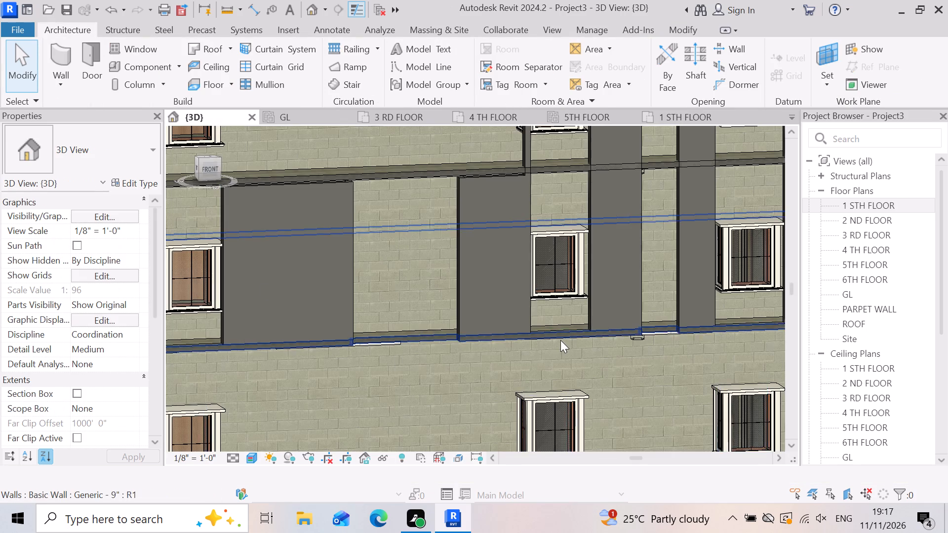
key(Escape)
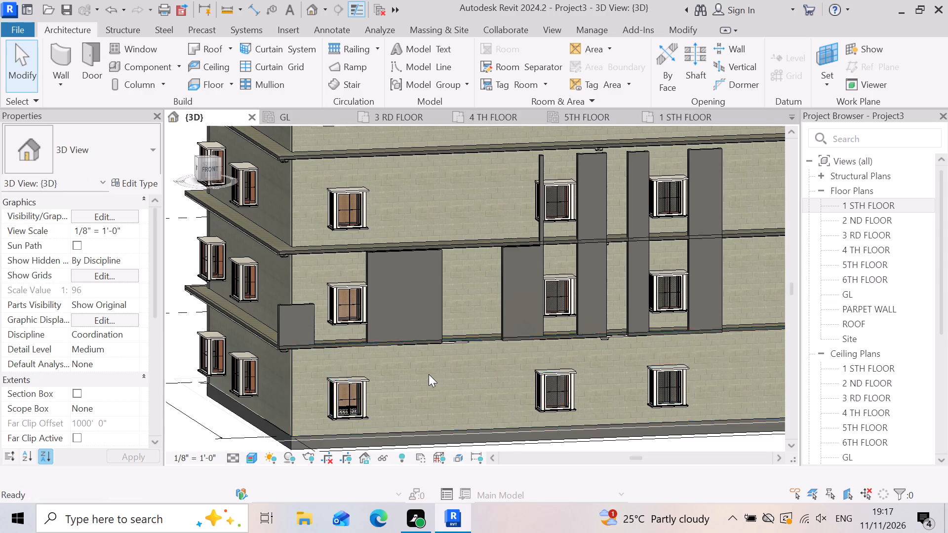
click(437, 332)
key(Escape)
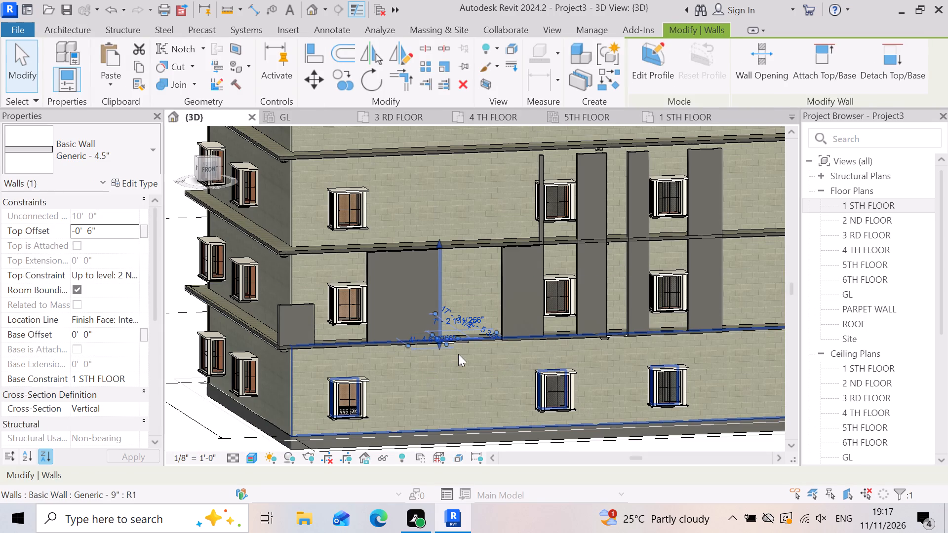
click(503, 310)
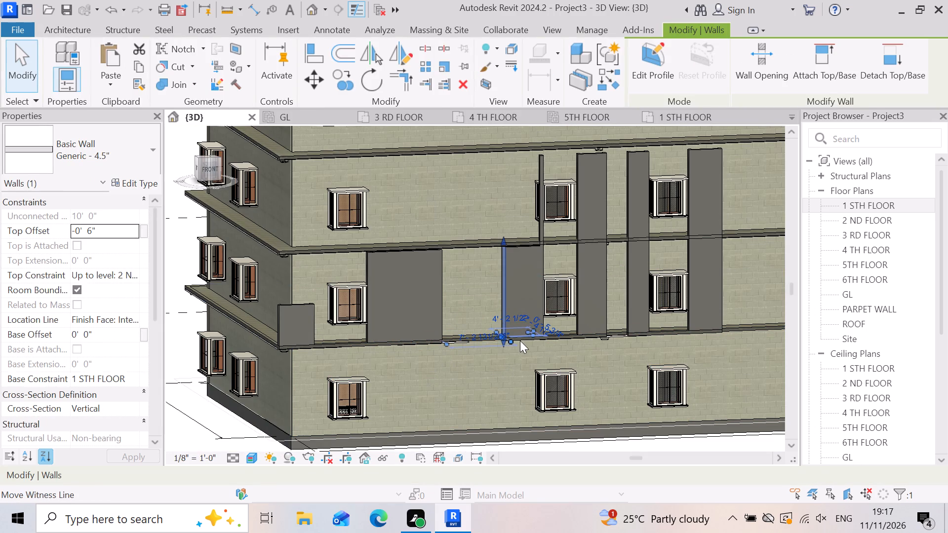
key(Escape)
click(544, 207)
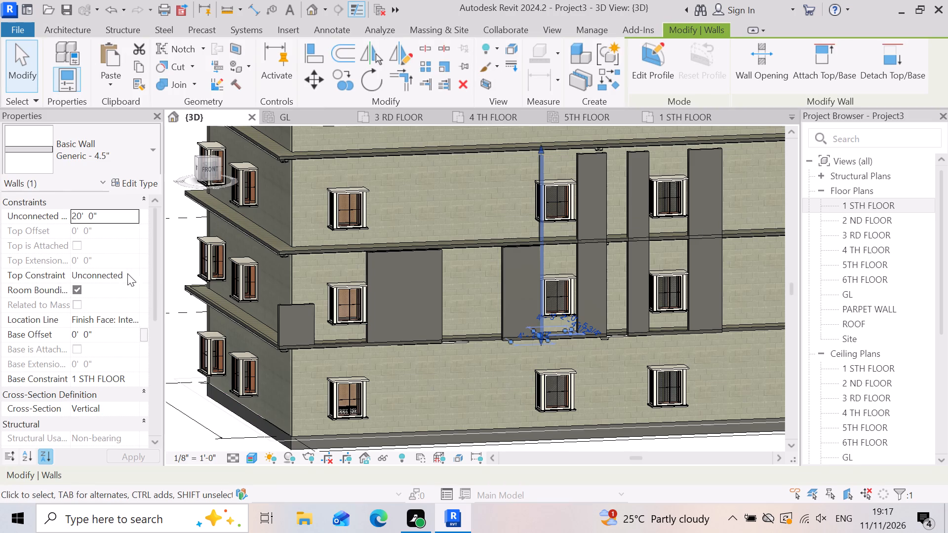
click(137, 275)
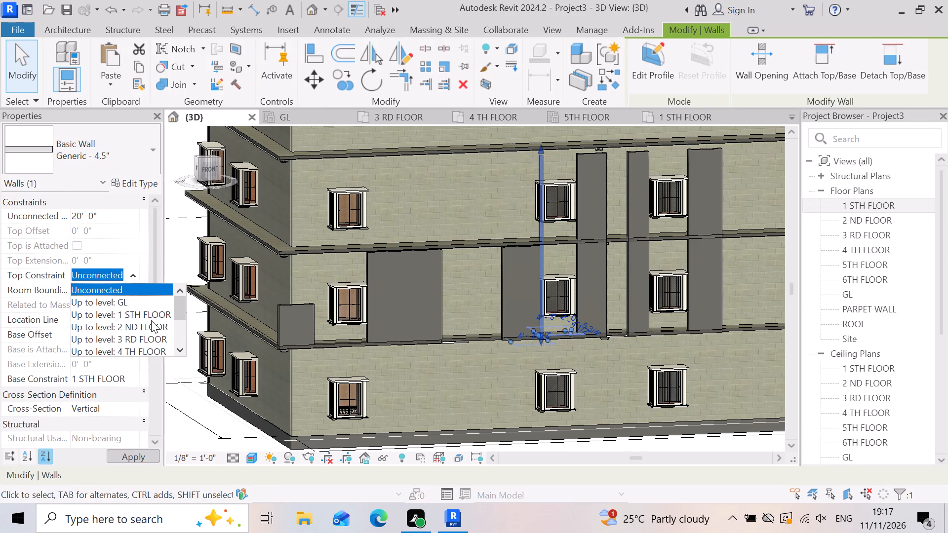
click(154, 323)
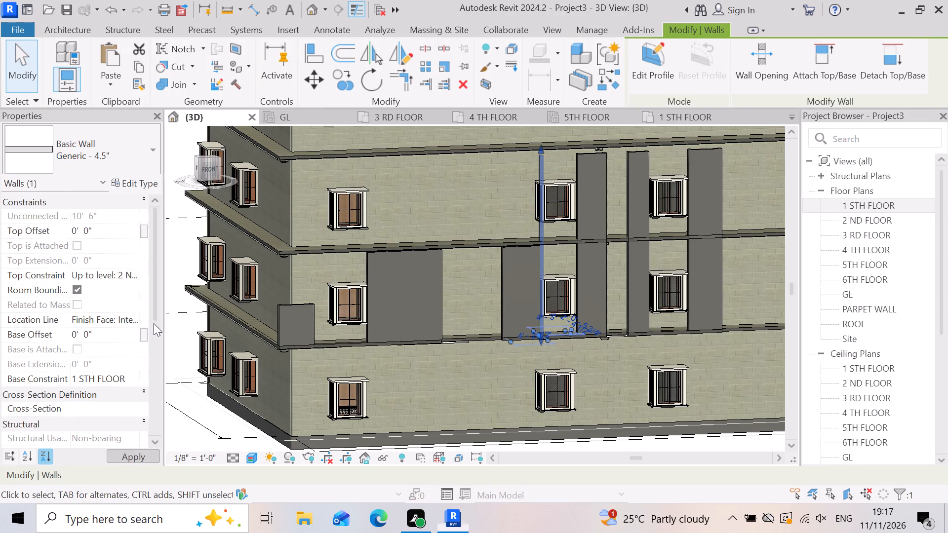
click(100, 227)
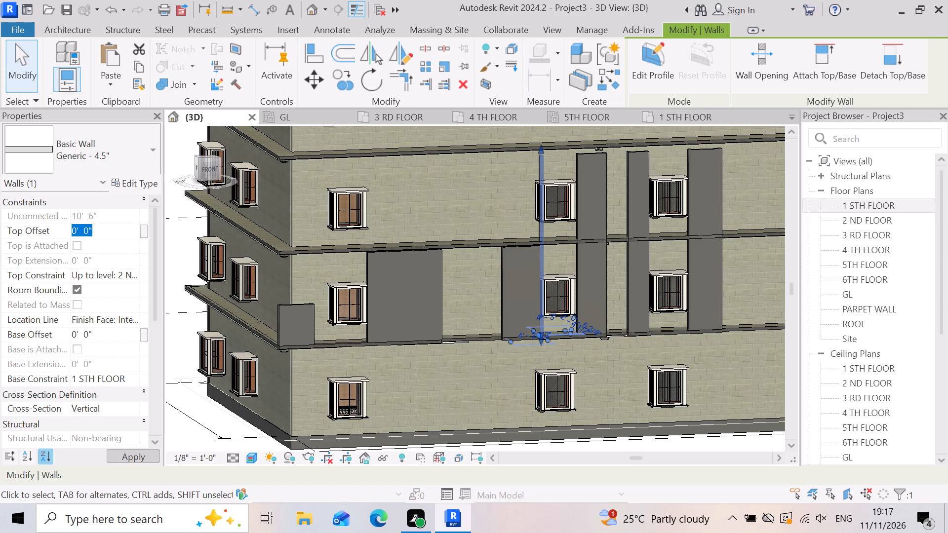
text(-6)
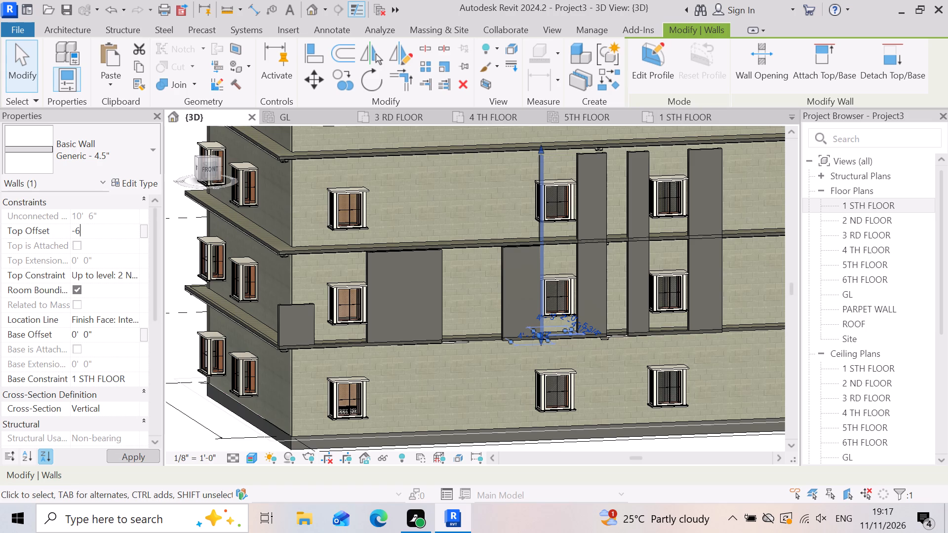
key(shift+quotedbl)
key(Return)
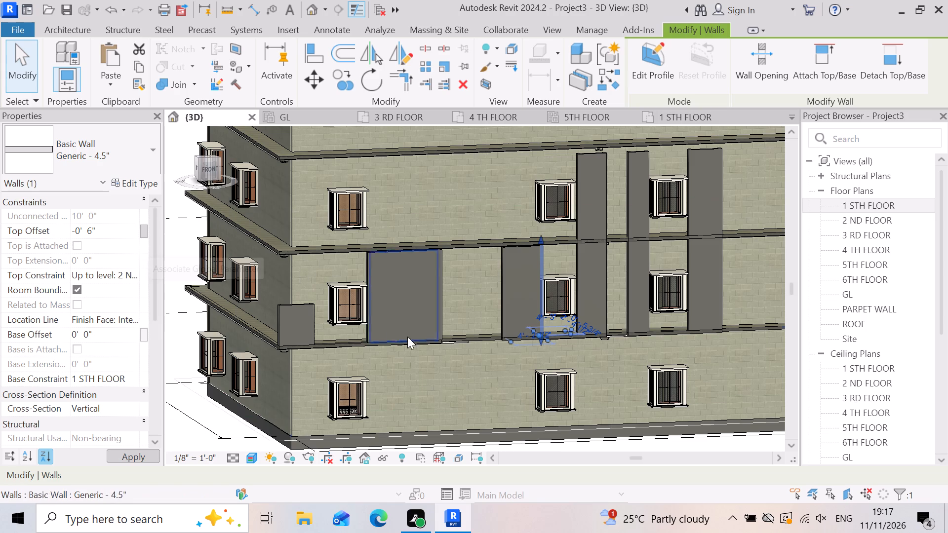
scroll(411, 322, down, 2)
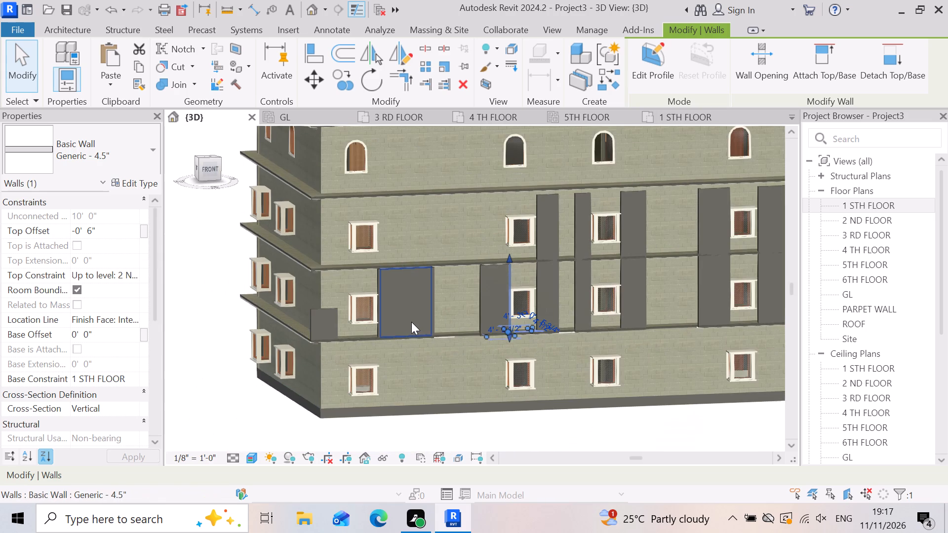
key(Escape)
scroll(561, 245, up, 3)
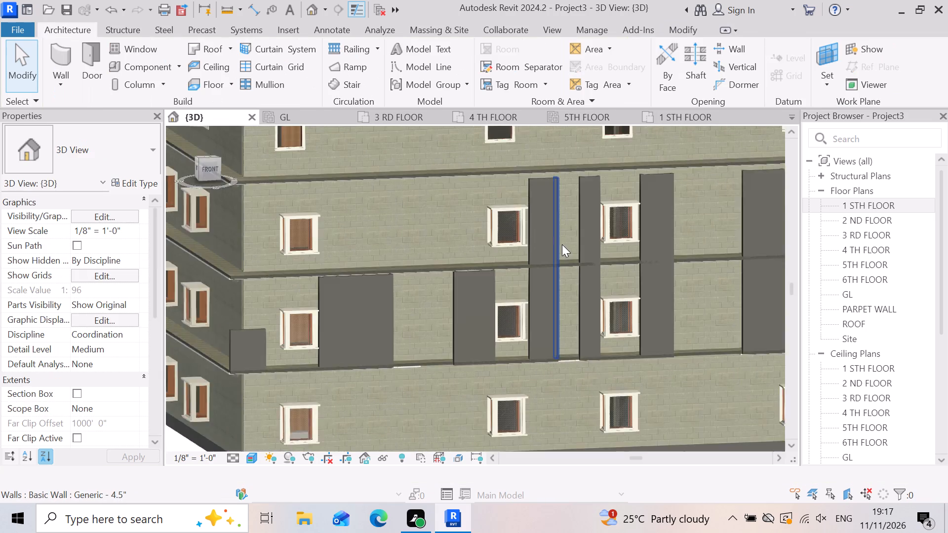
Select the front wall and both return walls of the pier just east of the second first-floor window from the west.
click(544, 246)
scroll(547, 326, up, 6)
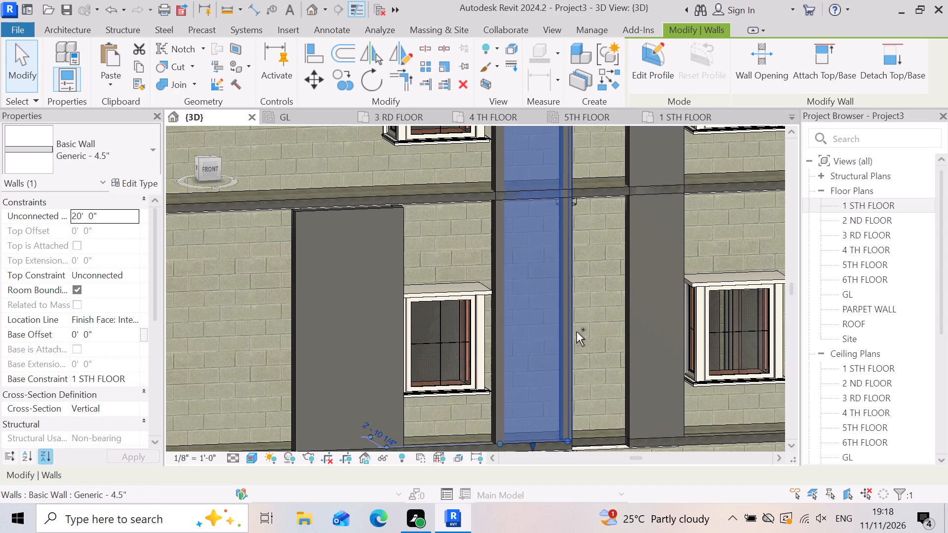
ctrl+scroll(582, 291, up, 6)
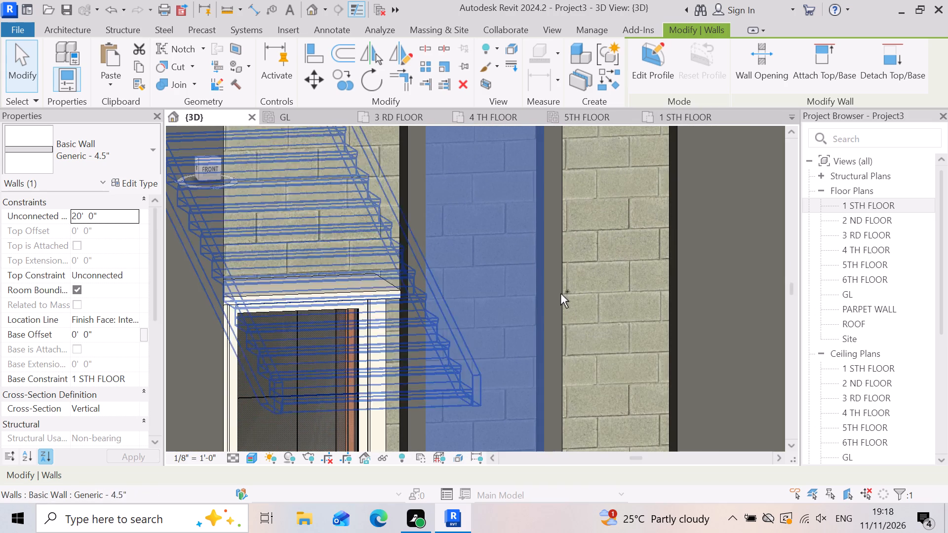
ctrl+click(558, 294)
scroll(566, 291, down, 4)
scroll(472, 320, up, 6)
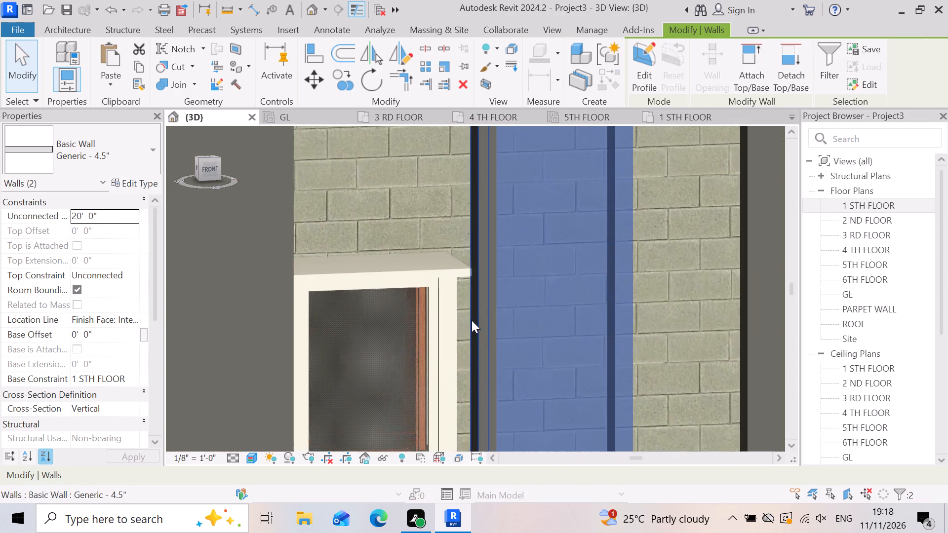
ctrl+click(486, 334)
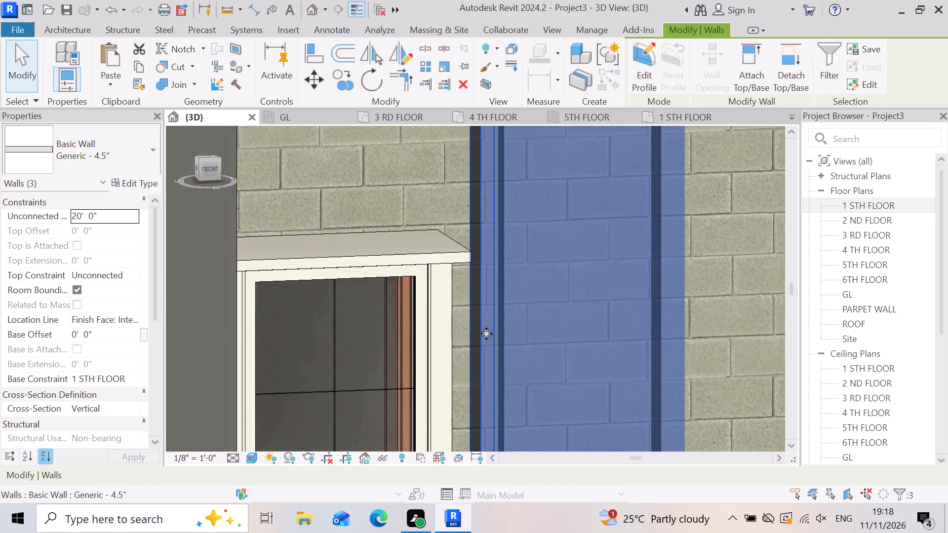
scroll(514, 307, down, 13)
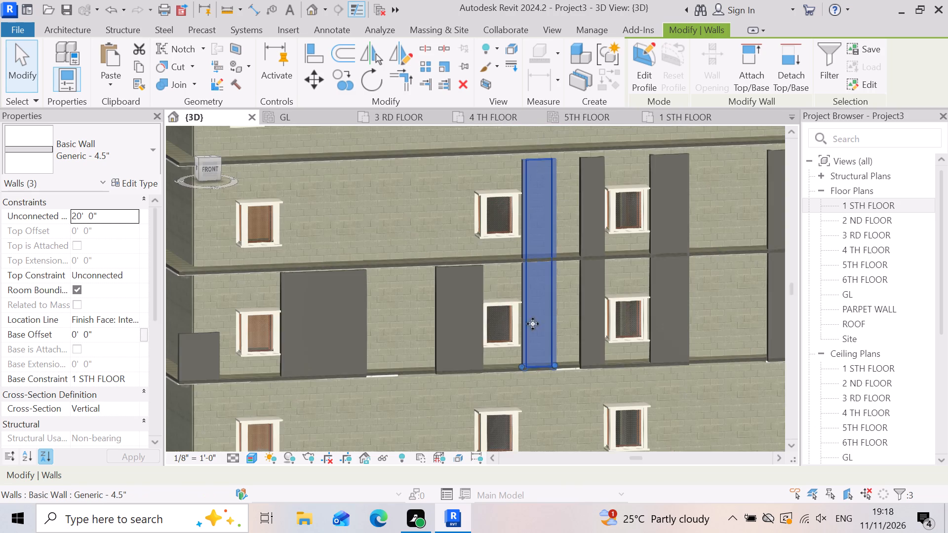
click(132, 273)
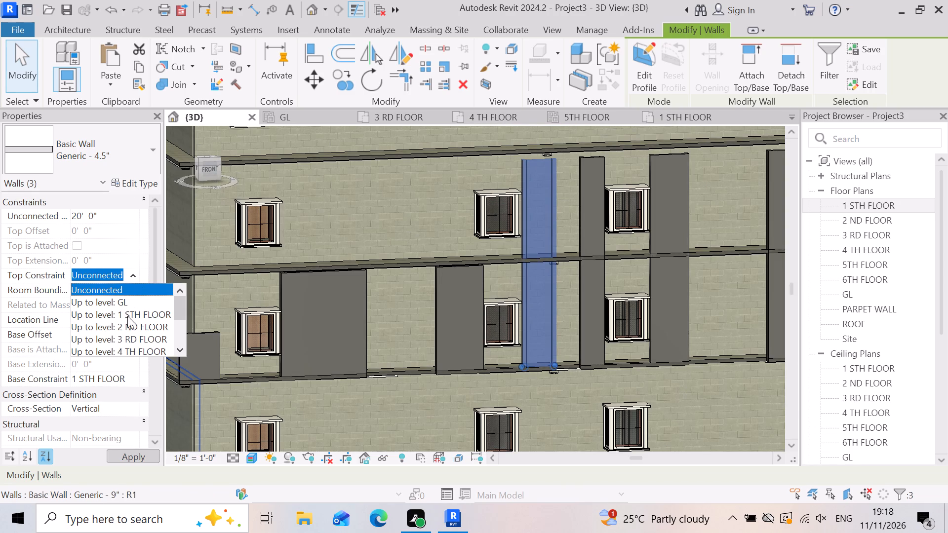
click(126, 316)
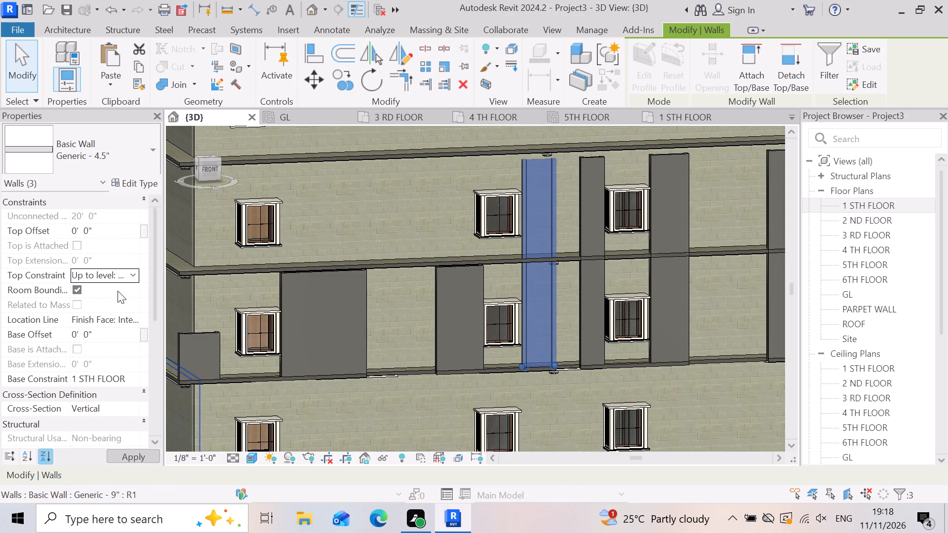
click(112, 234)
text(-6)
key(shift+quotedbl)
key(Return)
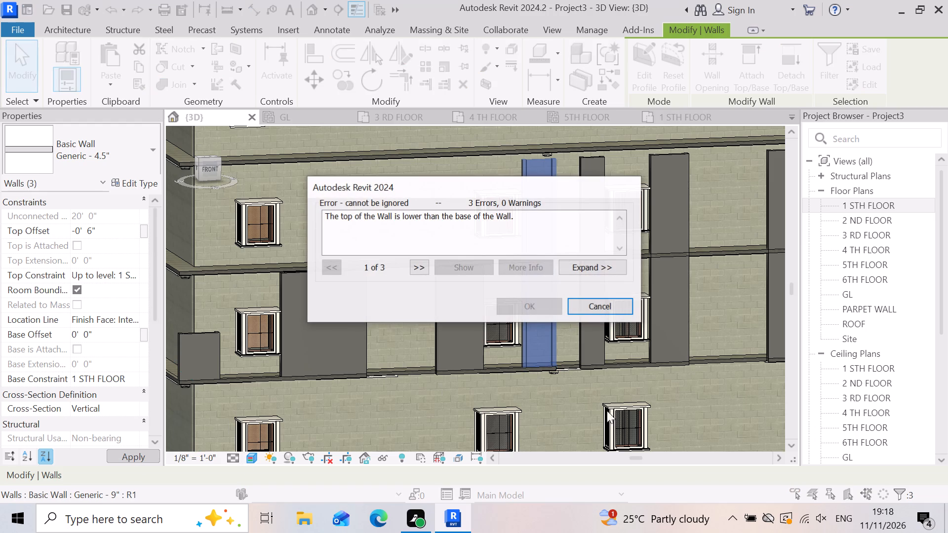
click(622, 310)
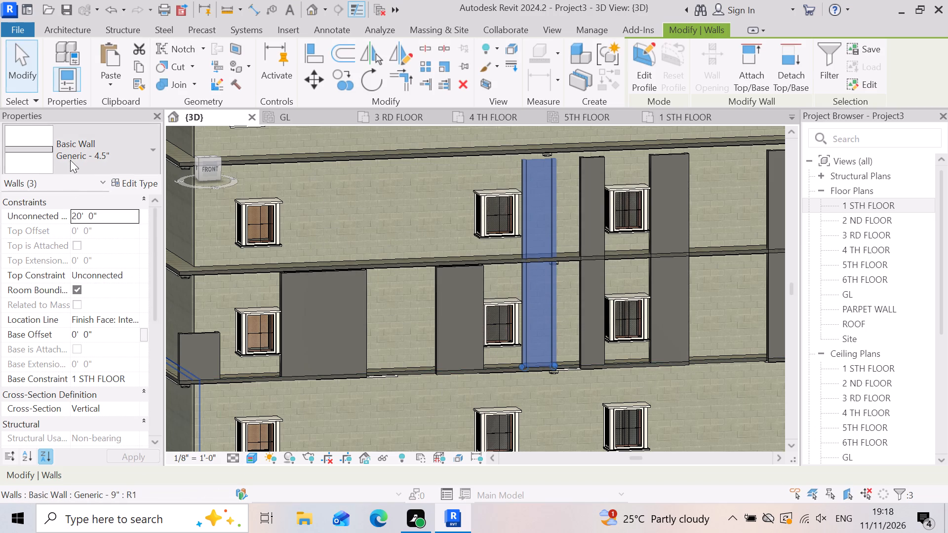
Set all three walls of the pier just east of the second window to top constraint 2 ND FLOOR with a -6" top offset.
click(125, 277)
click(132, 278)
click(138, 323)
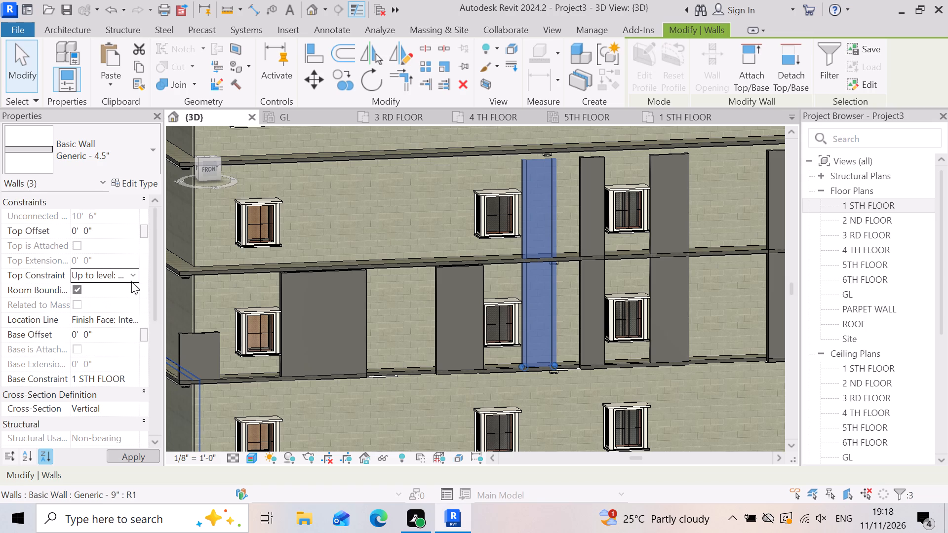
click(112, 228)
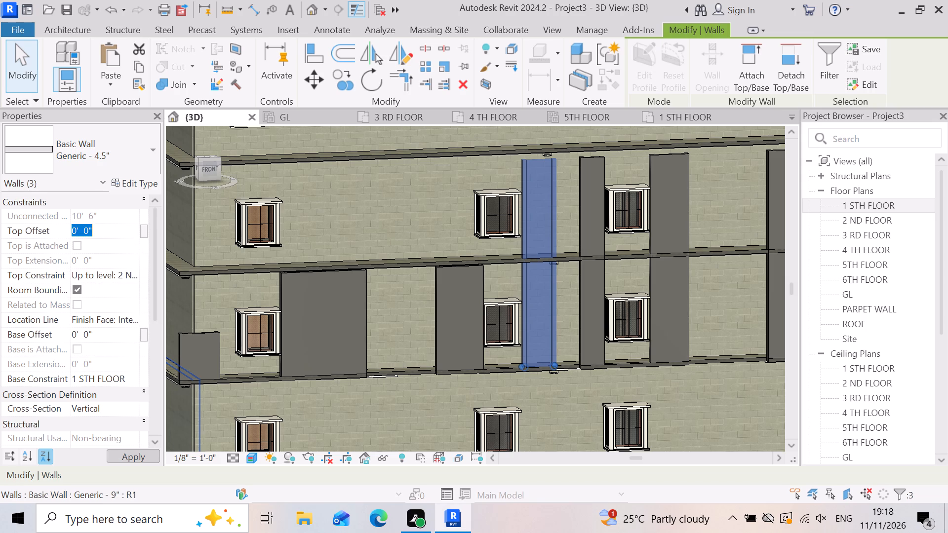
text(-6)
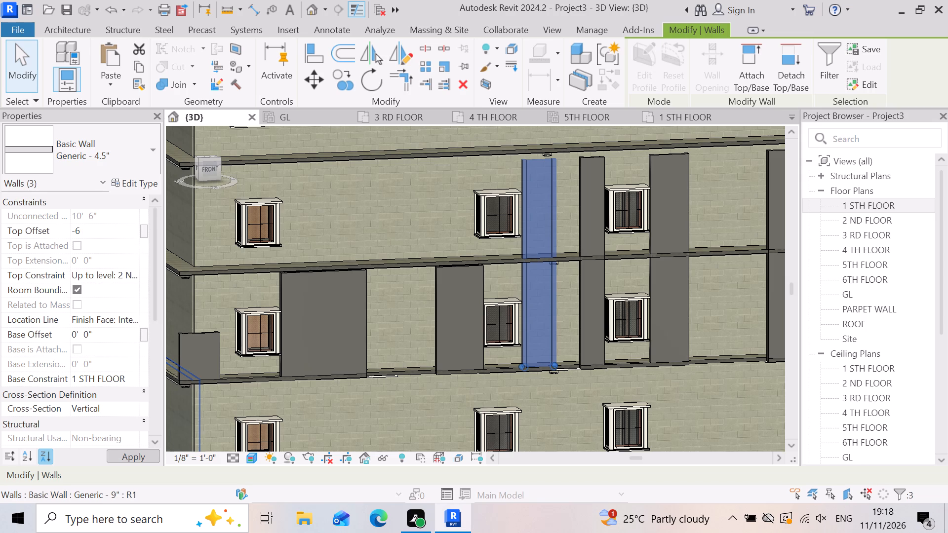
key(shift+quotedbl)
key(Return)
click(141, 460)
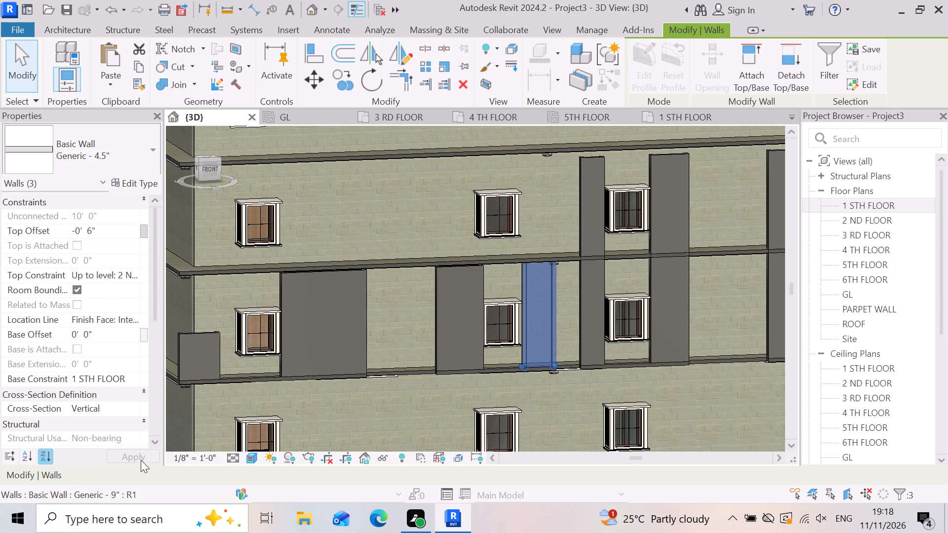
scroll(468, 389, down, 3)
key(Escape)
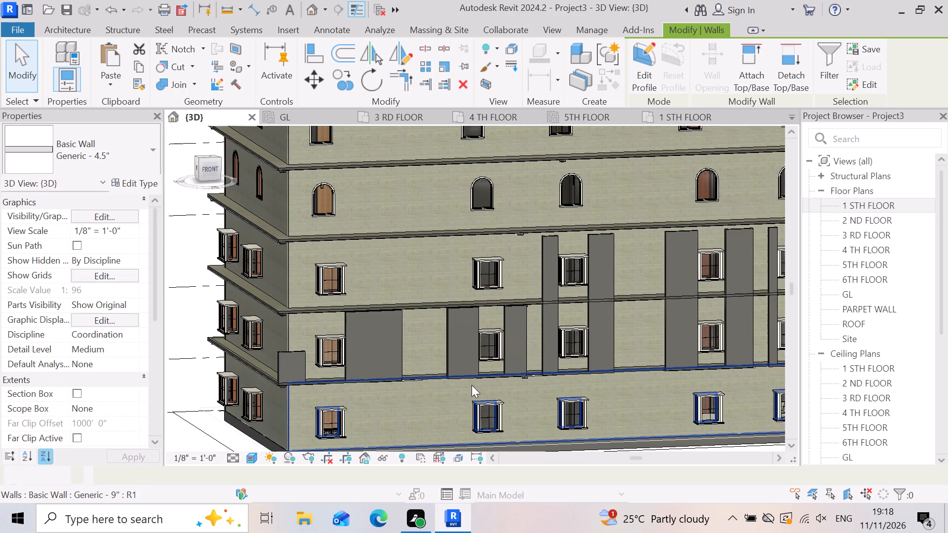
Select the front wall and both return walls of the pier just west of the third first-floor window.
scroll(549, 373, up, 4)
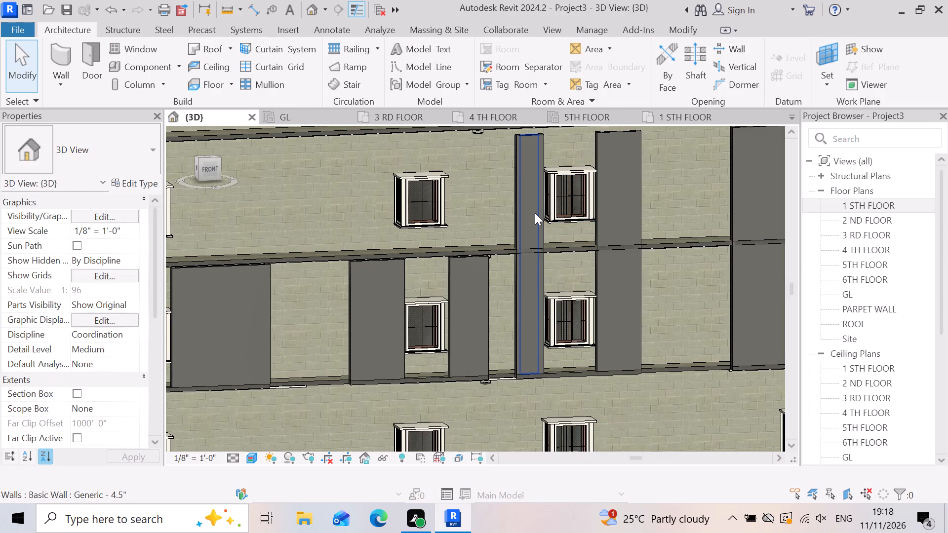
click(535, 213)
scroll(542, 297, up, 6)
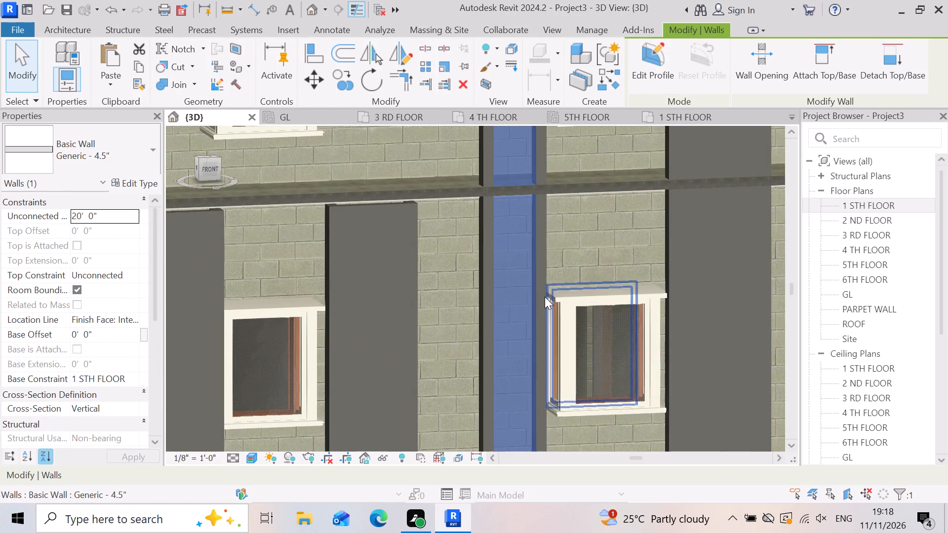
scroll(484, 398, up, 6)
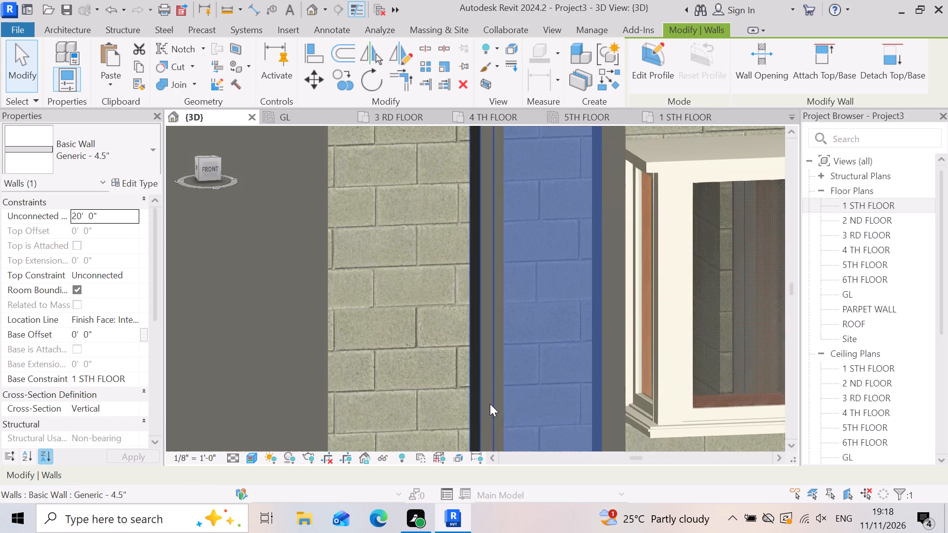
ctrl+click(488, 373)
scroll(488, 373, down, 5)
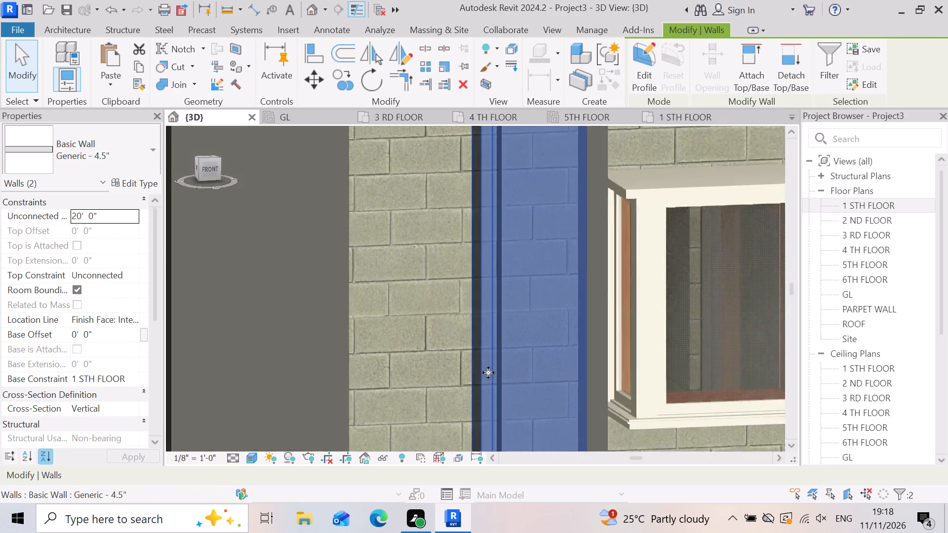
scroll(575, 393, up, 4)
scroll(533, 266, down, 3)
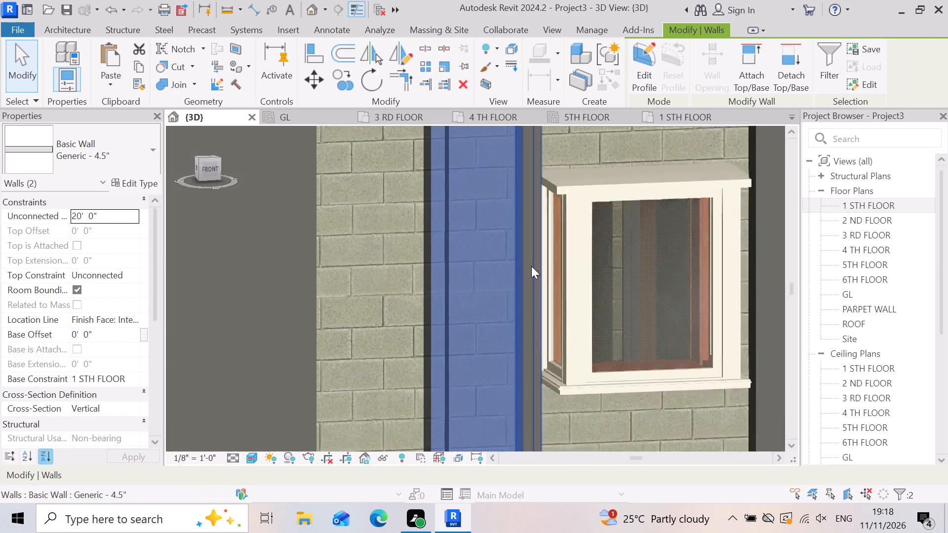
scroll(531, 266, down, 3)
scroll(547, 376, up, 5)
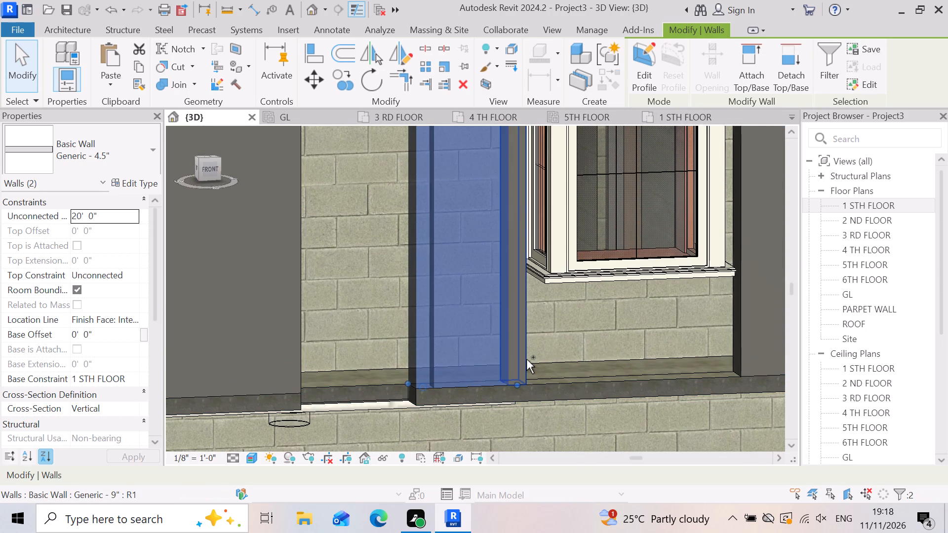
ctrl+click(516, 362)
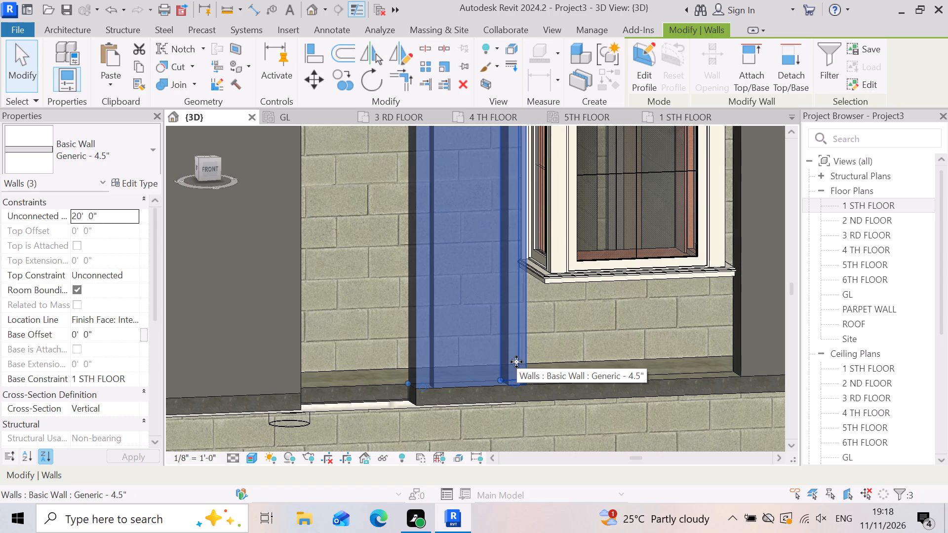
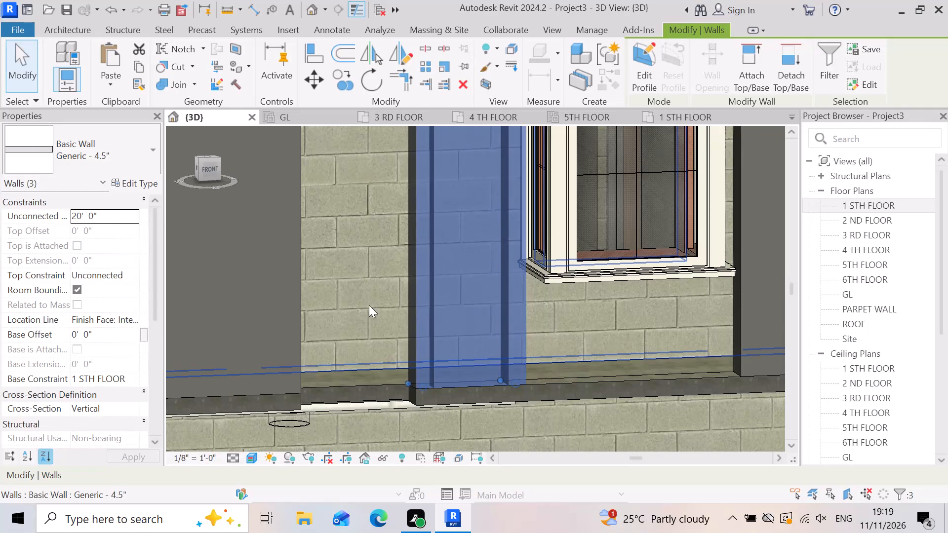
Examine the front facade's upper floors, slab edges and arched windows around the northwest of the selected pier.
scroll(388, 295, up, 3)
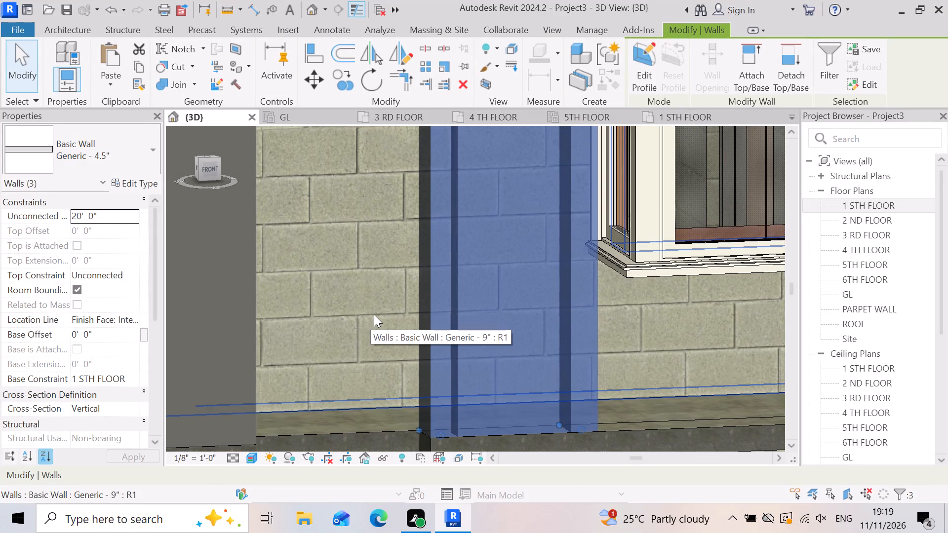
scroll(374, 314, up, 1)
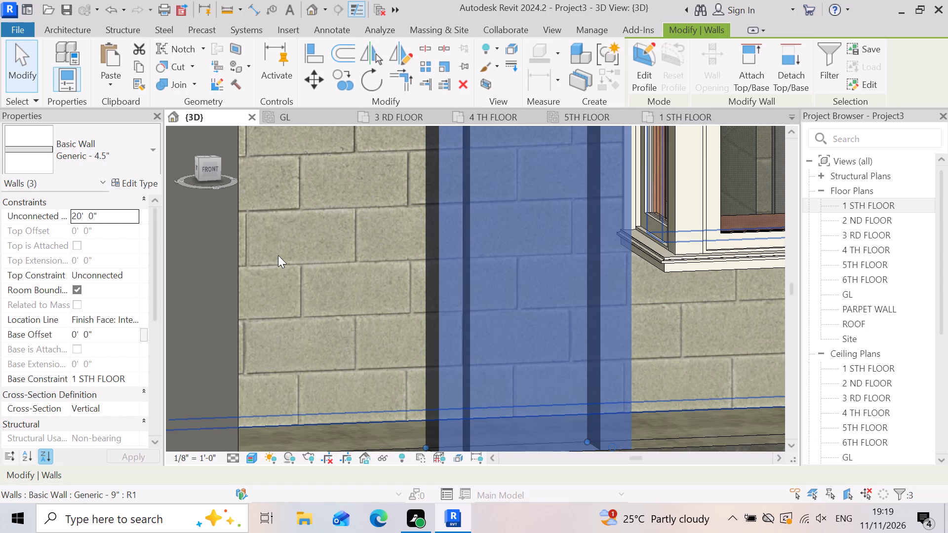
scroll(408, 346, down, 14)
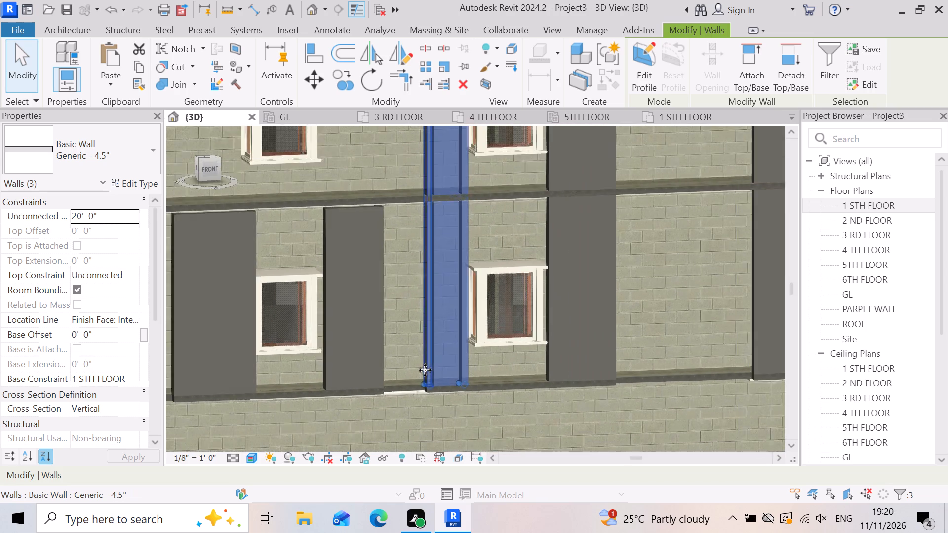
scroll(425, 370, down, 9)
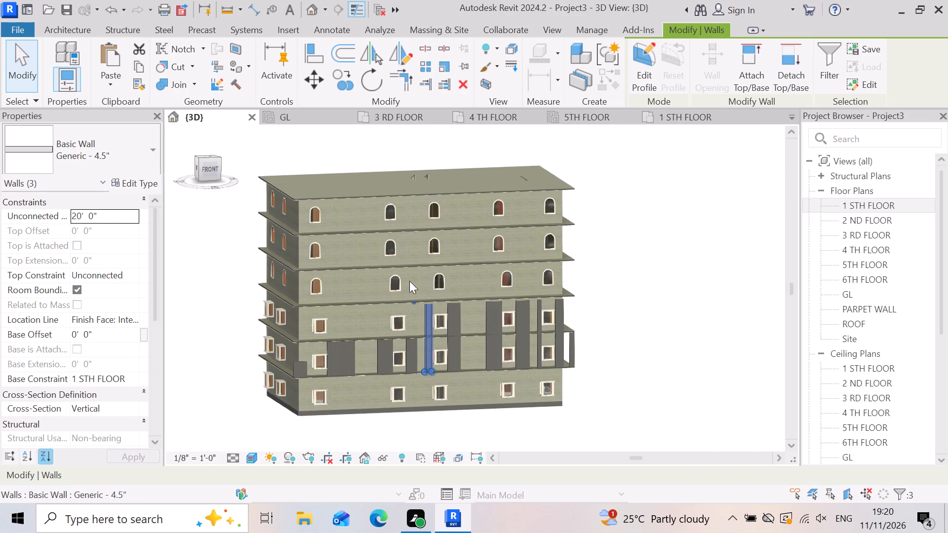
scroll(352, 186, up, 10)
scroll(261, 211, up, 3)
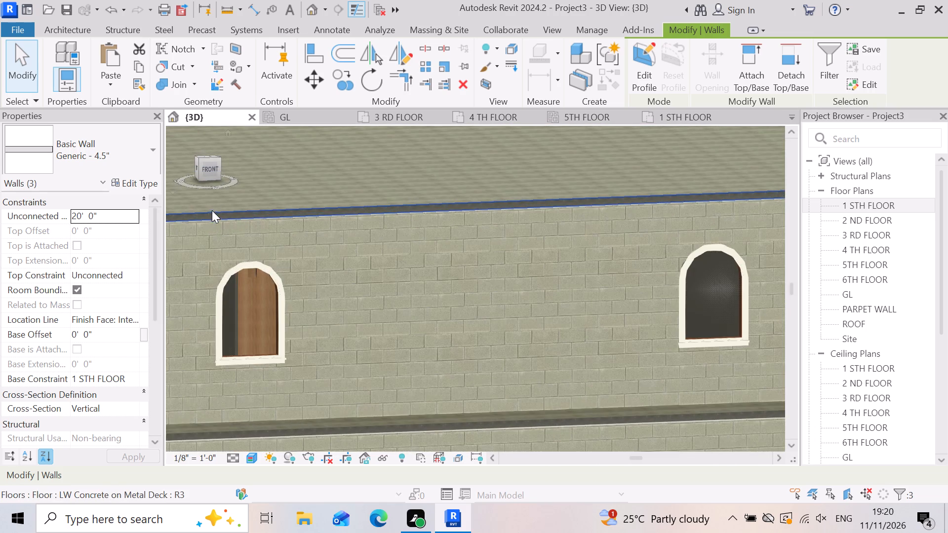
scroll(255, 229, up, 9)
scroll(329, 182, up, 6)
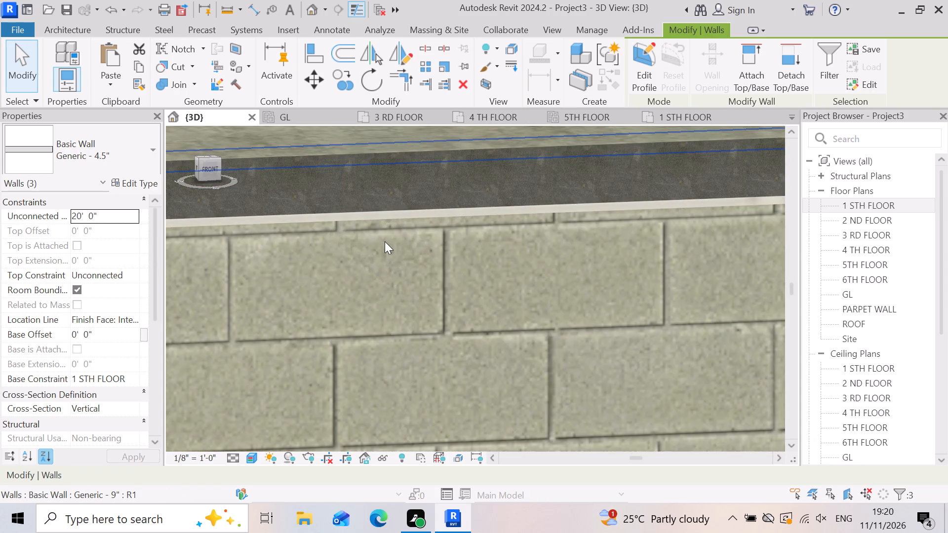
scroll(495, 228, down, 10)
scroll(430, 235, down, 7)
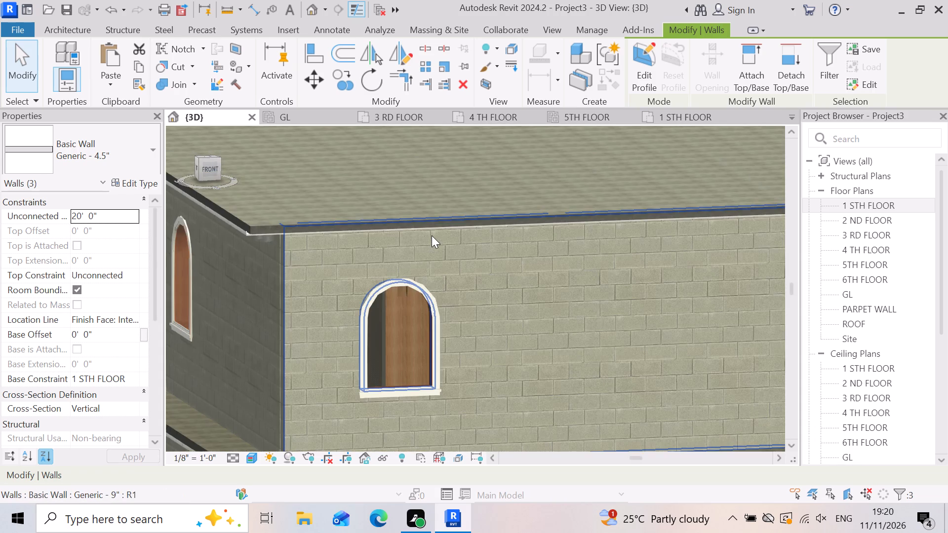
scroll(391, 253, down, 1)
scroll(416, 358, up, 3)
scroll(363, 368, up, 4)
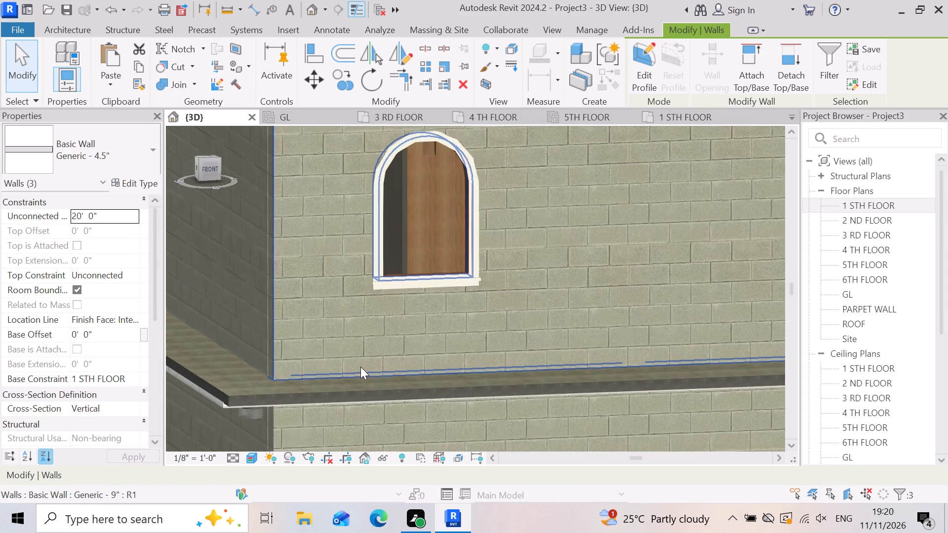
scroll(360, 367, up, 3)
scroll(321, 342, down, 20)
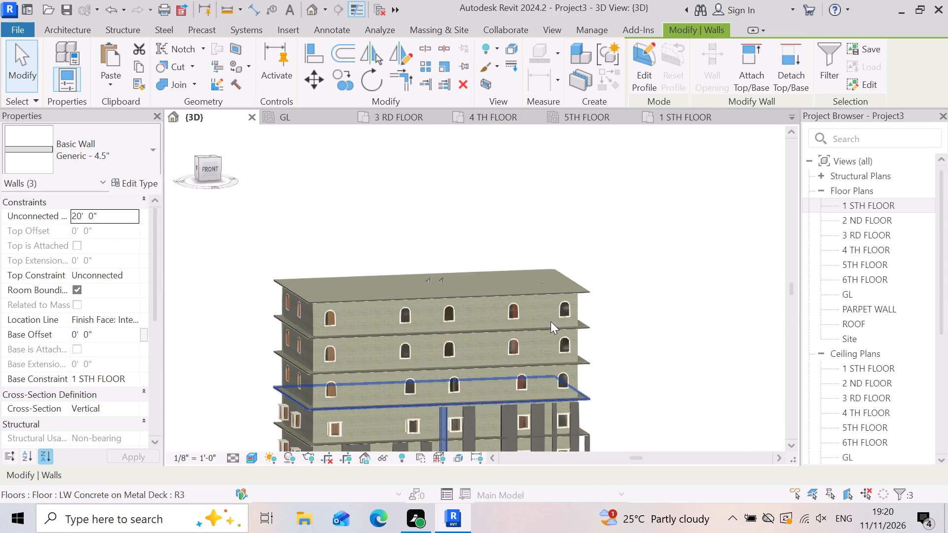
scroll(551, 321, down, 4)
Set the three selected walls of the pier just west of the third first-floor window to top constraint 2 ND FLOOR with a -6" offset.
scroll(513, 396, up, 11)
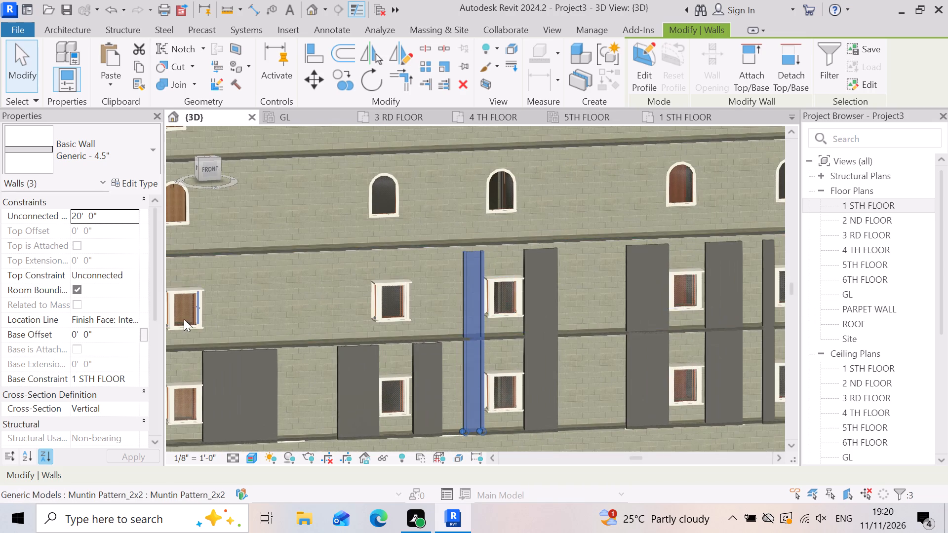
click(106, 278)
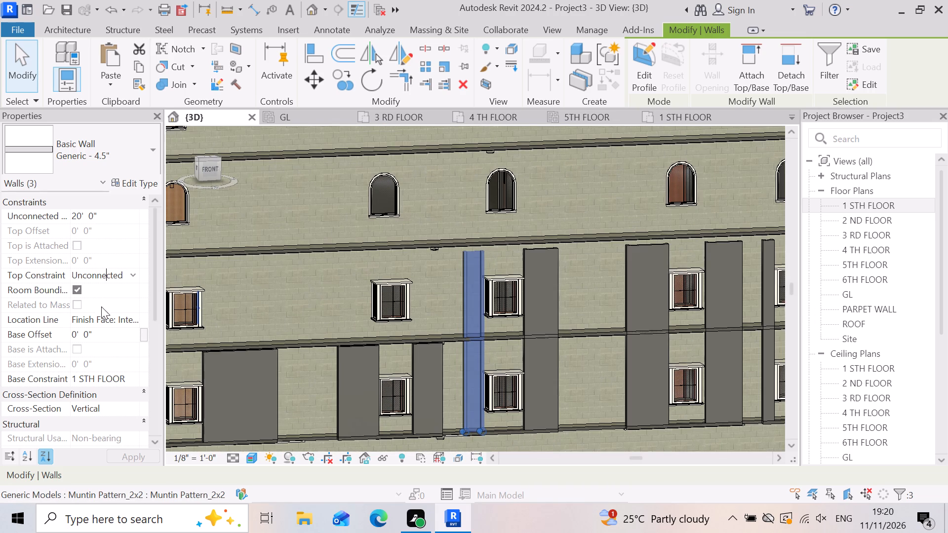
click(128, 273)
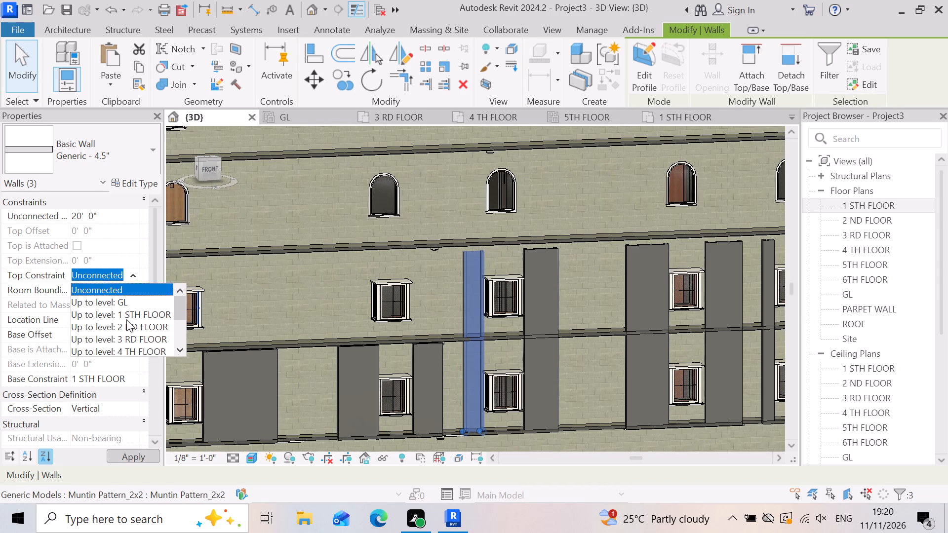
click(124, 325)
click(127, 230)
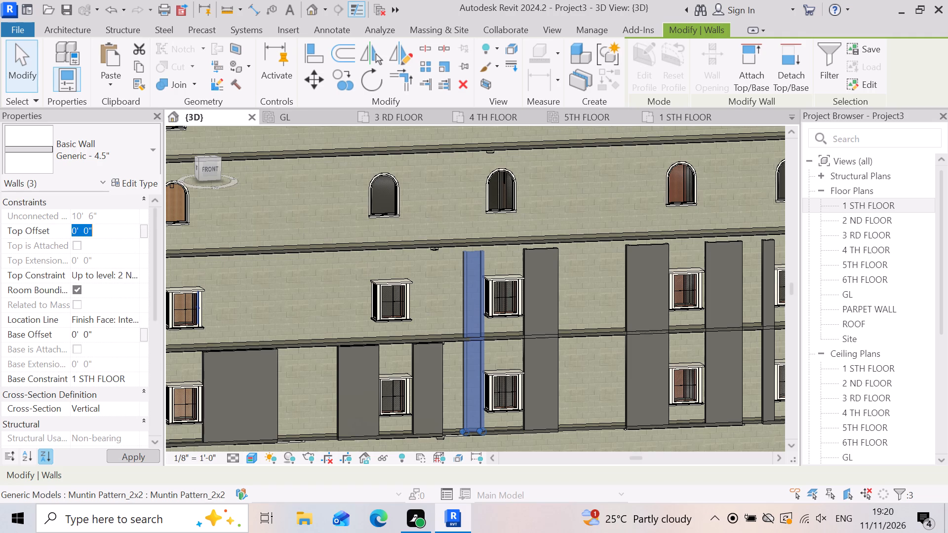
text(-6)
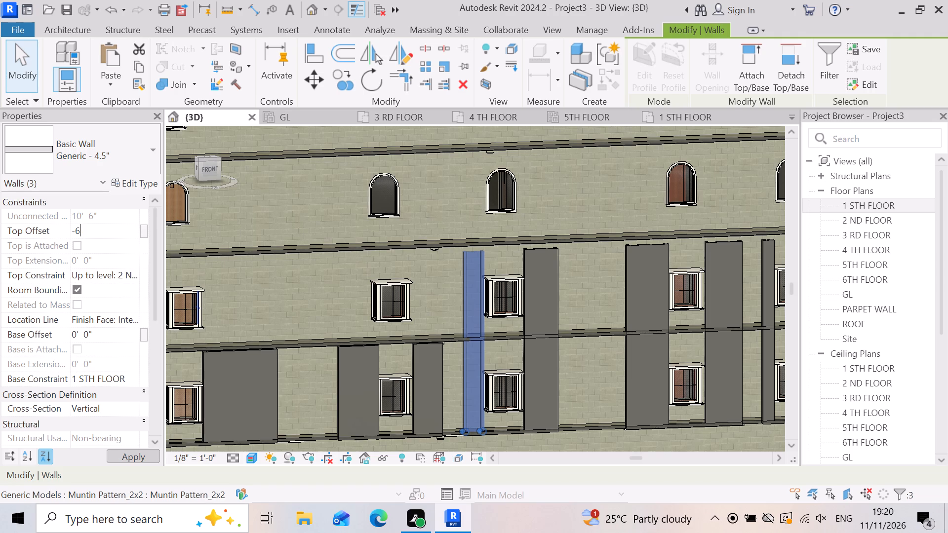
key(shift+quotedbl)
key(Return)
click(150, 458)
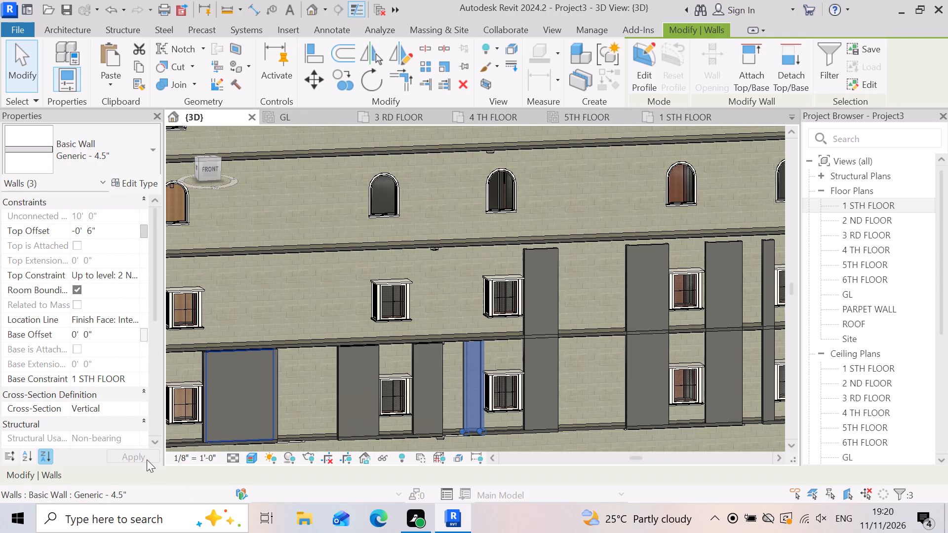
scroll(482, 300, down, 3)
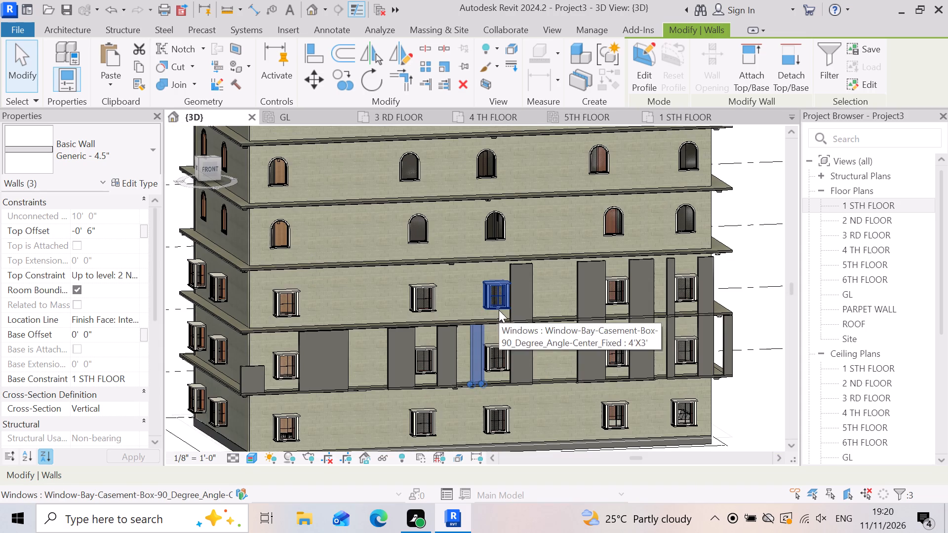
key(Escape)
Set the front and both return walls of the pier just east of the third first-floor window to top constraint 2 ND FLOOR, offset -6".
scroll(523, 313, up, 6)
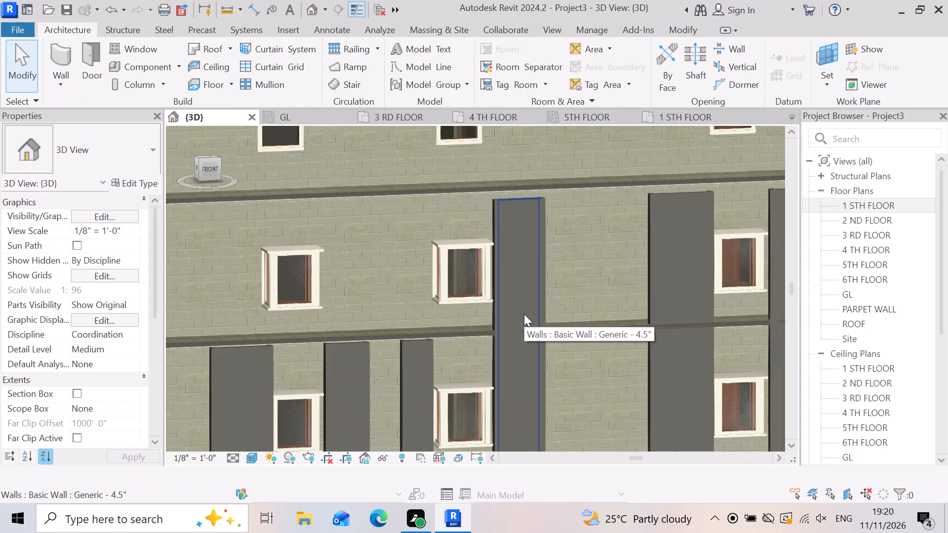
click(524, 314)
scroll(562, 340, up, 2)
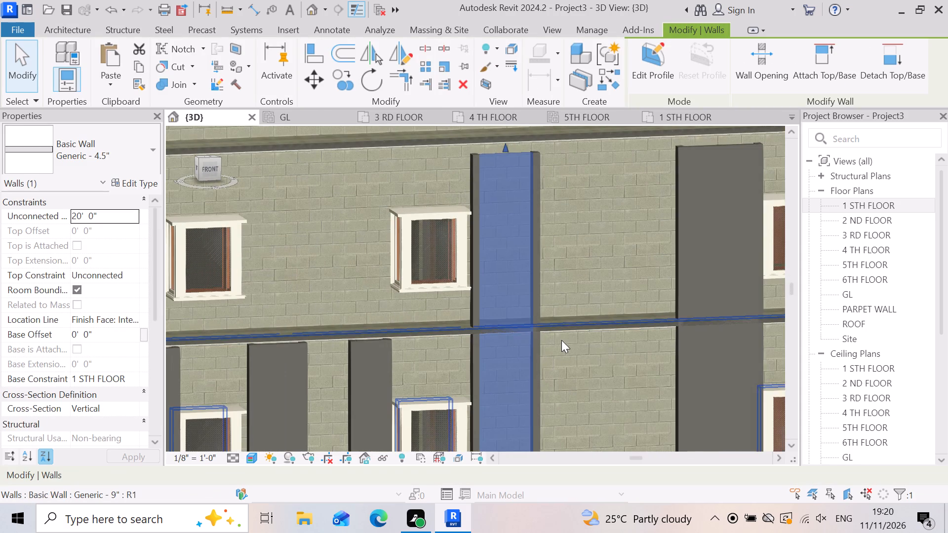
scroll(460, 296, up, 2)
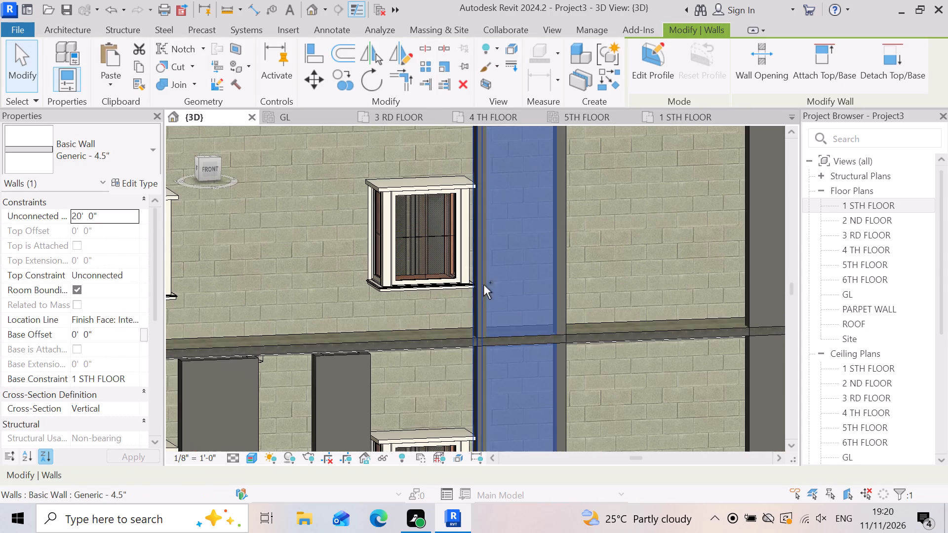
ctrl+click(477, 299)
scroll(477, 299, down, 3)
scroll(547, 312, up, 4)
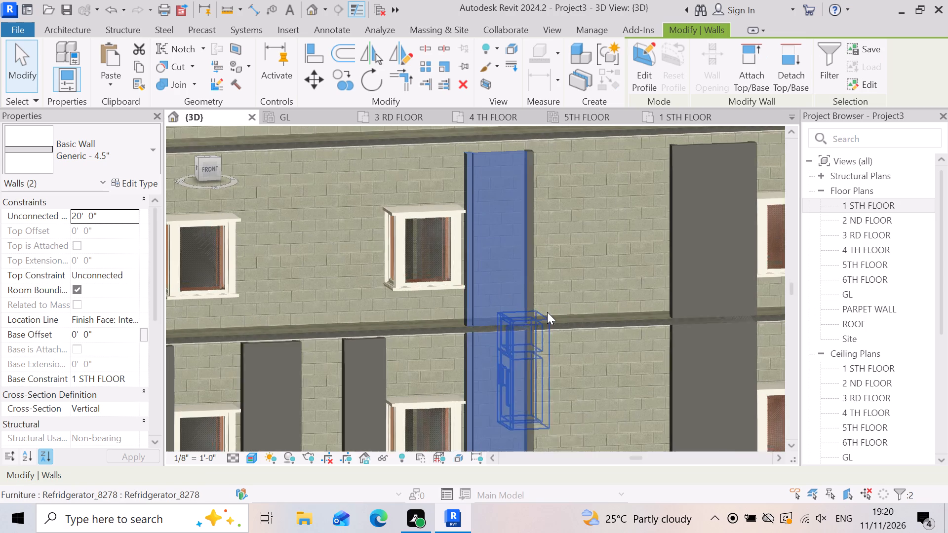
ctrl+click(519, 296)
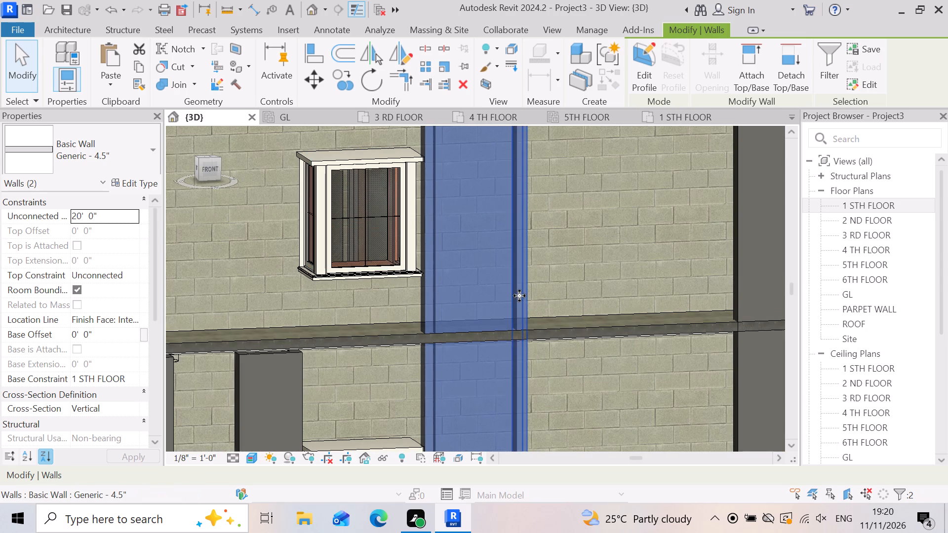
scroll(519, 296, down, 8)
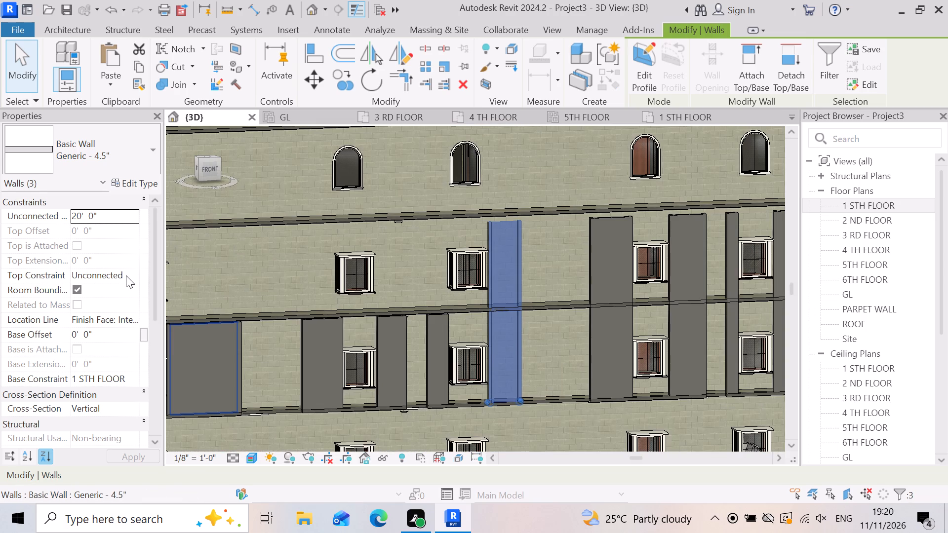
click(126, 275)
click(135, 271)
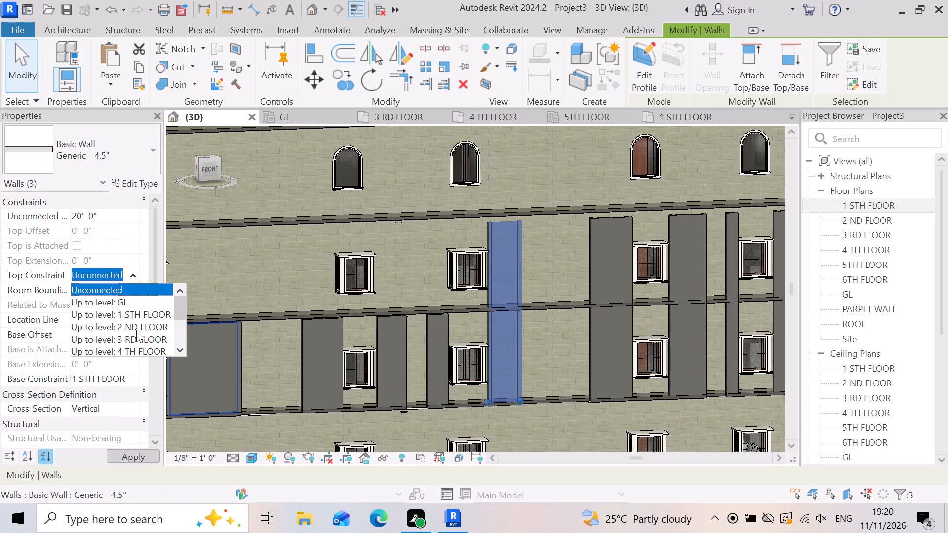
click(143, 328)
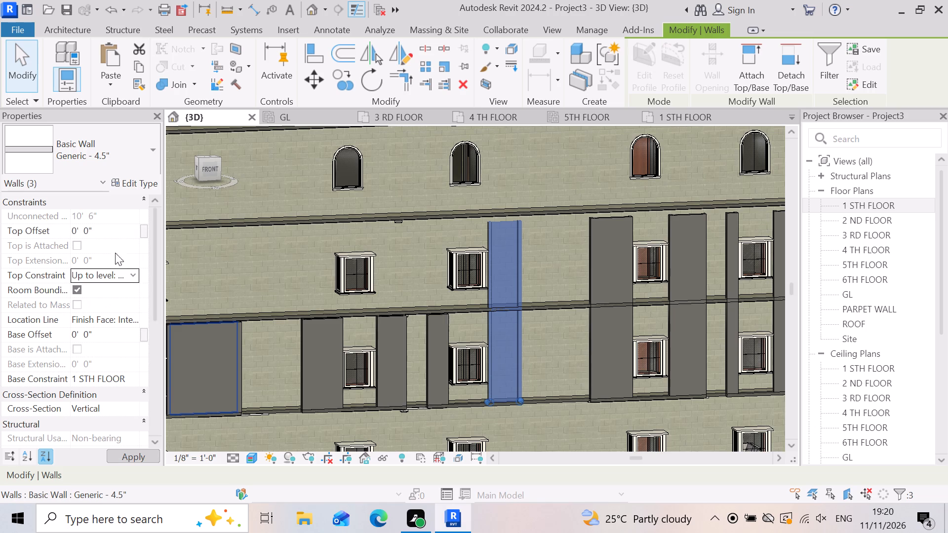
click(109, 232)
text(-6)
key(shift+quotedbl)
key(Return)
scroll(105, 231, down, 1)
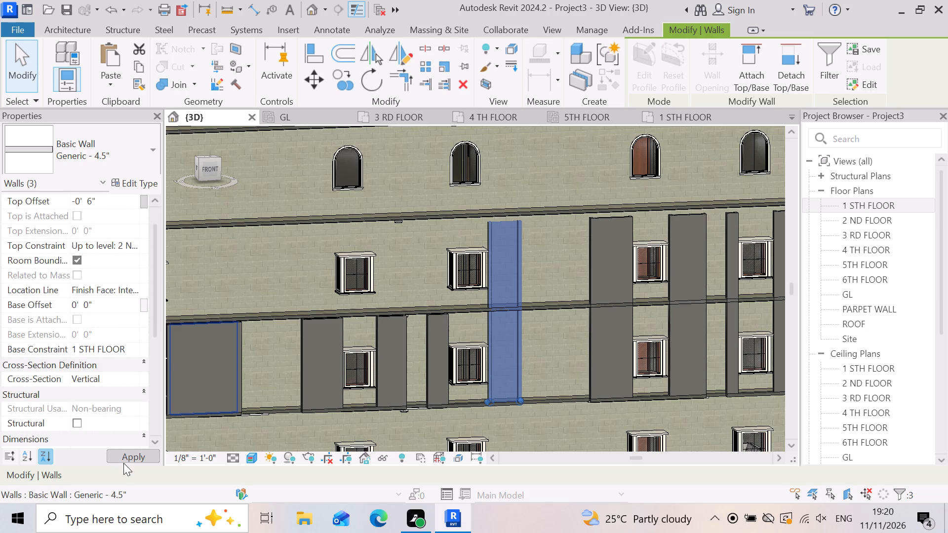
scroll(434, 371, down, 7)
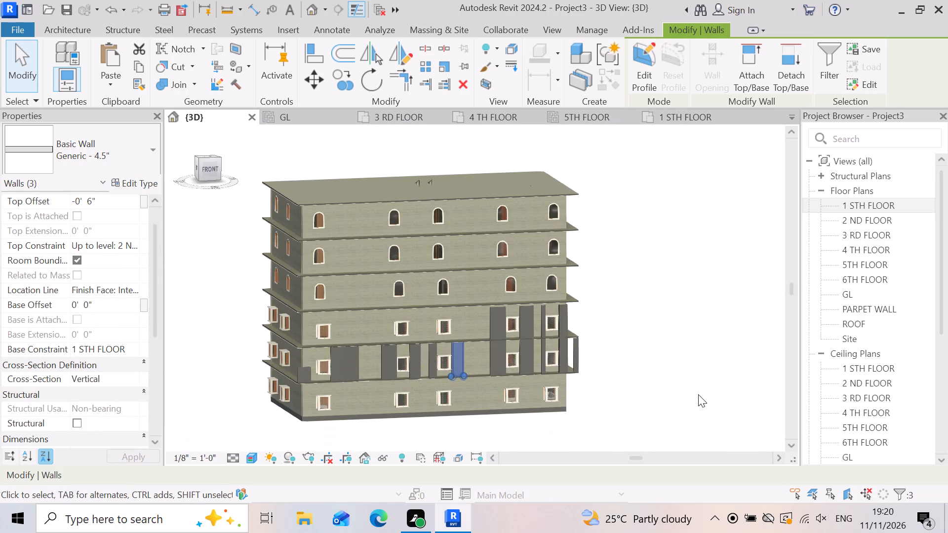
click(696, 396)
scroll(527, 387, up, 6)
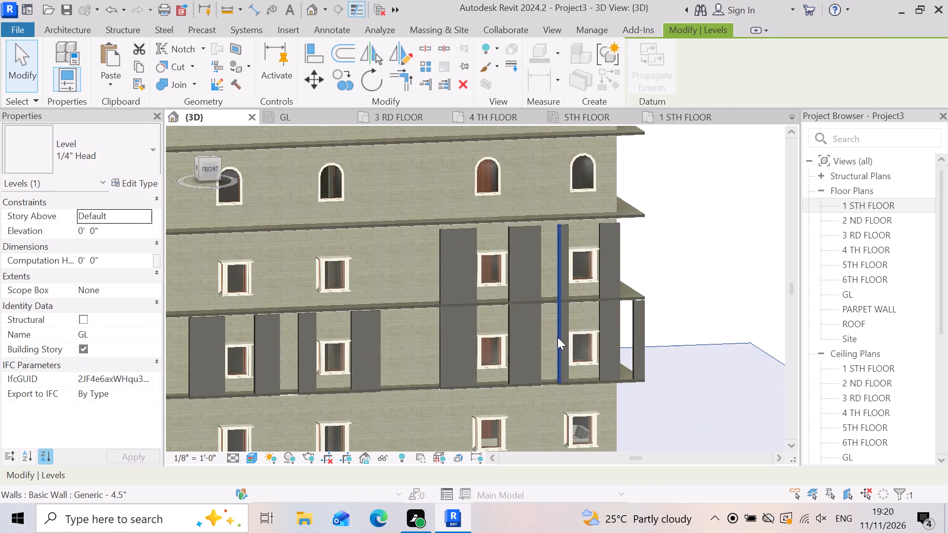
key(Escape)
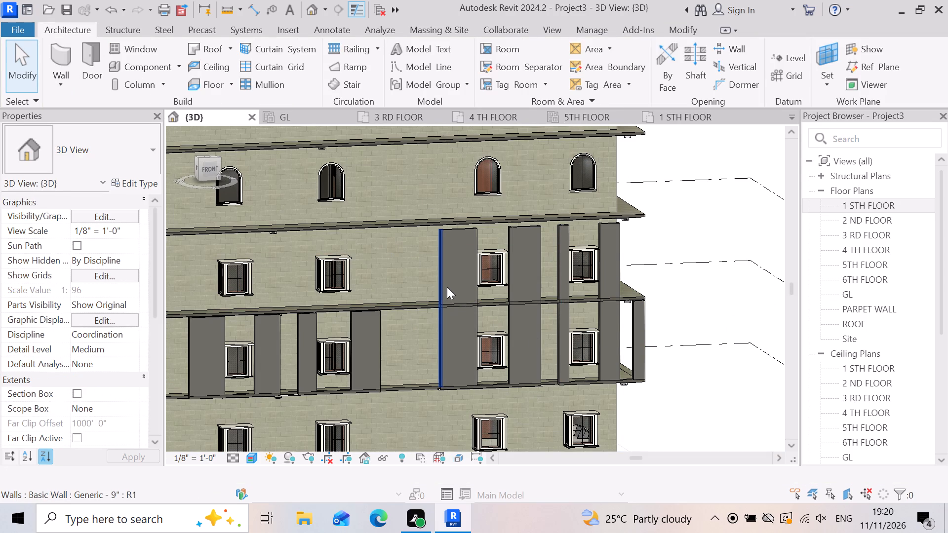
Set the front and both return walls of the pier just west of the fourth first-floor window to top constraint 2 ND FLOOR, offset -6".
click(454, 290)
scroll(458, 326, up, 5)
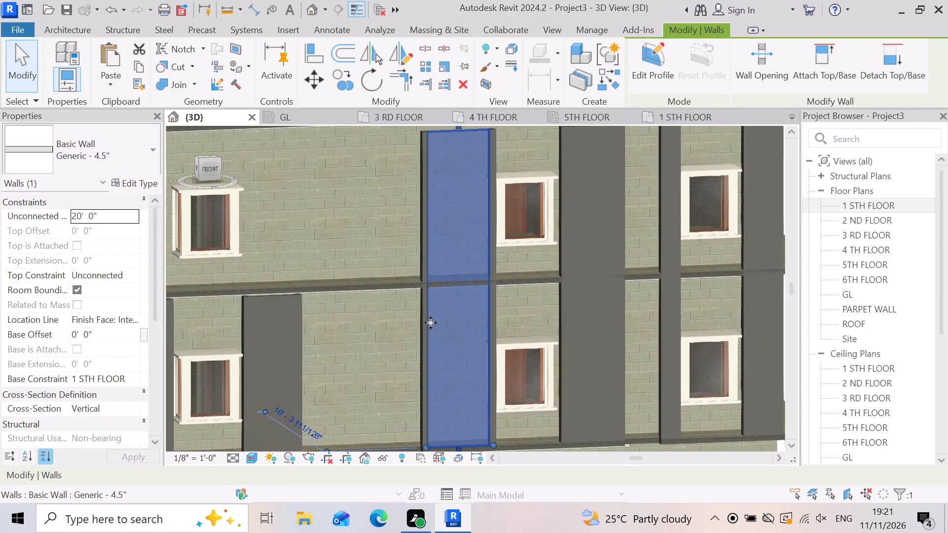
ctrl+click(426, 269)
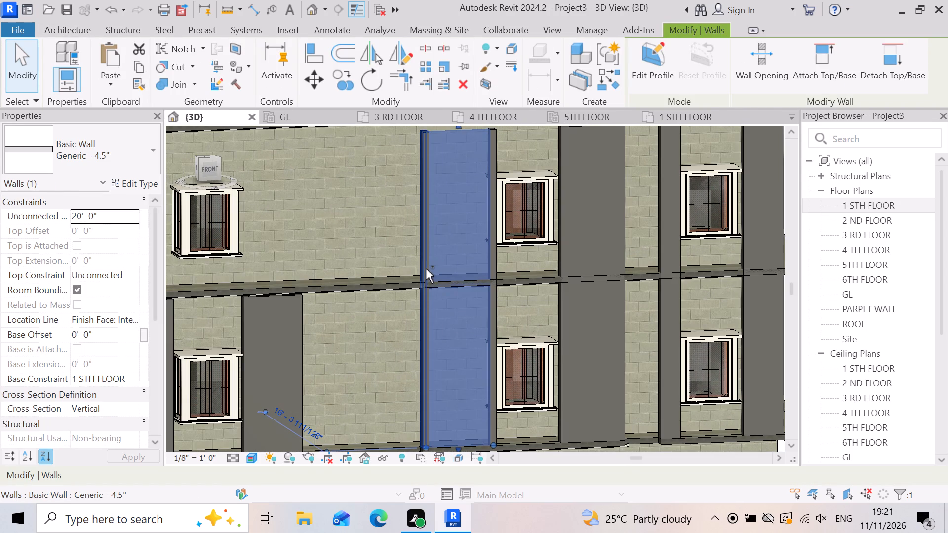
scroll(425, 269, down, 3)
scroll(529, 297, up, 7)
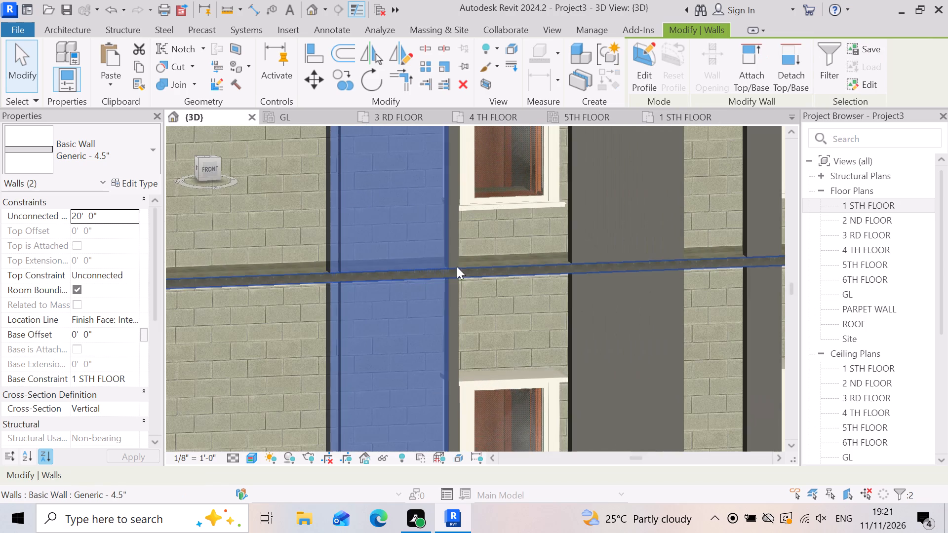
ctrl+click(455, 239)
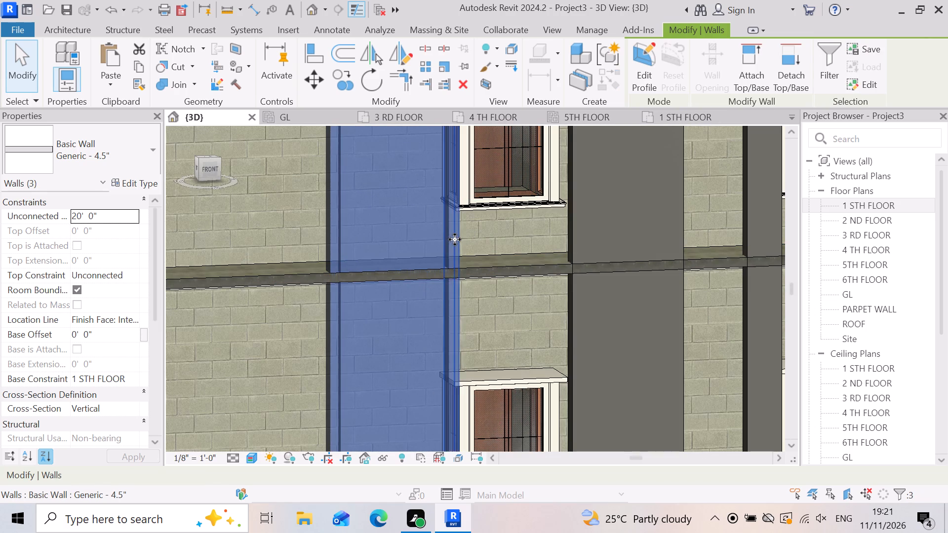
scroll(455, 239, down, 9)
click(125, 270)
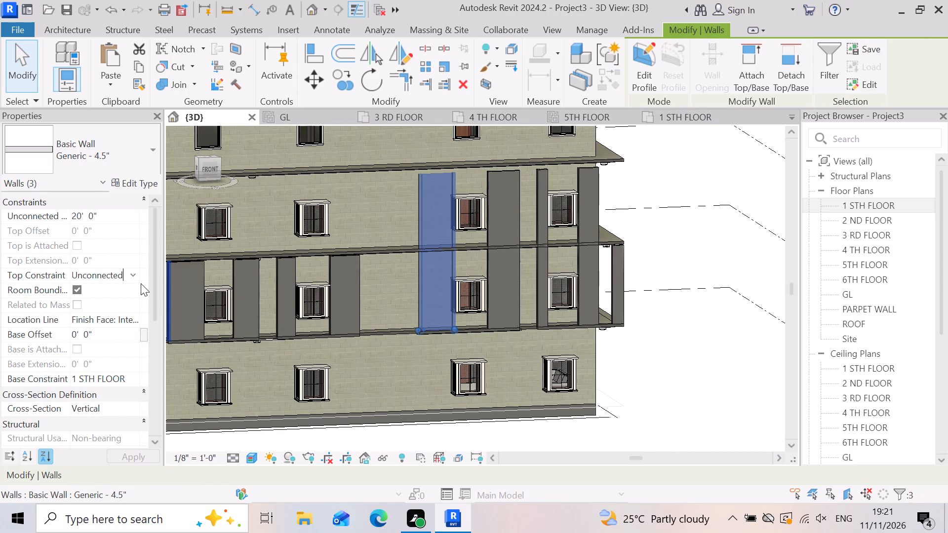
click(135, 275)
click(140, 326)
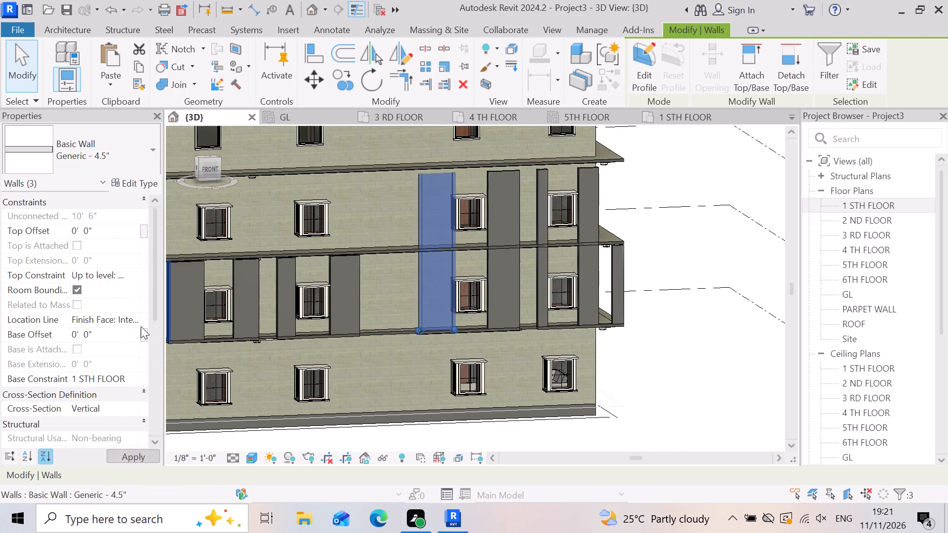
click(118, 229)
text(-6)
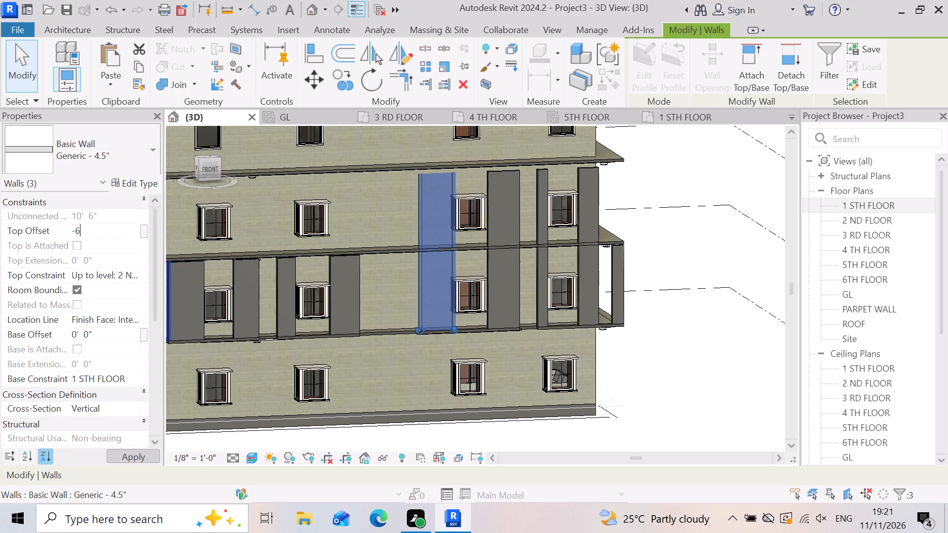
key(shift+quotedbl)
key(Return)
click(140, 458)
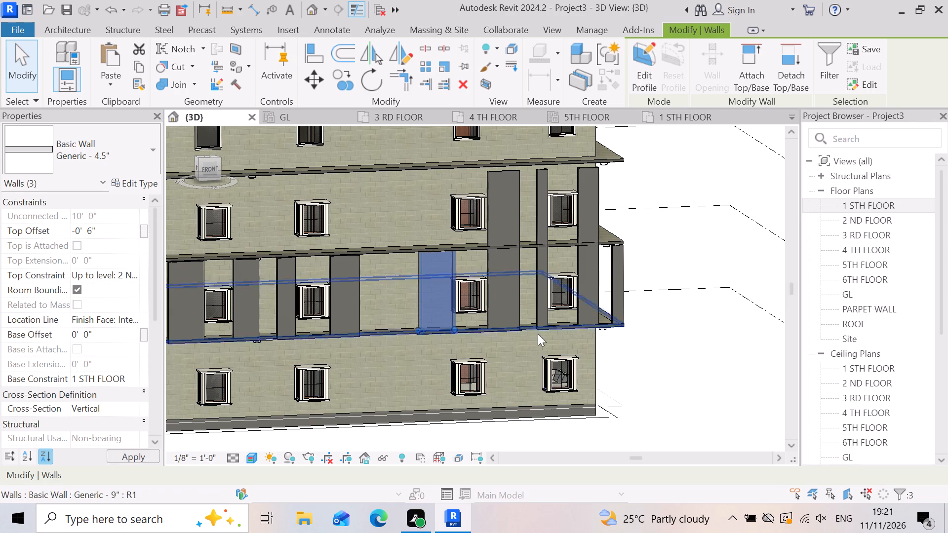
click(708, 403)
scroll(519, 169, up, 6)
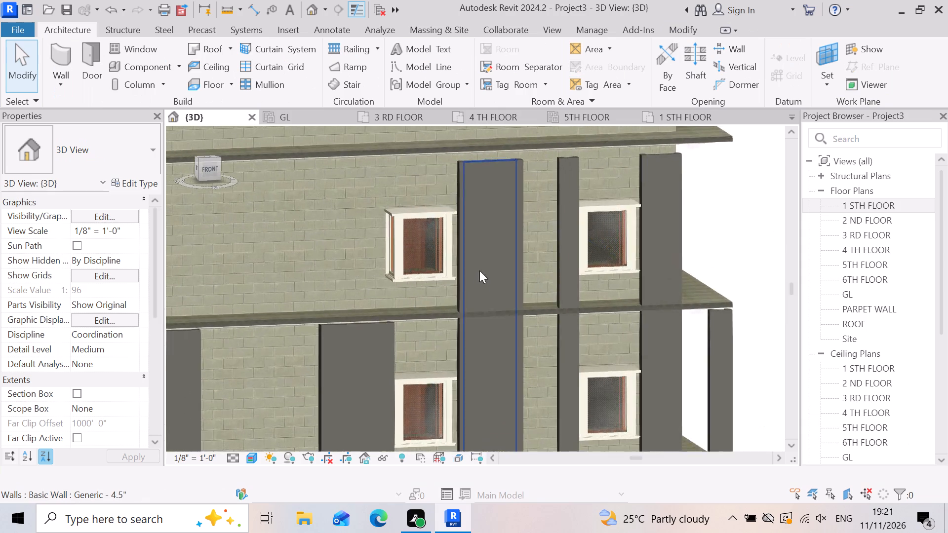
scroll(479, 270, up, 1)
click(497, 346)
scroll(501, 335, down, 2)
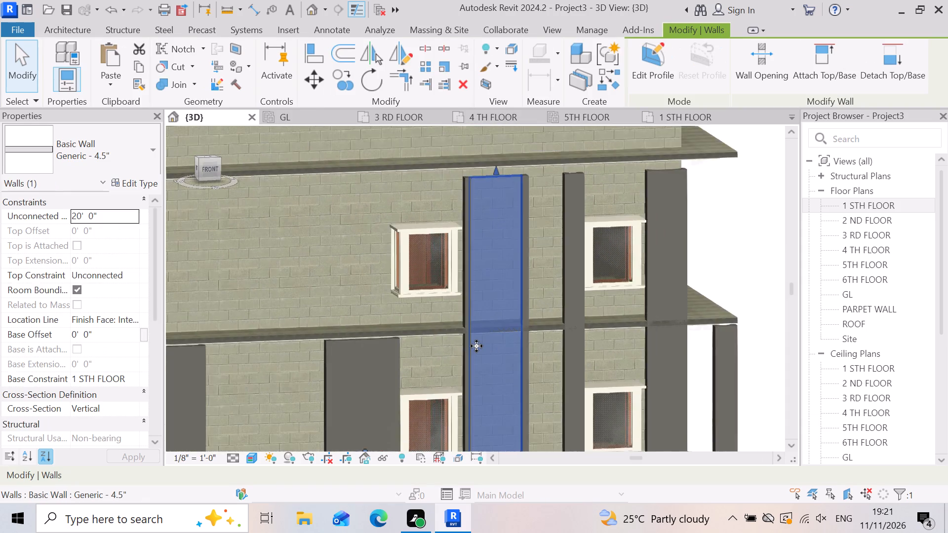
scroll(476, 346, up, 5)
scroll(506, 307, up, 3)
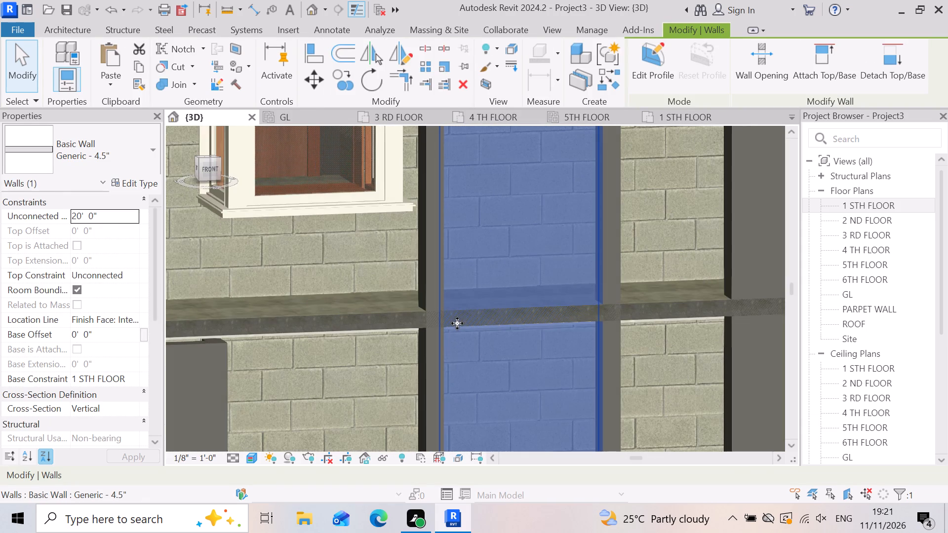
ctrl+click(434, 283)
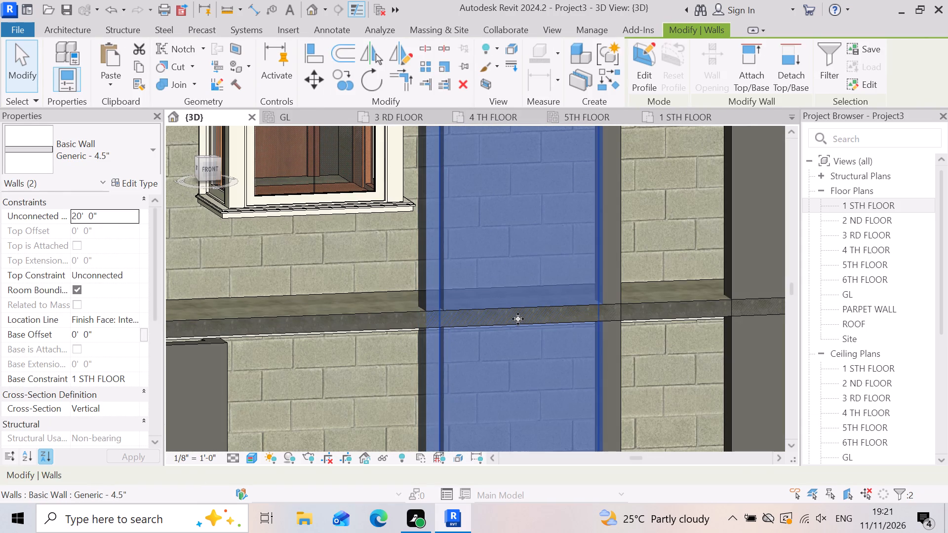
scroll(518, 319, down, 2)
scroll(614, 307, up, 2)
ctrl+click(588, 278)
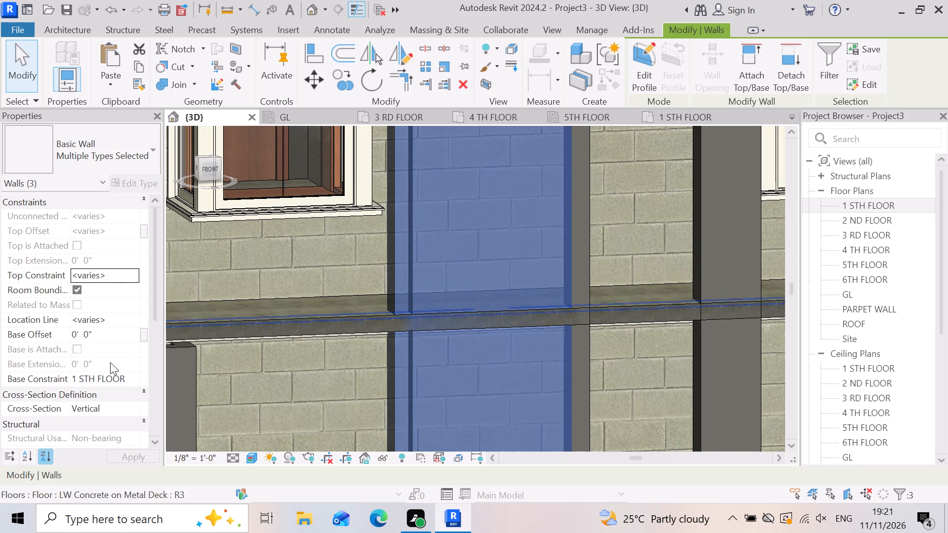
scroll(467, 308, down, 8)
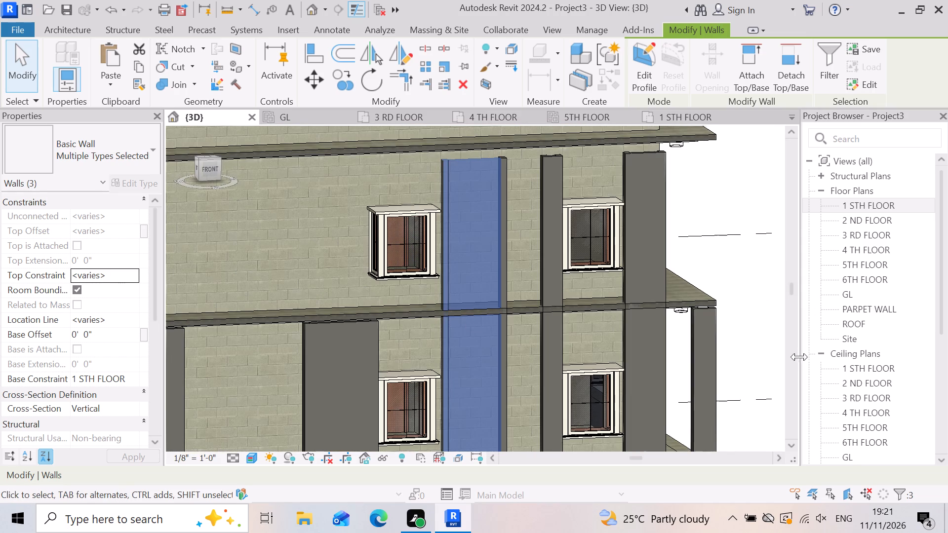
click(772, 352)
Set the front and both return walls of the pier just east of the fourth first-floor window to top constraint 2 ND FLOOR, offset -6".
scroll(471, 291, up, 3)
click(478, 269)
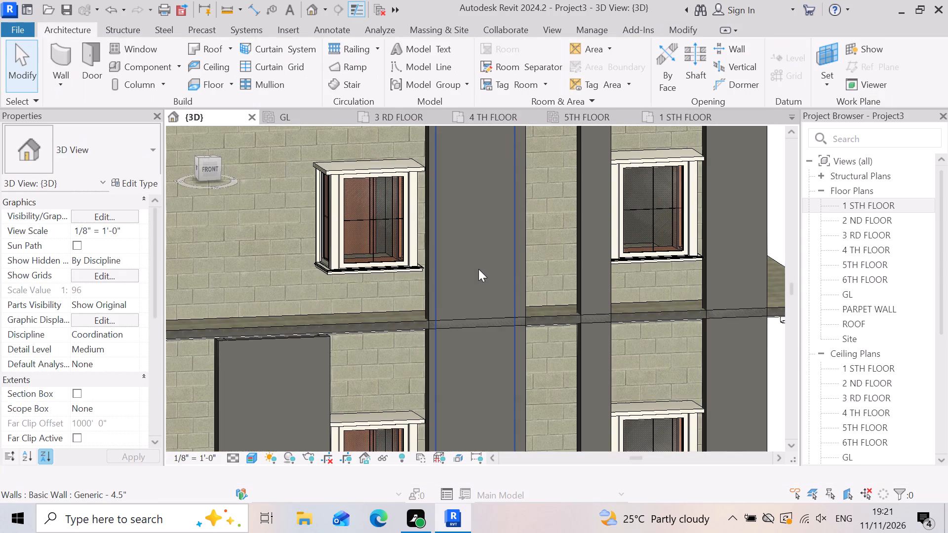
scroll(479, 285, up, 4)
scroll(479, 285, down, 3)
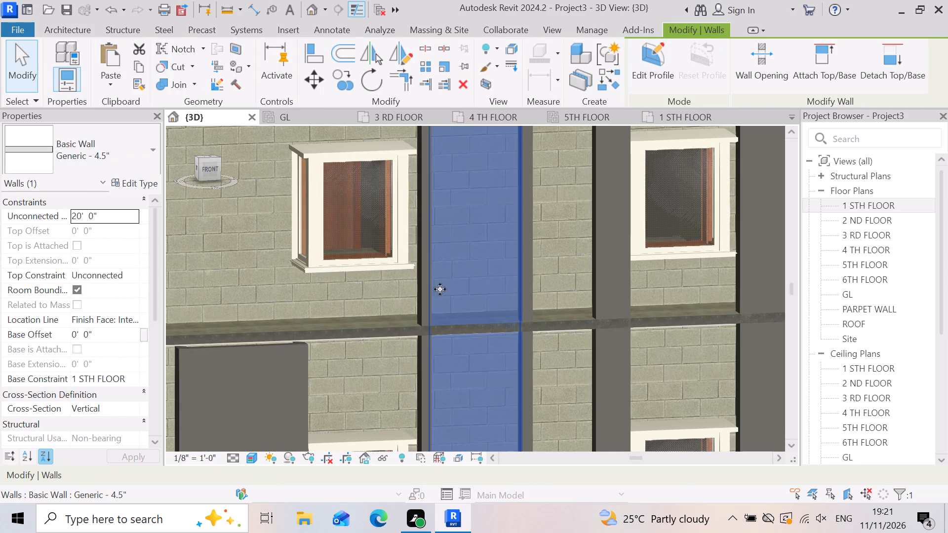
ctrl+click(420, 306)
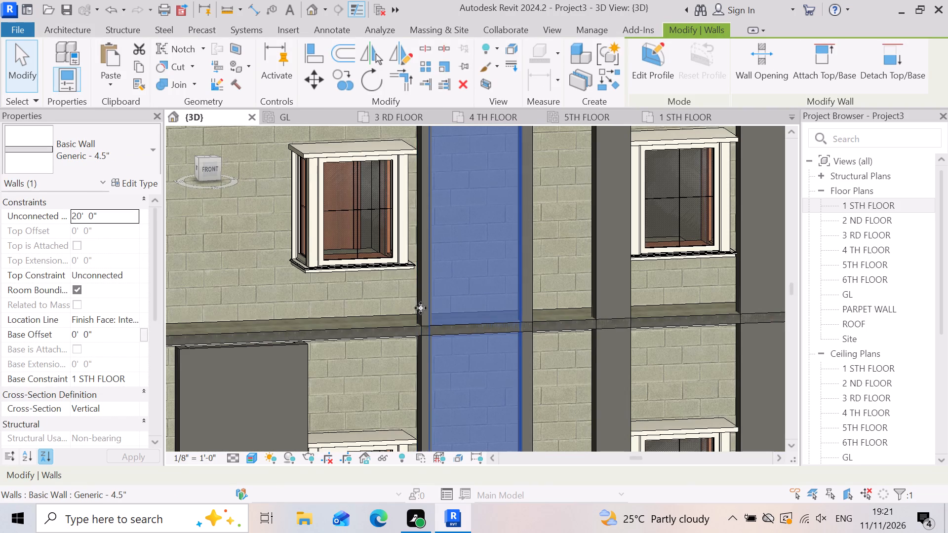
scroll(421, 308, up, 5)
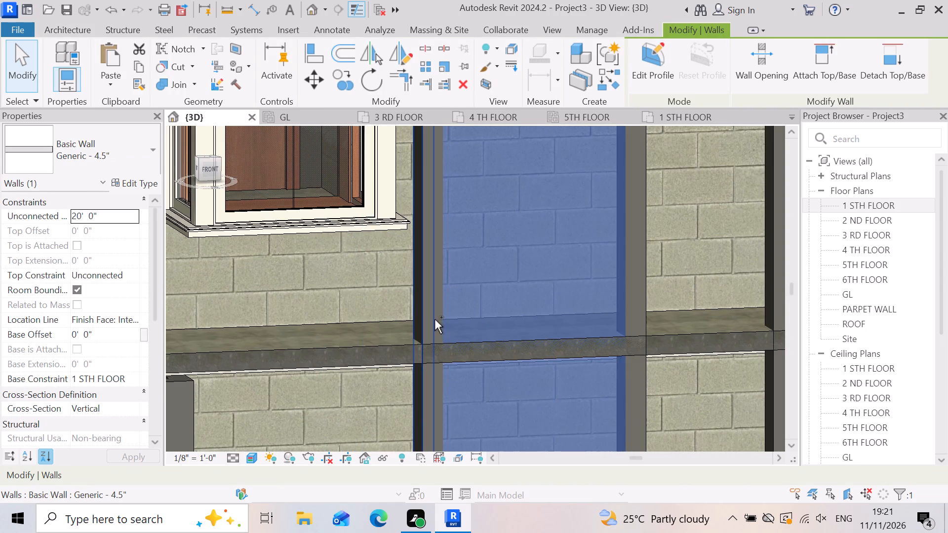
ctrl+click(434, 319)
scroll(434, 319, down, 4)
scroll(560, 346, up, 6)
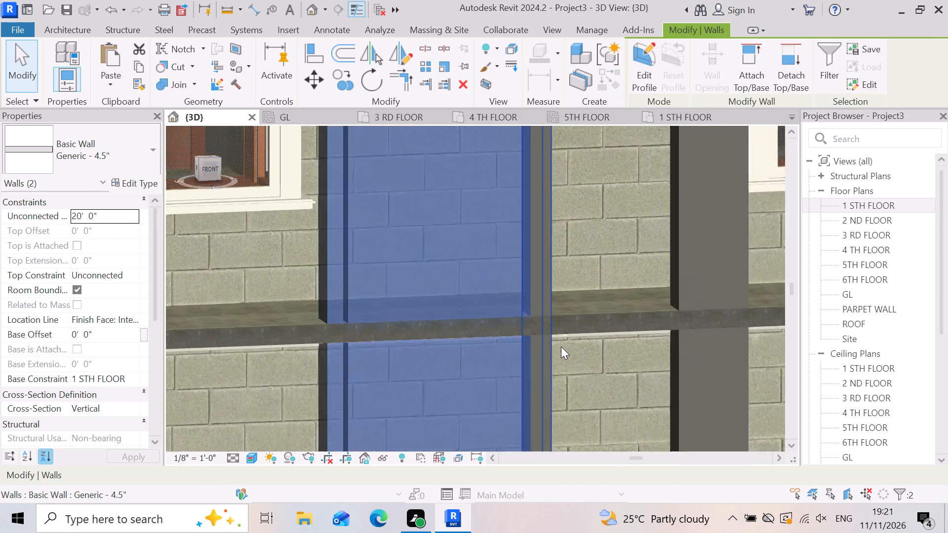
ctrl+click(539, 282)
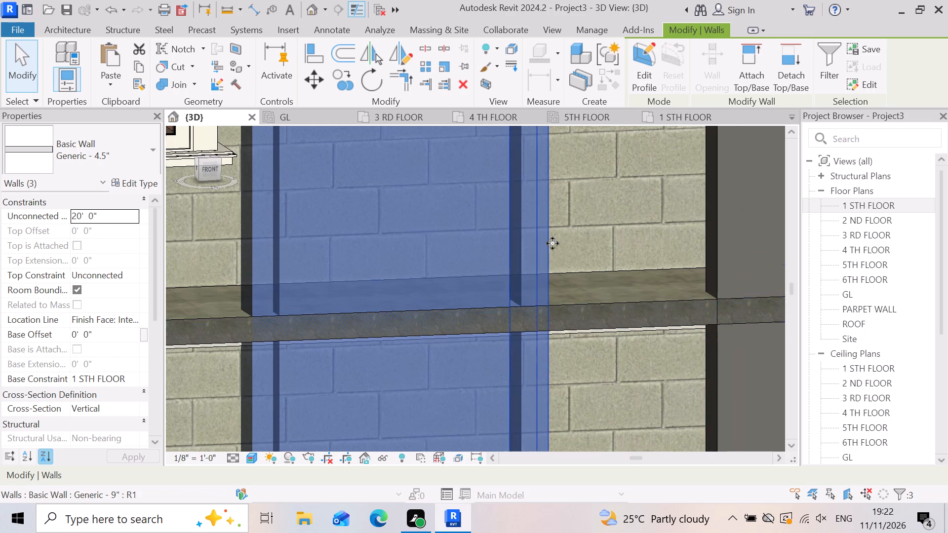
scroll(553, 243, down, 8)
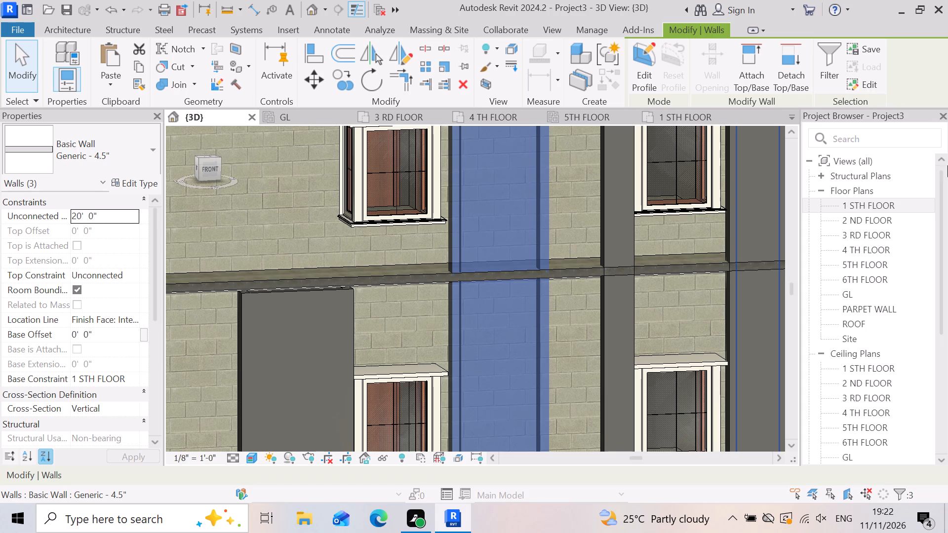
scroll(525, 282, down, 4)
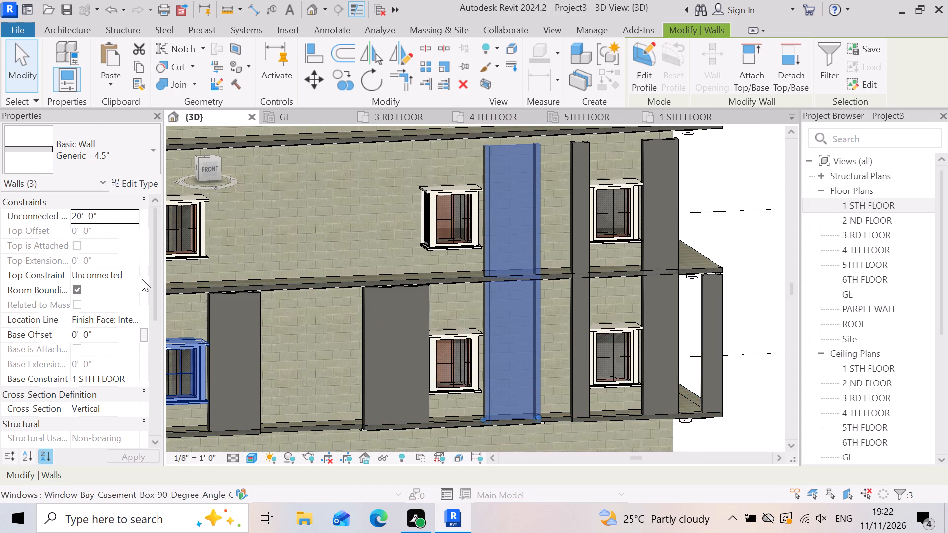
click(131, 271)
click(135, 329)
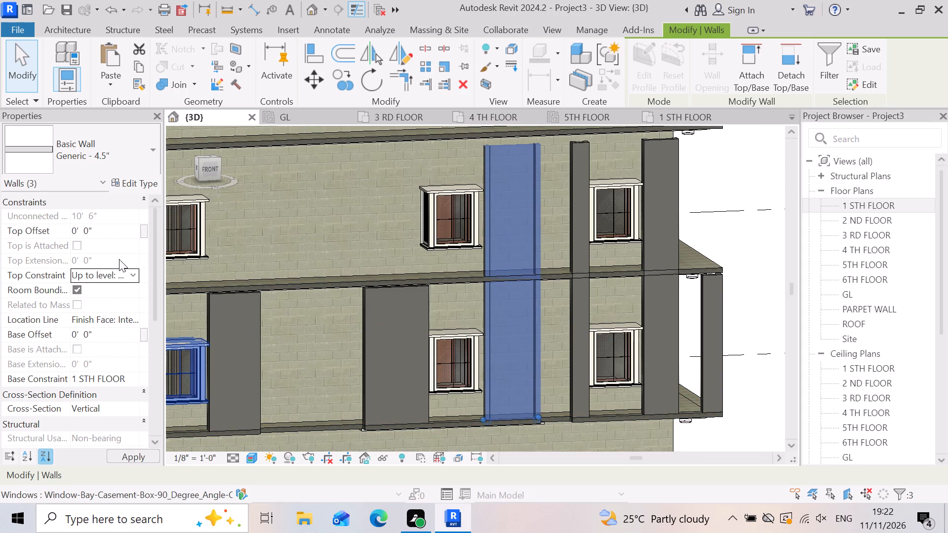
click(112, 234)
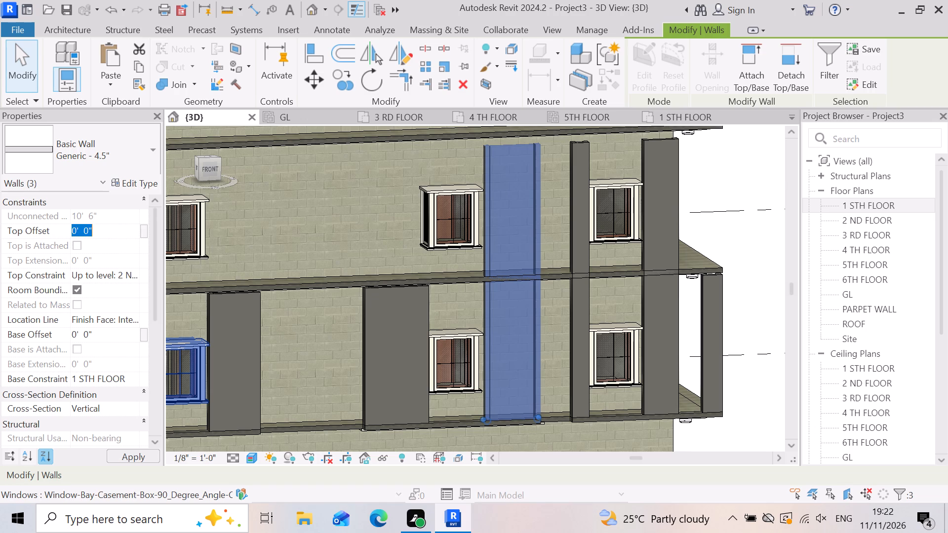
text(-6)
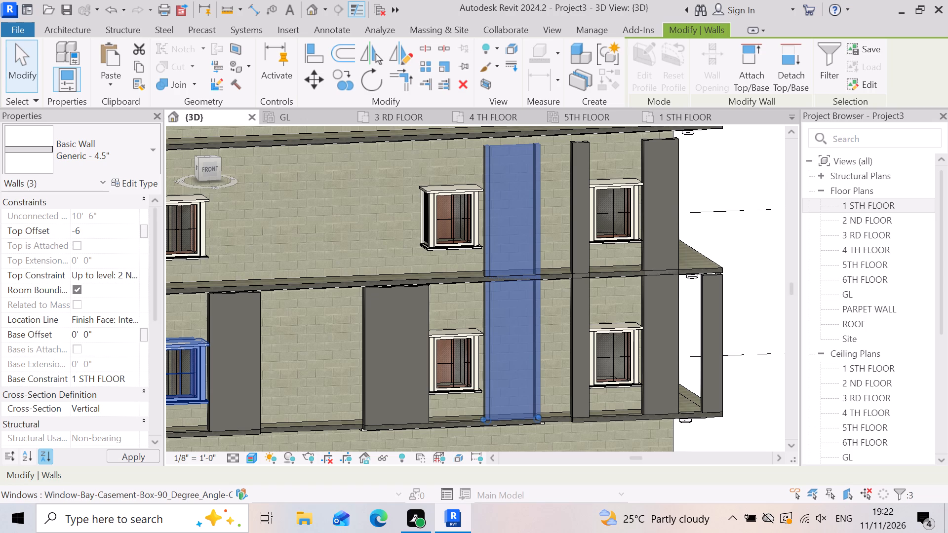
key(shift+colon)
key(BackSpace)
key(shift+quotedbl)
key(Return)
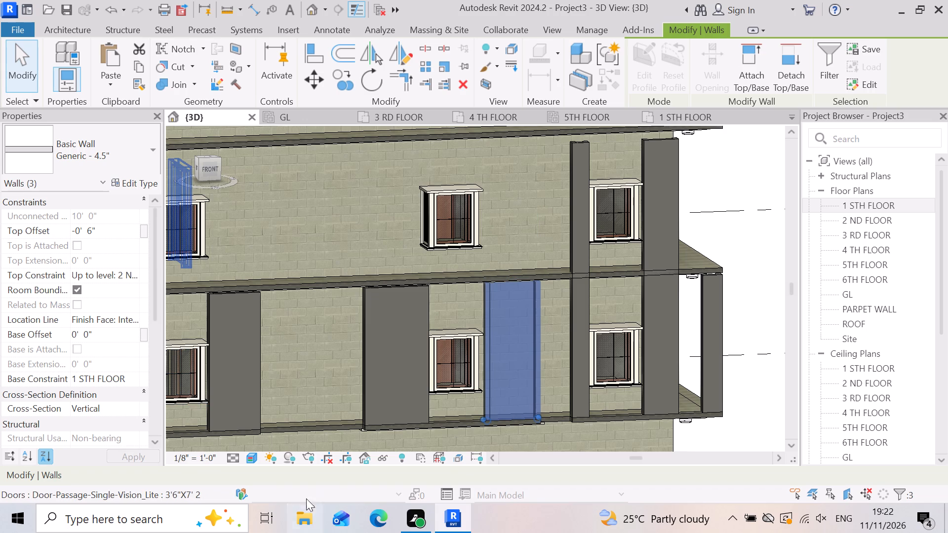
scroll(326, 364, down, 5)
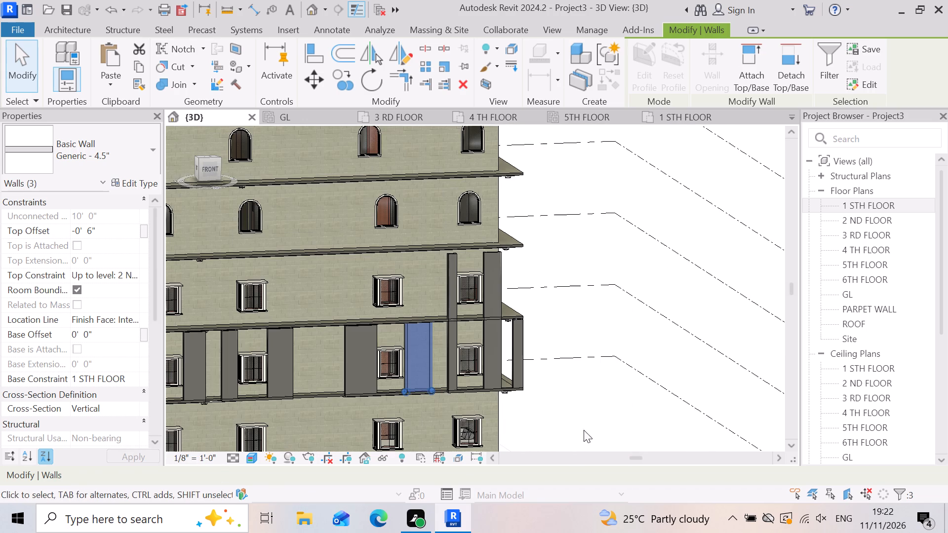
click(594, 421)
Set the front and both return walls of the pier just west of the fifth first-floor window to top constraint 2 ND FLOOR, offset -6".
scroll(463, 390, up, 6)
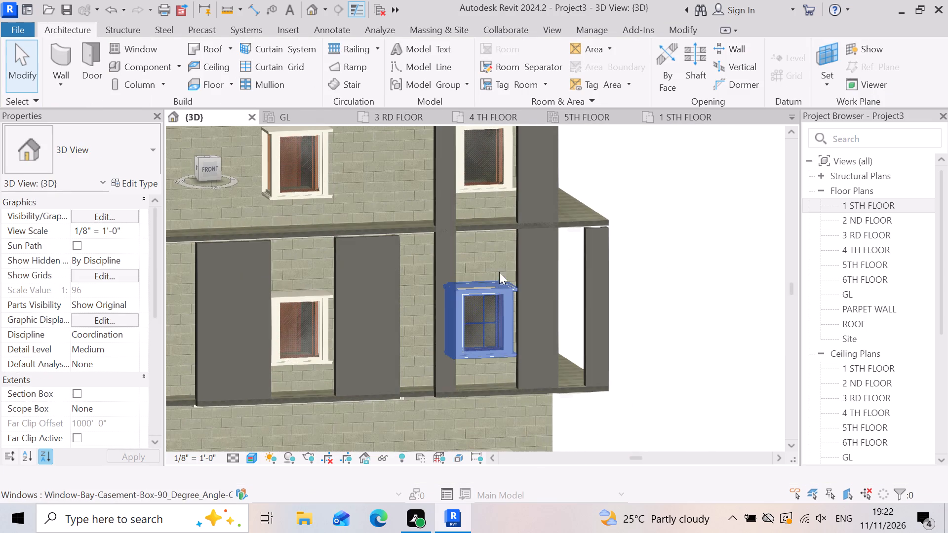
scroll(483, 226, up, 4)
scroll(512, 293, down, 4)
click(461, 214)
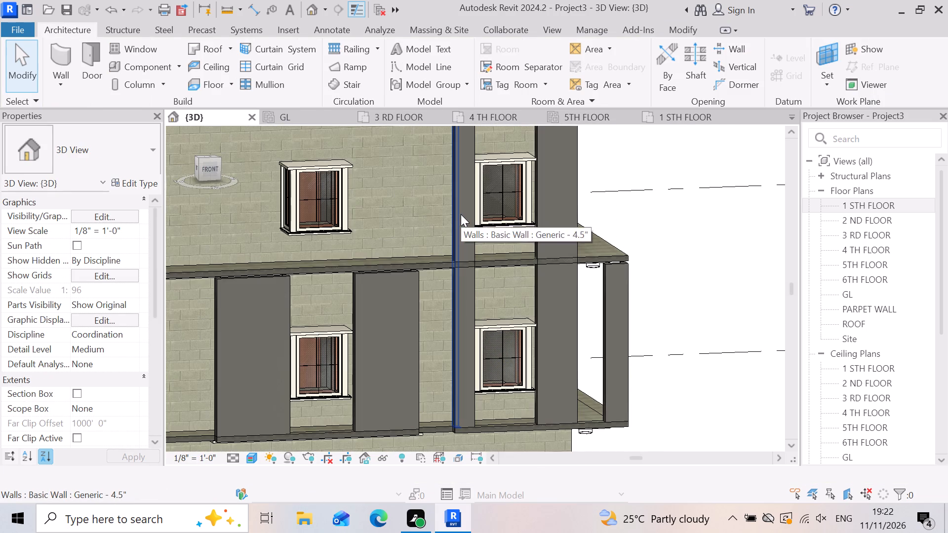
scroll(459, 216, up, 7)
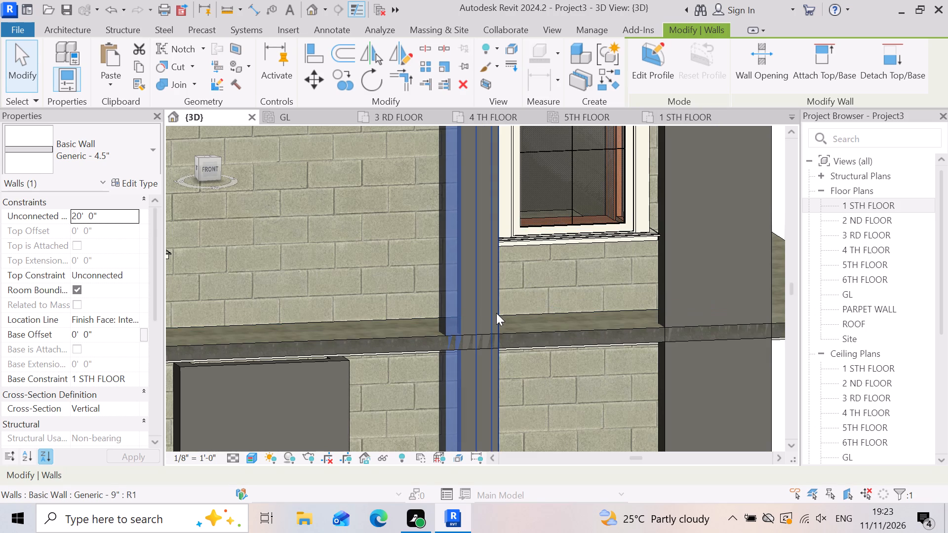
scroll(500, 295, down, 3)
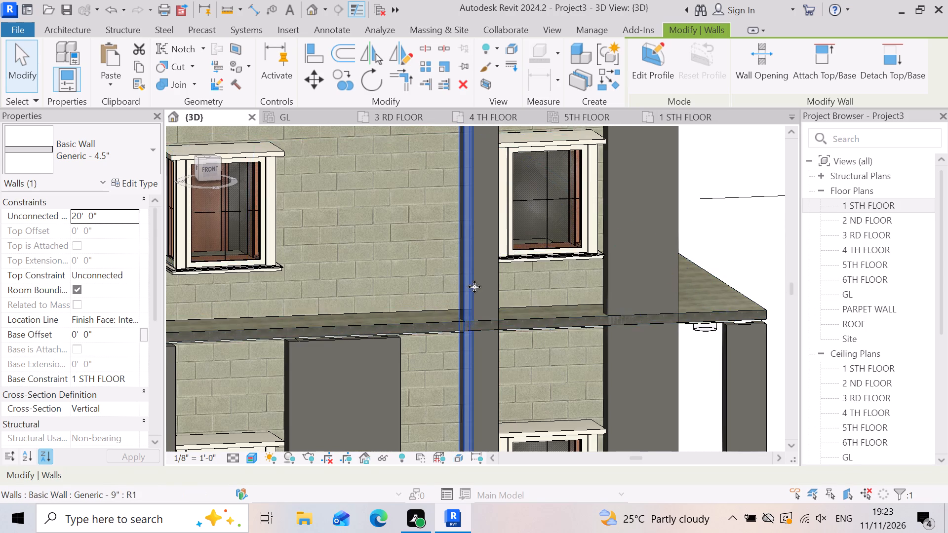
scroll(474, 287, up, 3)
ctrl+click(487, 289)
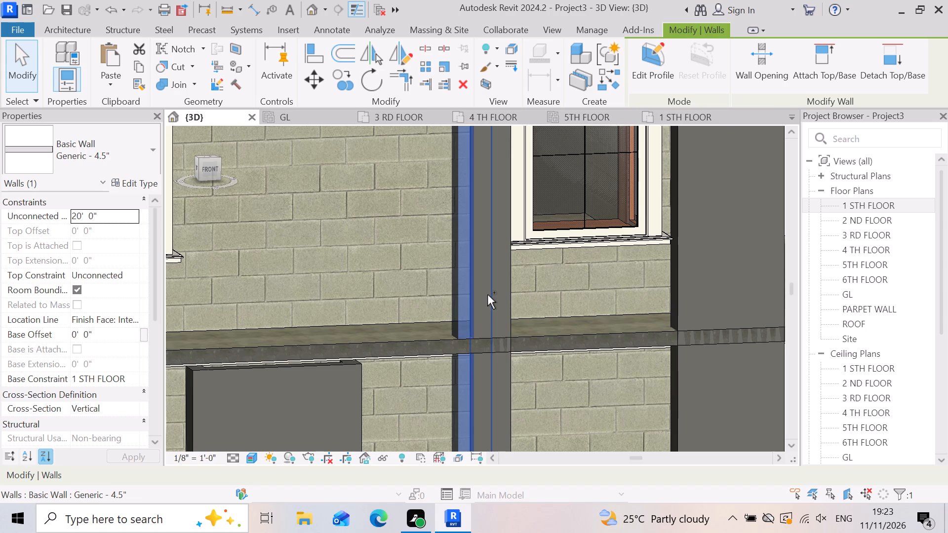
scroll(500, 312, up, 7)
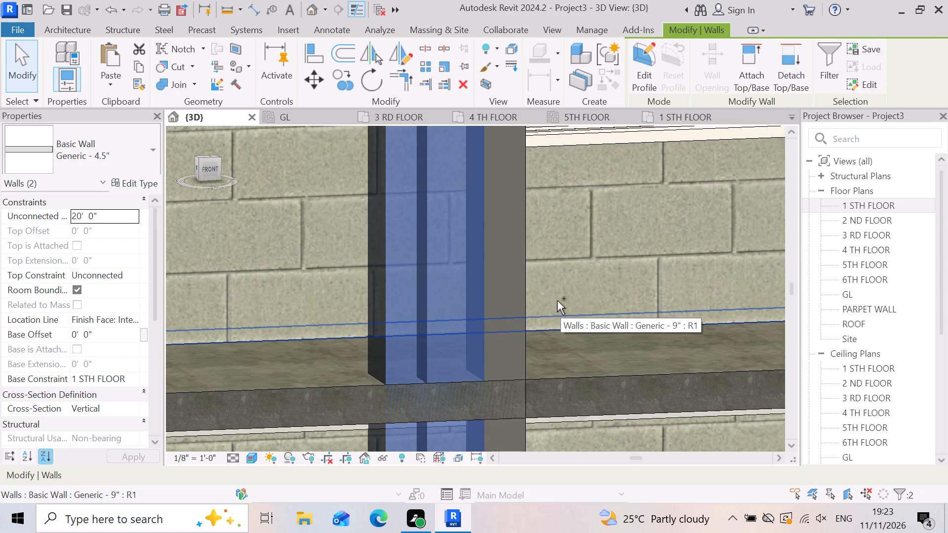
ctrl+click(516, 298)
scroll(516, 287, down, 8)
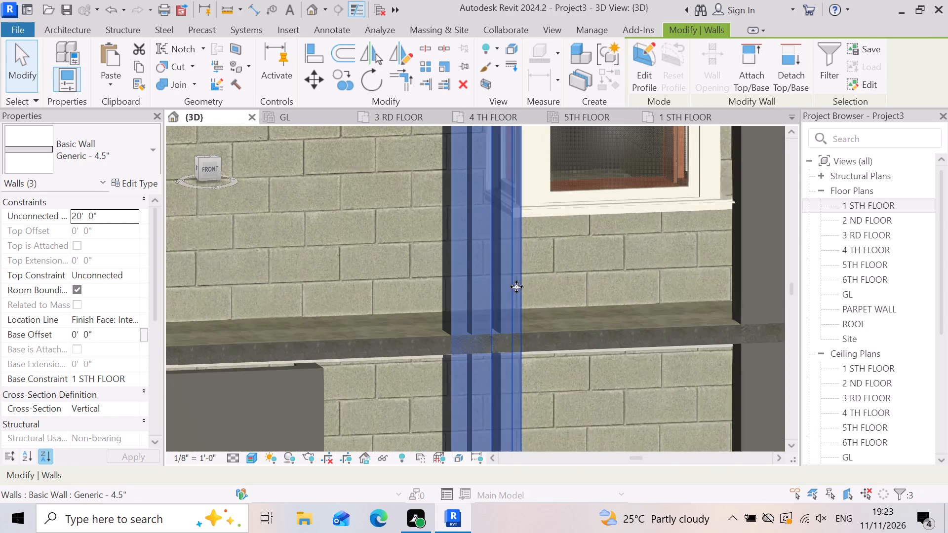
scroll(516, 287, down, 10)
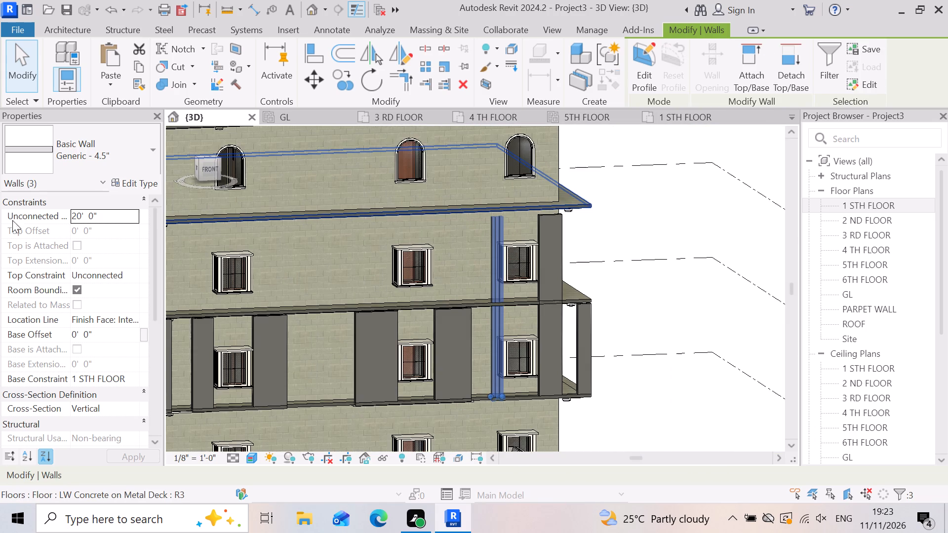
click(129, 272)
click(145, 327)
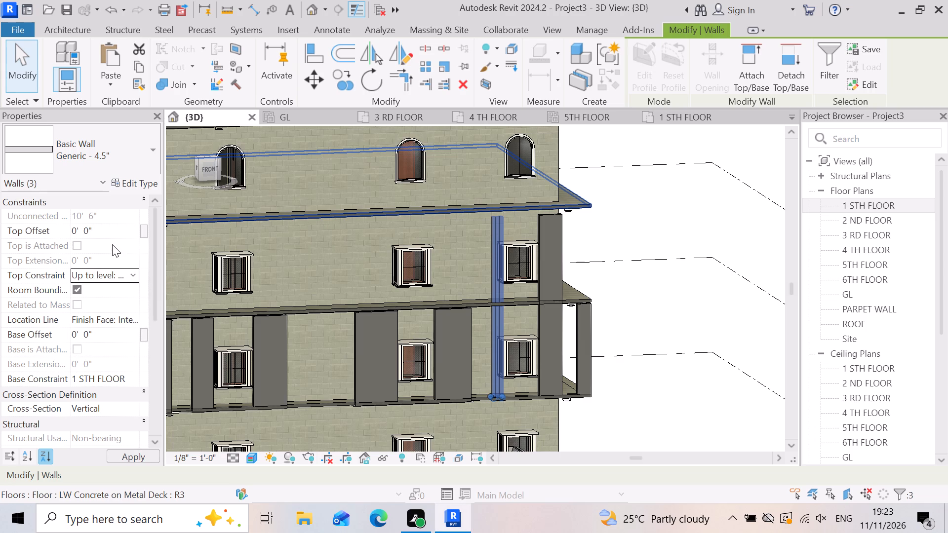
click(116, 232)
key(minus)
key(6)
key(shift+quotedbl)
key(Return)
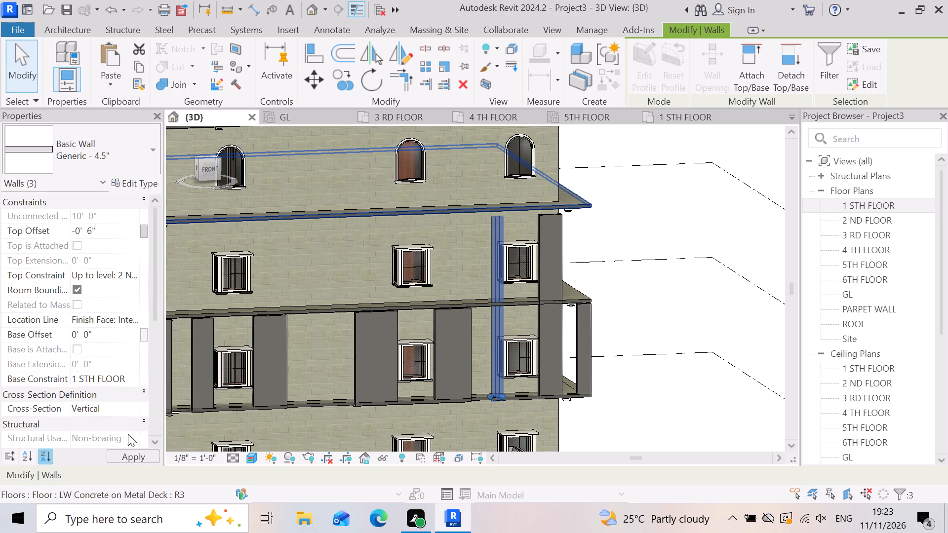
click(129, 451)
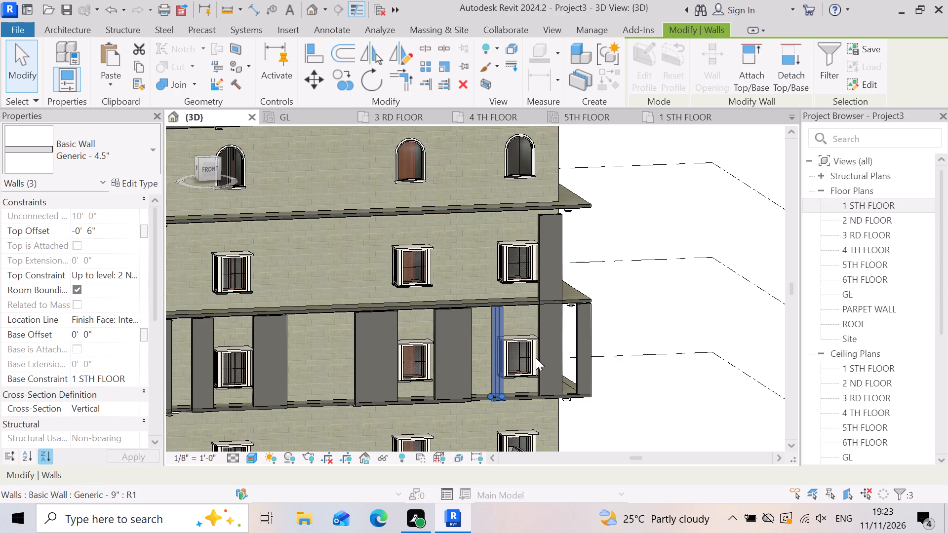
click(665, 403)
Set the front and both return walls of the pier just east of the fifth first-floor window to top constraint 2 ND FLOOR, offset -6".
scroll(548, 321, up, 4)
scroll(554, 327, down, 1)
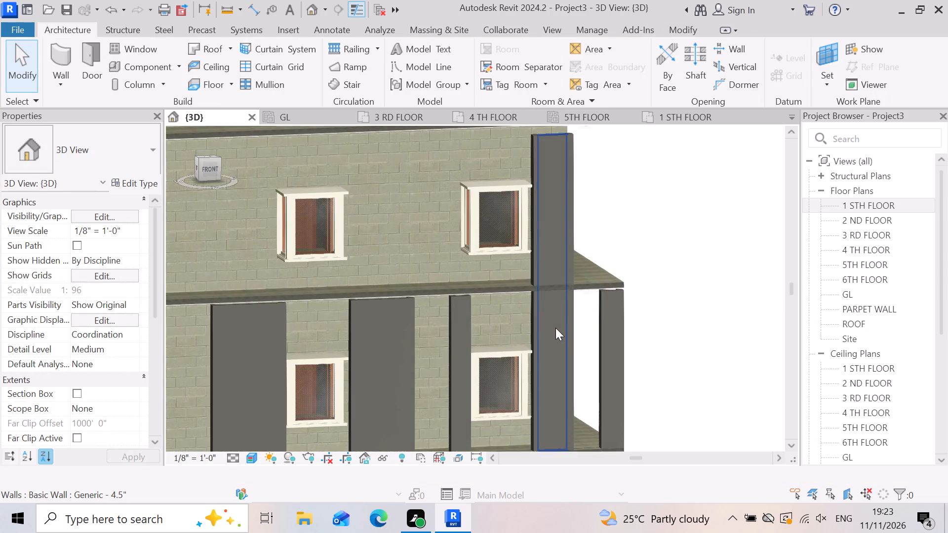
scroll(555, 328, down, 2)
scroll(562, 272, up, 3)
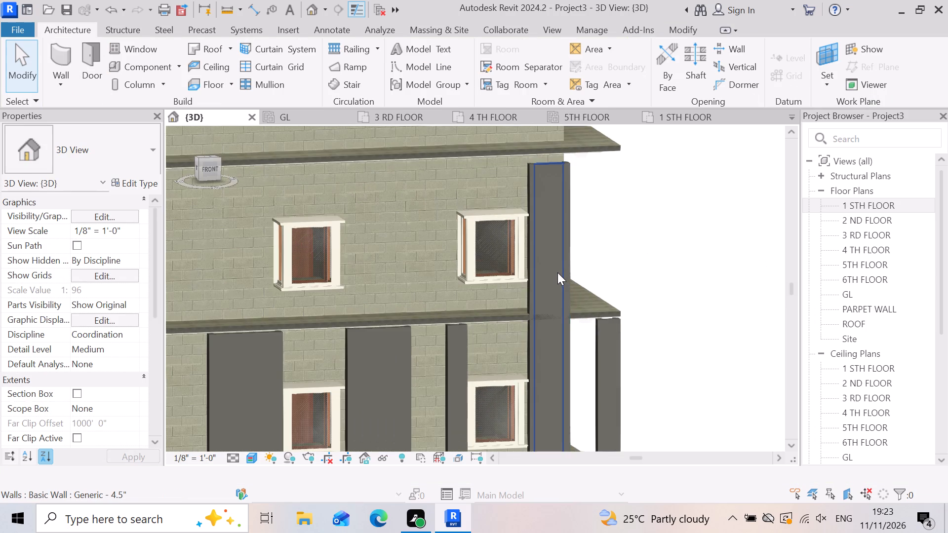
click(557, 272)
scroll(556, 272, down, 4)
scroll(530, 405, up, 3)
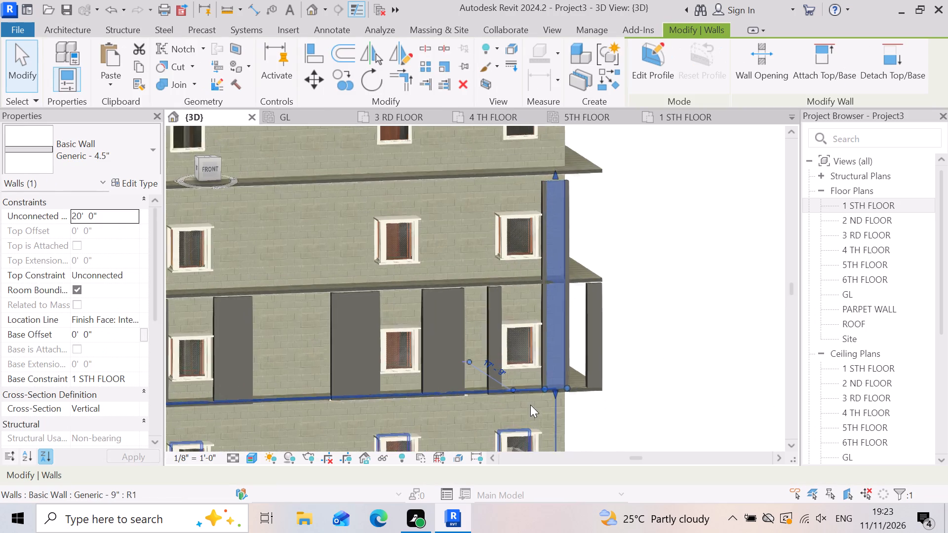
scroll(530, 405, up, 3)
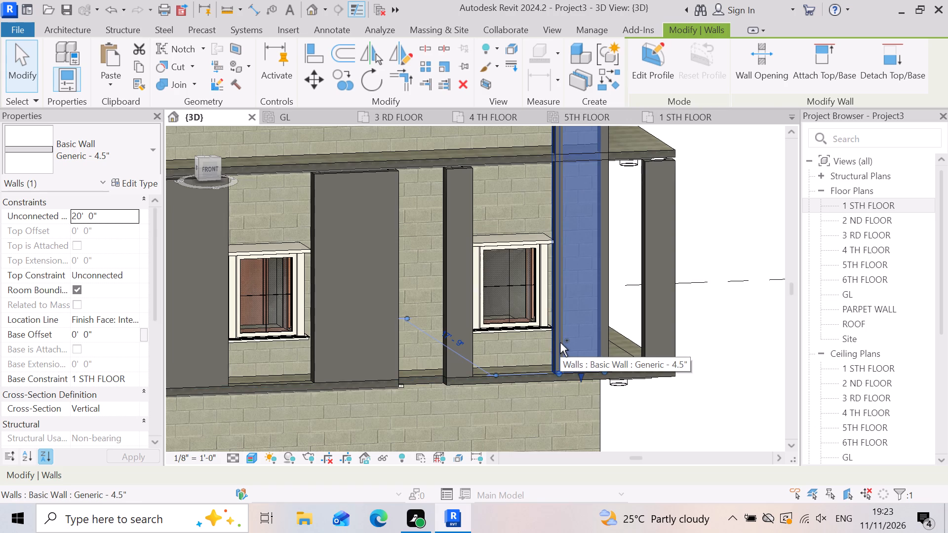
ctrl+click(560, 343)
scroll(564, 353, up, 3)
scroll(613, 367, up, 3)
scroll(543, 363, down, 2)
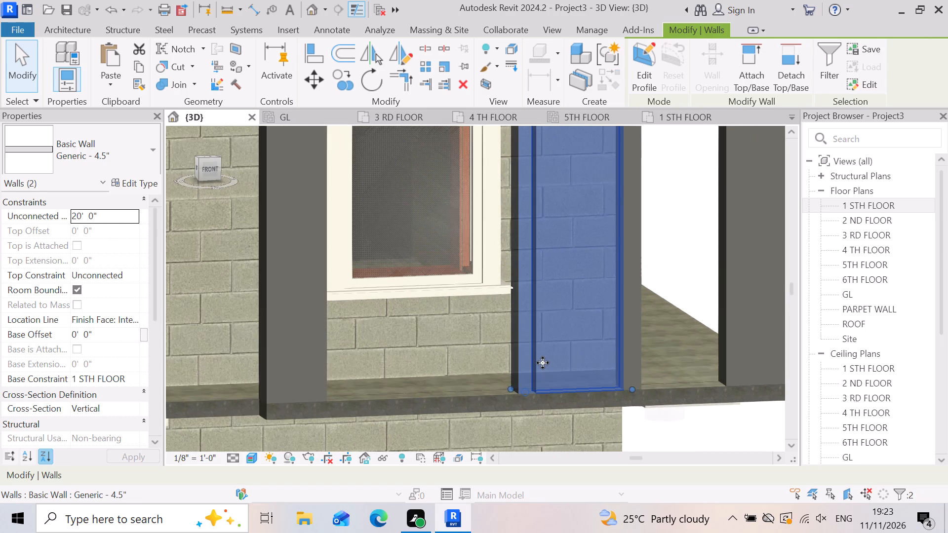
scroll(543, 363, down, 1)
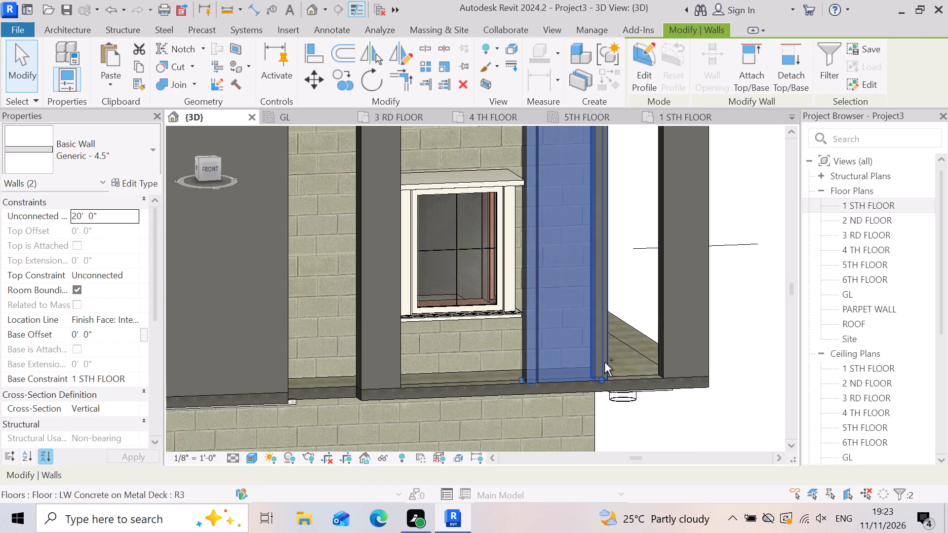
ctrl+click(604, 362)
scroll(605, 362, down, 8)
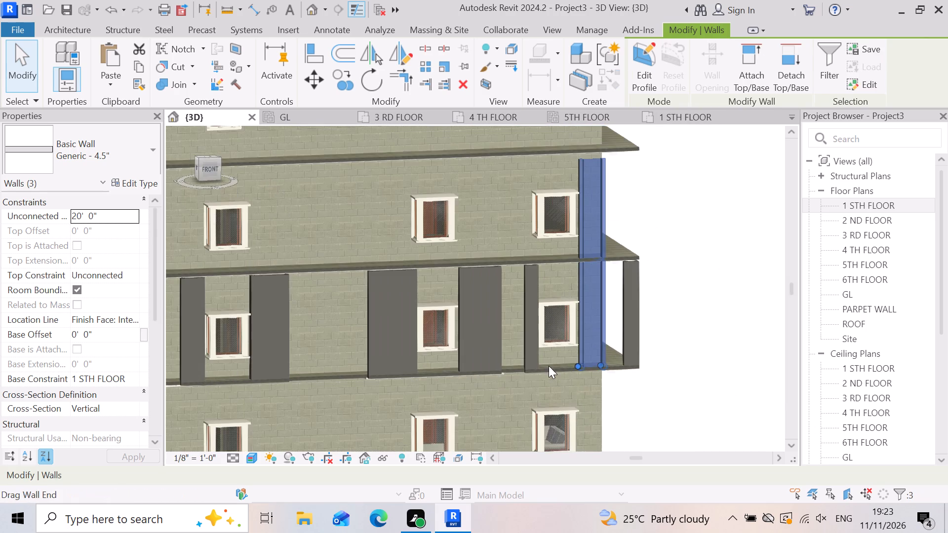
scroll(303, 280, down, 3)
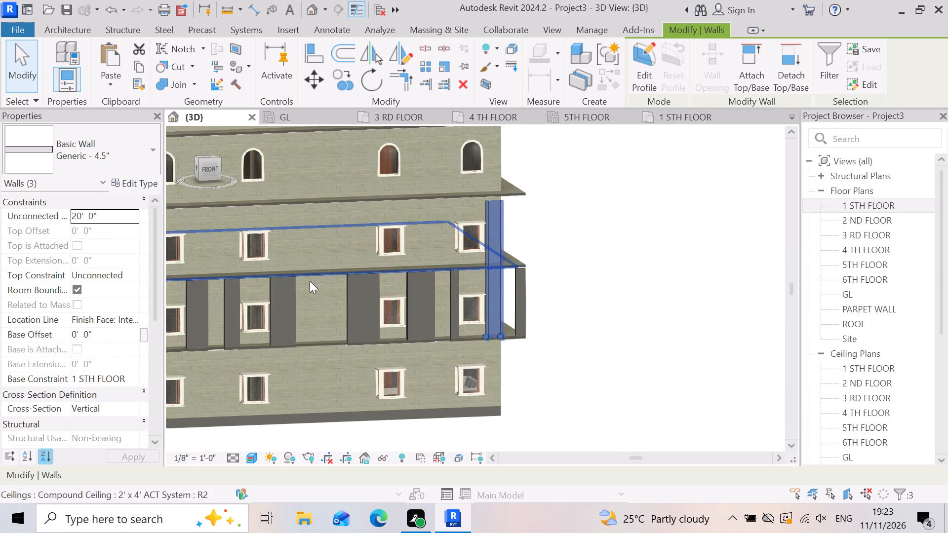
scroll(529, 342, down, 4)
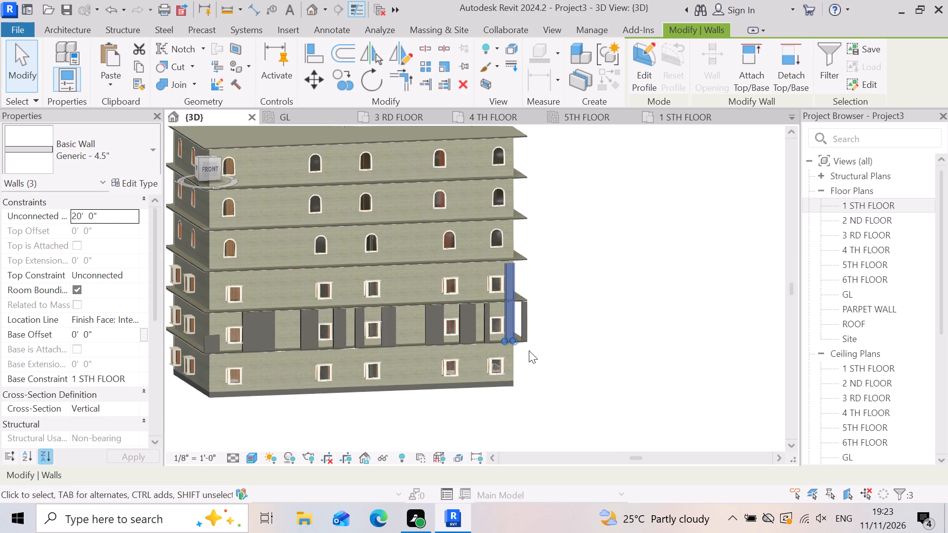
scroll(279, 346, up, 2)
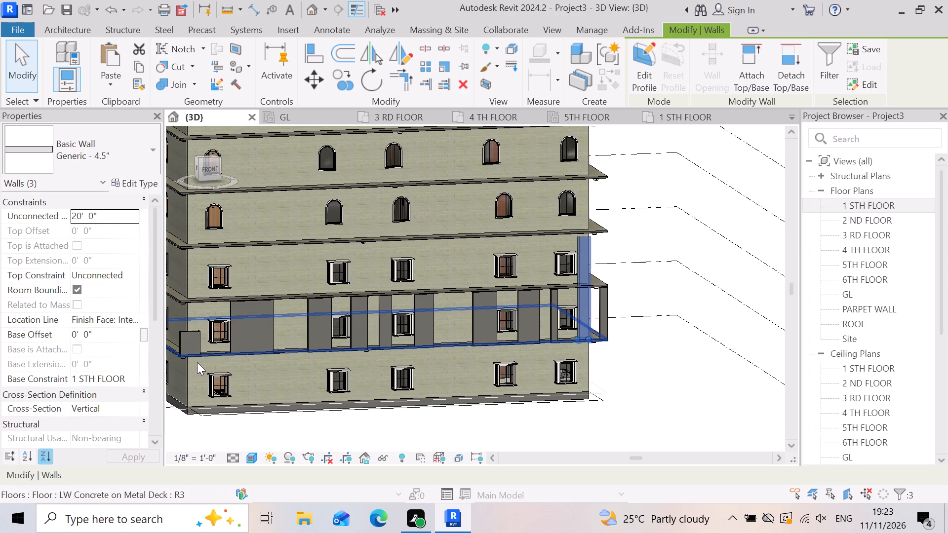
scroll(216, 363, up, 2)
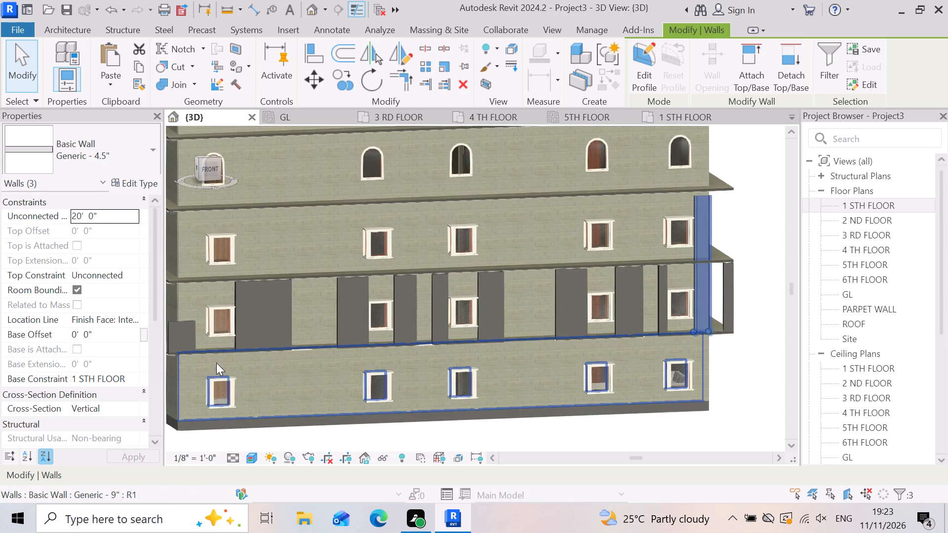
scroll(494, 373, down, 1)
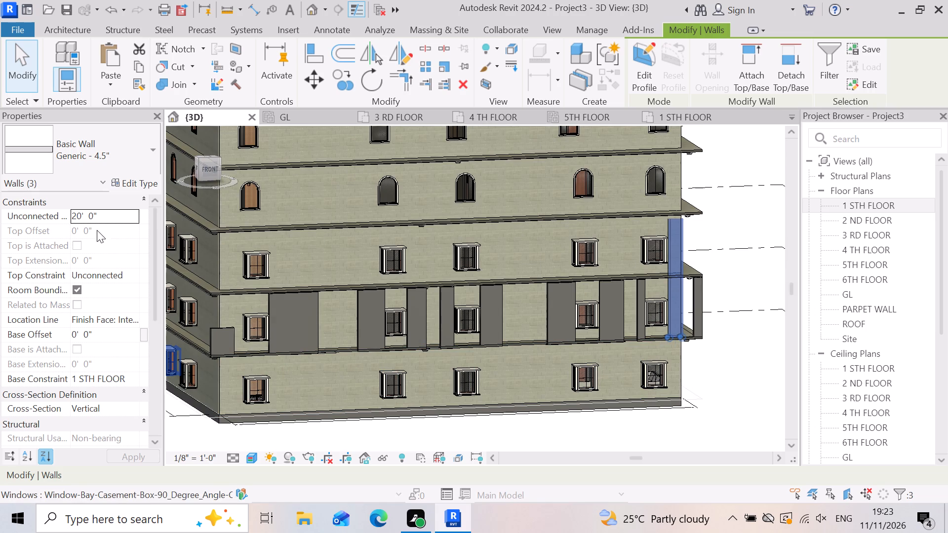
click(122, 275)
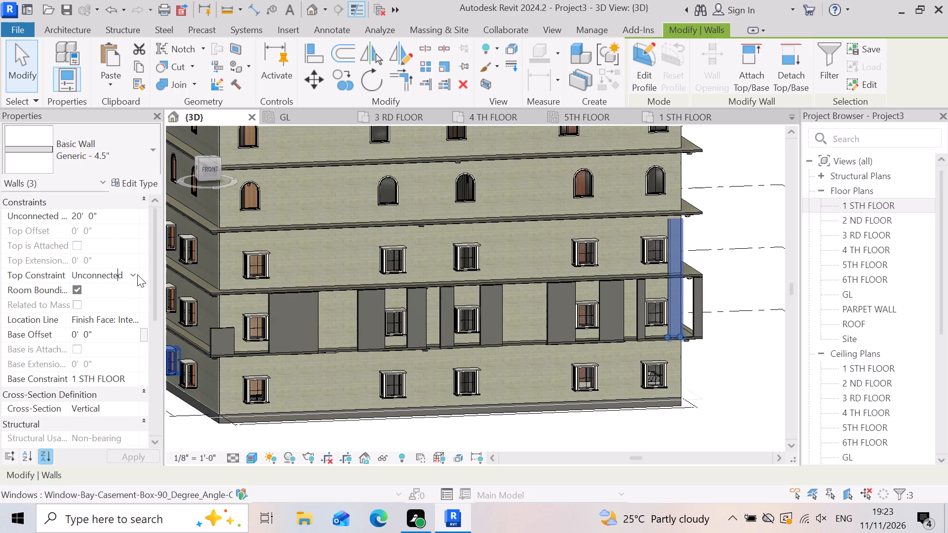
click(135, 274)
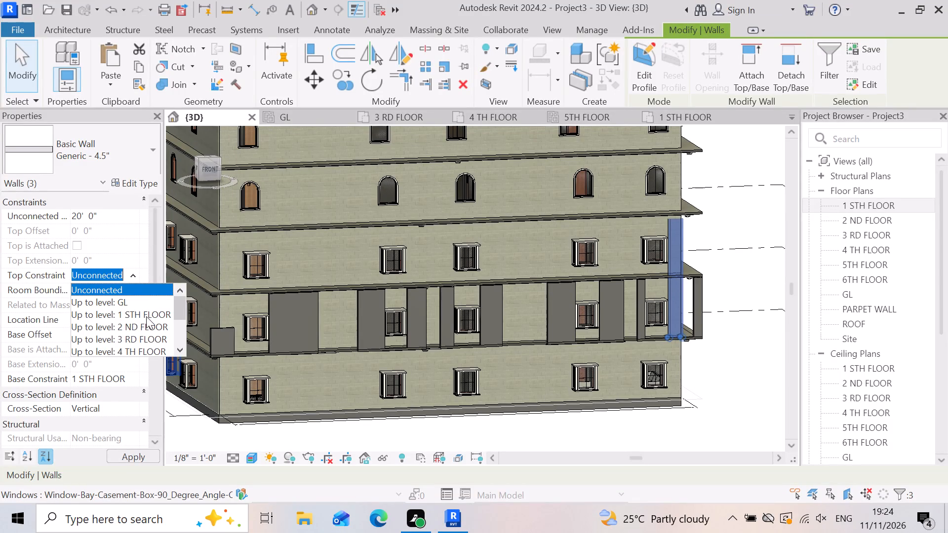
click(128, 325)
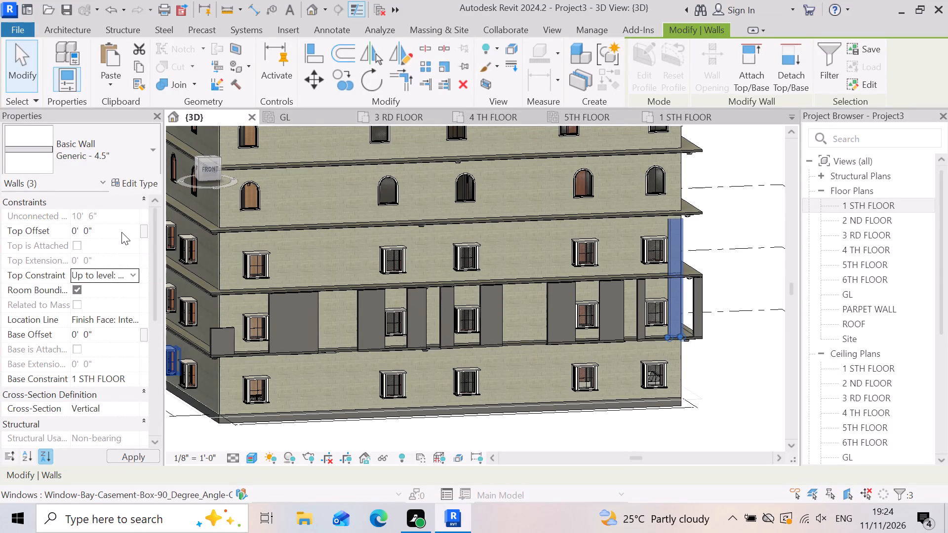
click(119, 235)
key(minus)
key(6)
key(shift+quotedbl)
key(Return)
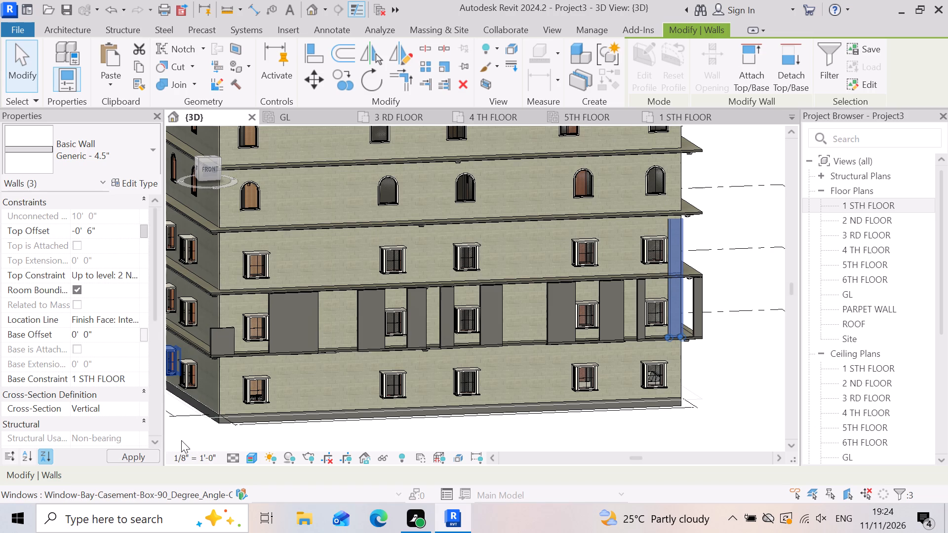
key(Escape)
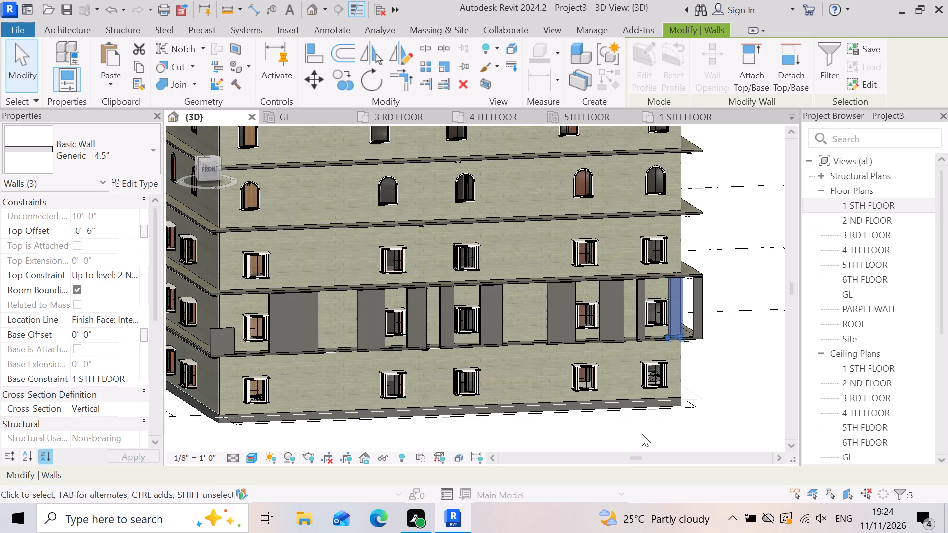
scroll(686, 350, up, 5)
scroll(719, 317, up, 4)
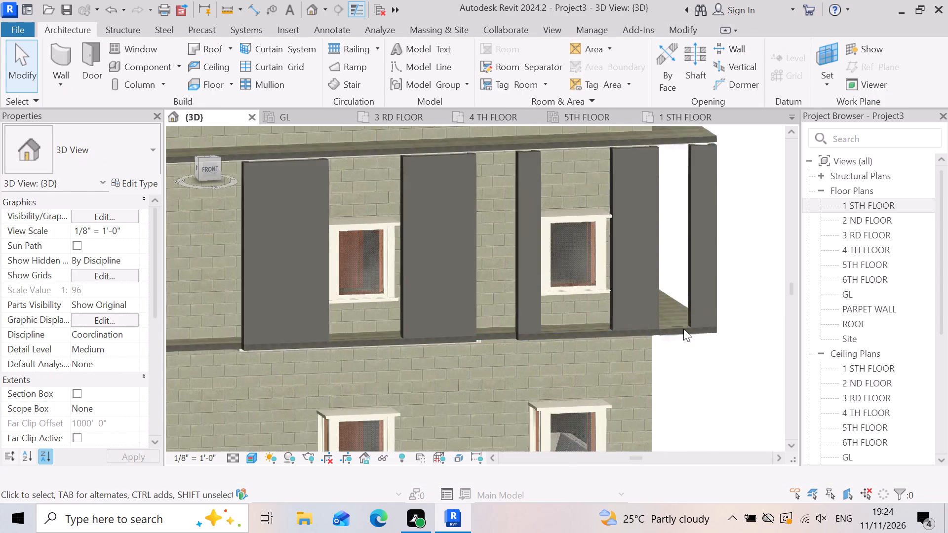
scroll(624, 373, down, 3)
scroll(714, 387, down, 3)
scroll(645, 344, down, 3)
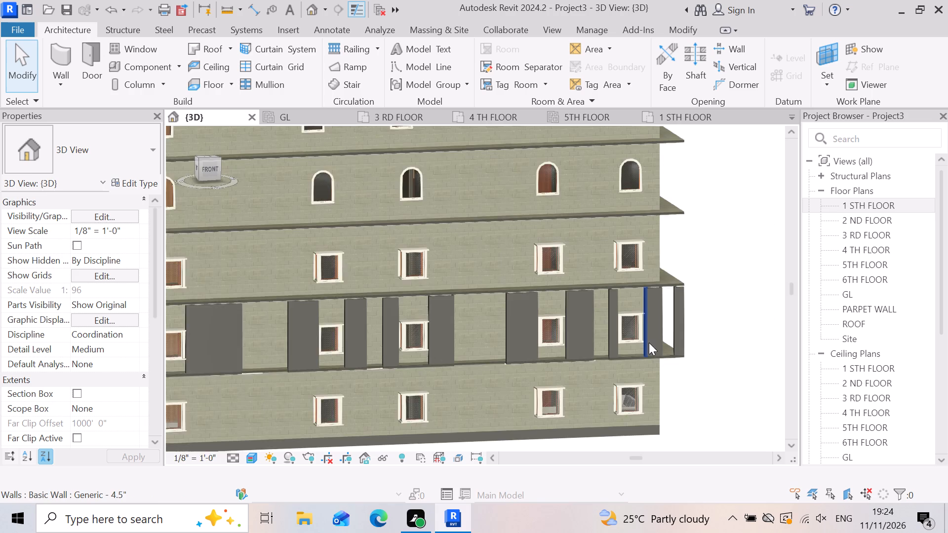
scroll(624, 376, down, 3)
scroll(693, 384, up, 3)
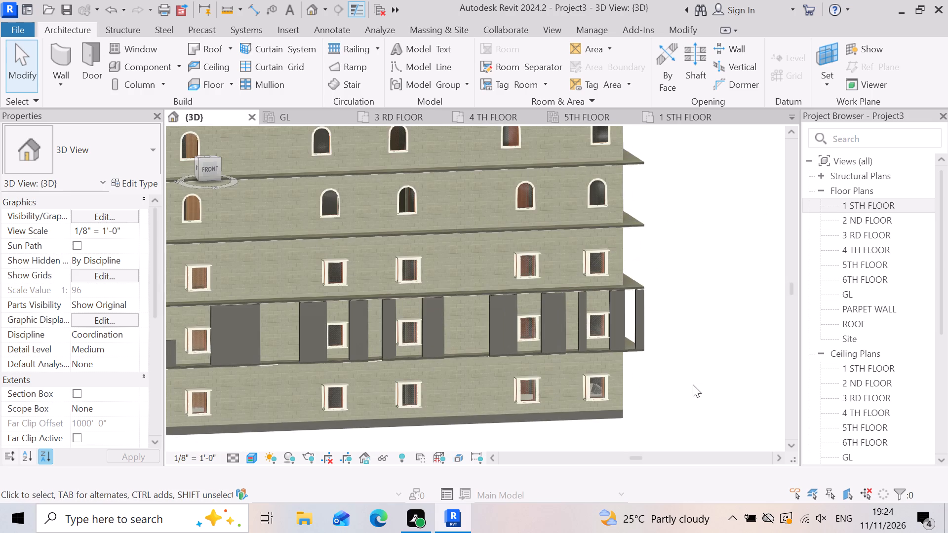
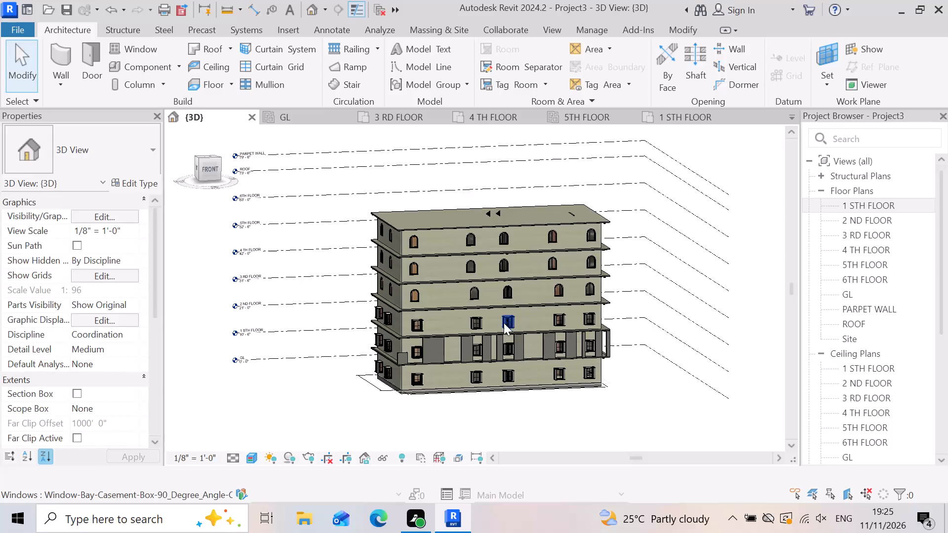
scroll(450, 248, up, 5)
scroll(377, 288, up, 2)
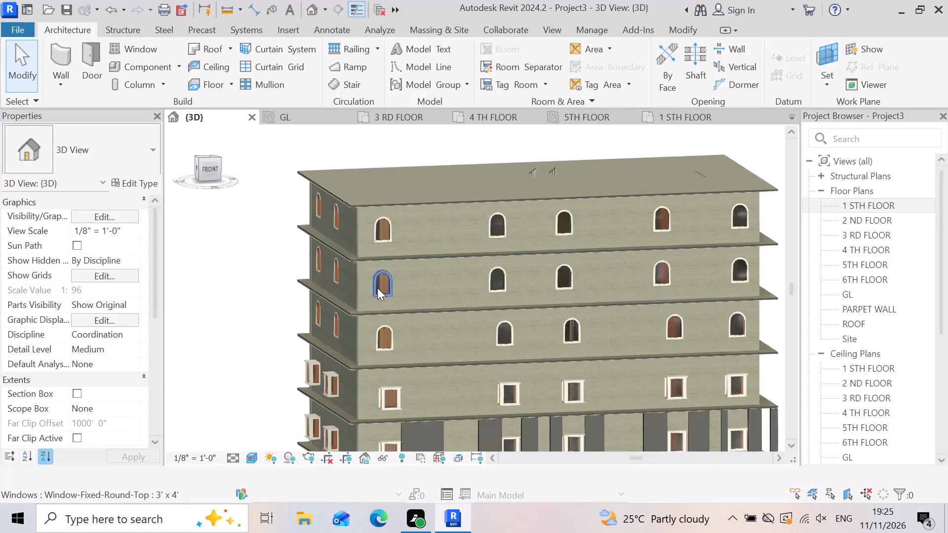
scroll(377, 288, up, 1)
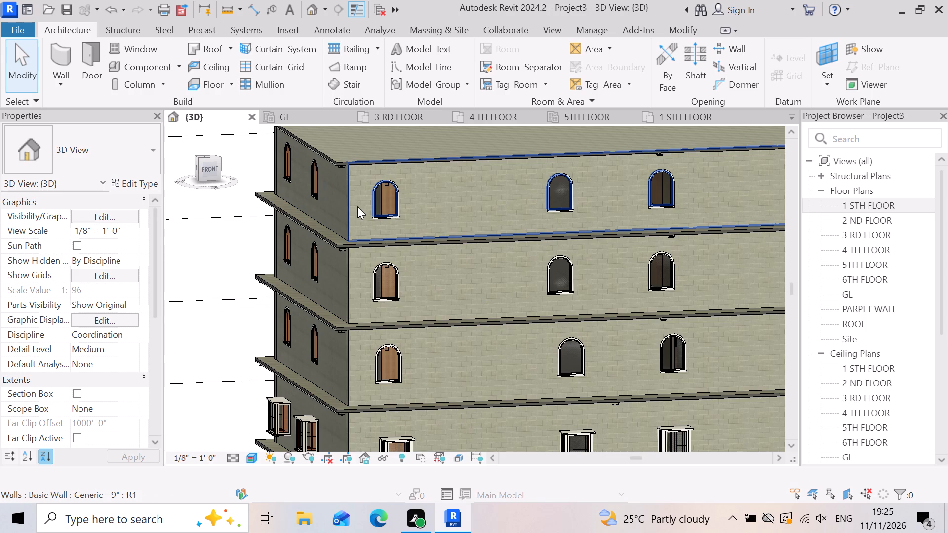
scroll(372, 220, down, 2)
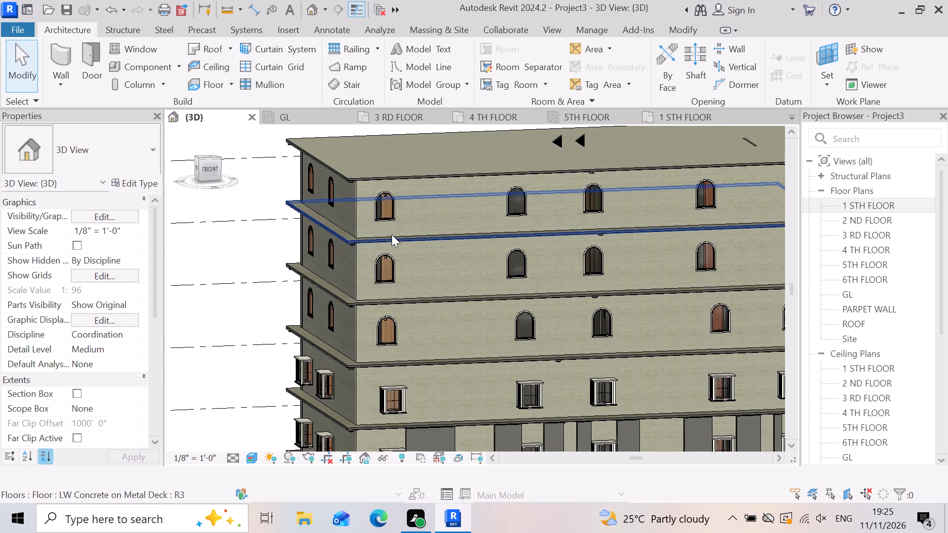
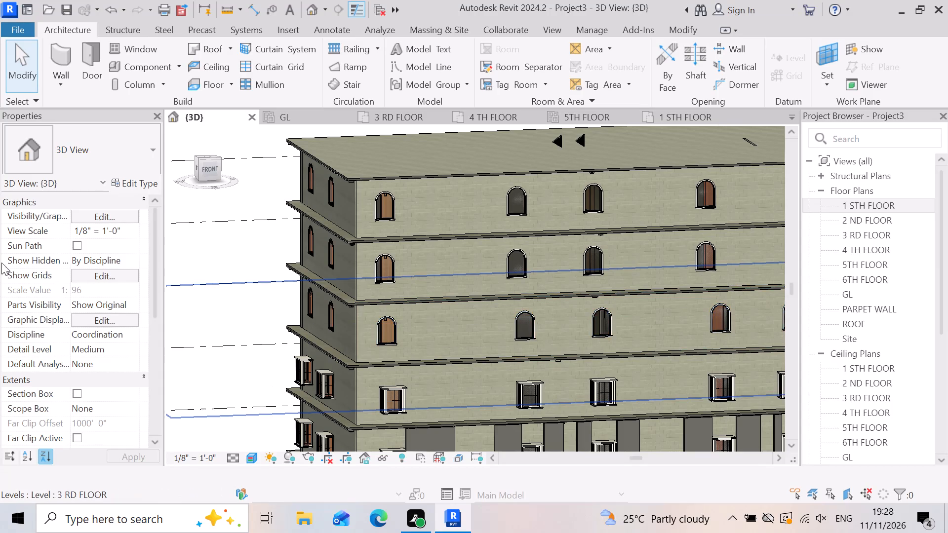
Inspect the first-floor front piers beside the windows, including the short pier at the building corner, in the 3D view.
scroll(422, 367, down, 3)
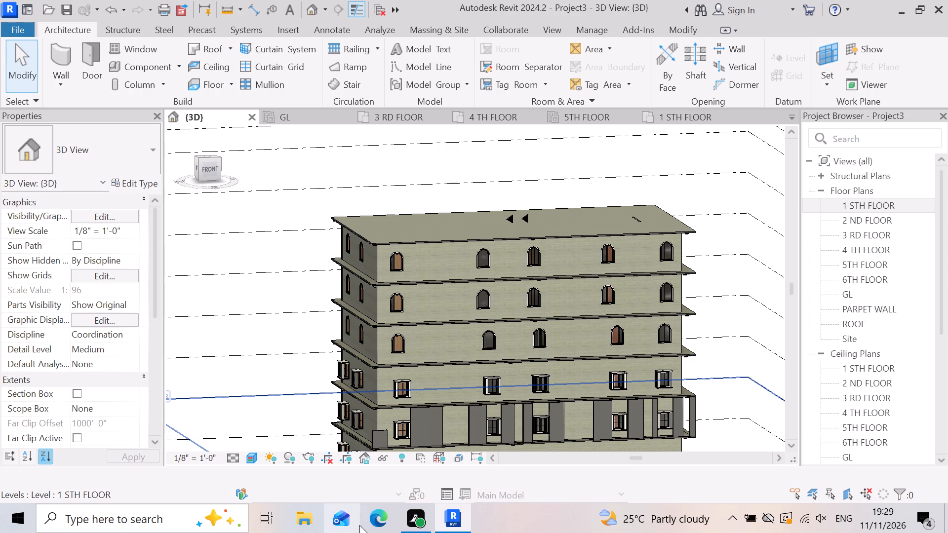
scroll(367, 519, up, 2)
scroll(367, 519, down, 2)
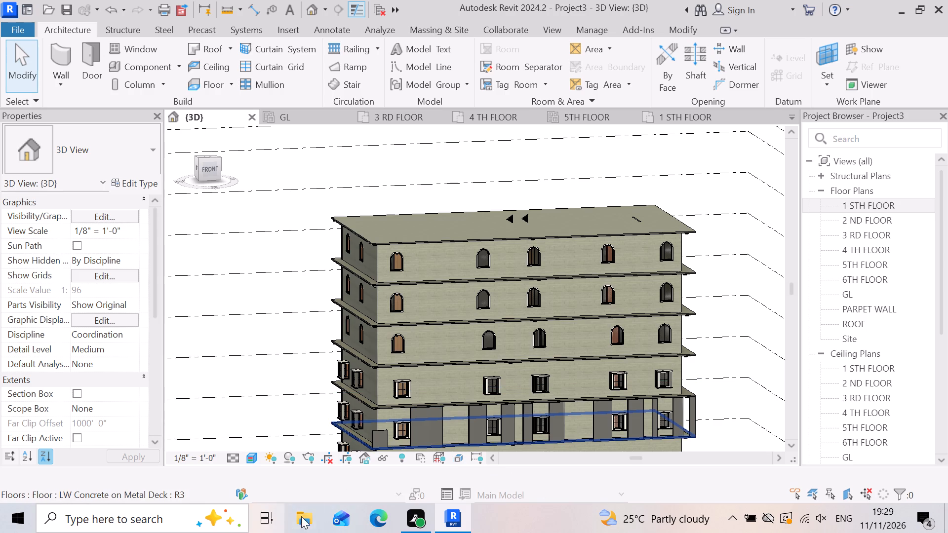
scroll(360, 296, down, 2)
scroll(370, 329, up, 2)
scroll(441, 409, up, 3)
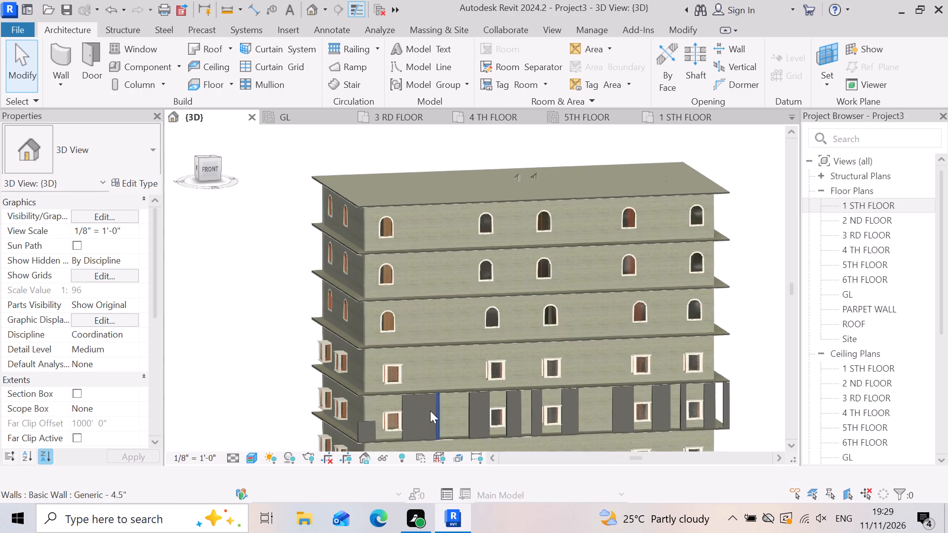
scroll(391, 324, down, 3)
scroll(453, 435, up, 8)
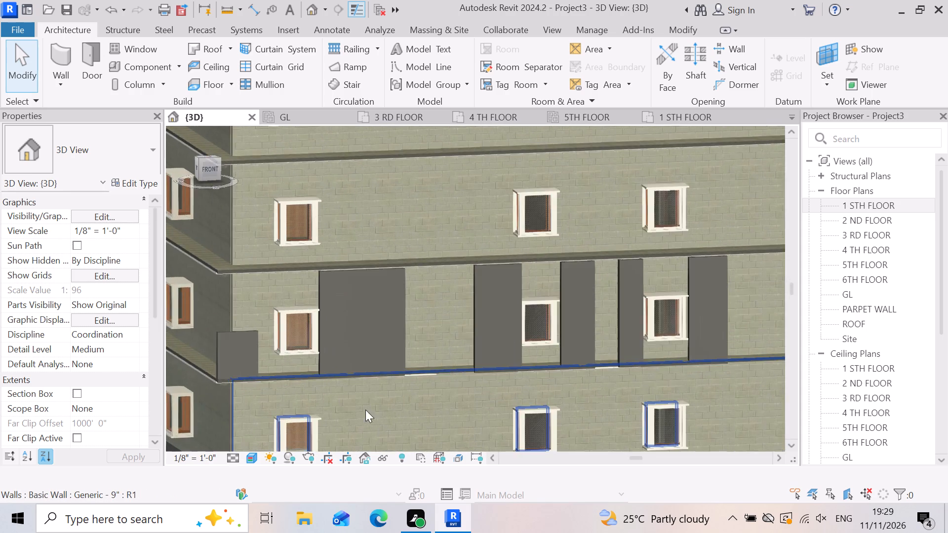
scroll(302, 381, up, 3)
scroll(395, 364, up, 3)
scroll(473, 355, down, 7)
scroll(290, 386, up, 3)
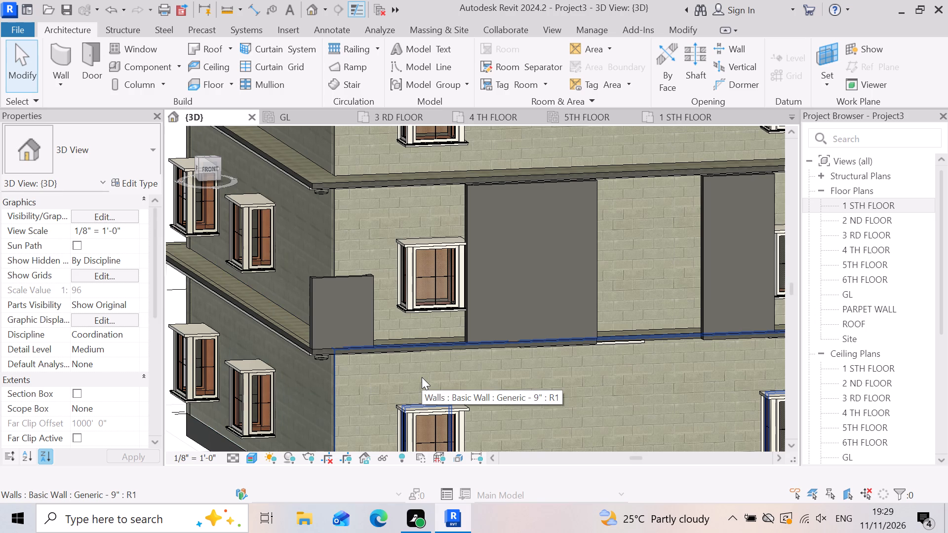
scroll(390, 350, up, 2)
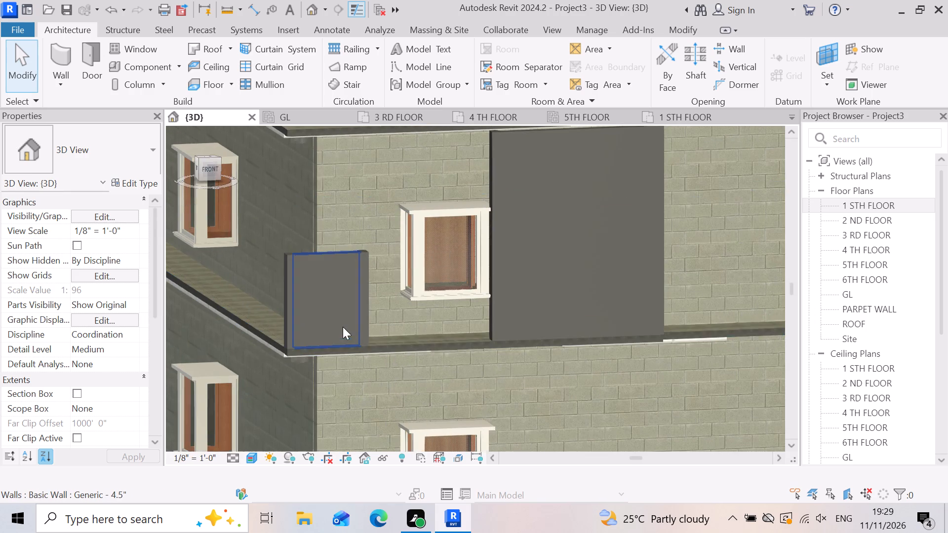
scroll(395, 330, up, 3)
scroll(310, 313, down, 3)
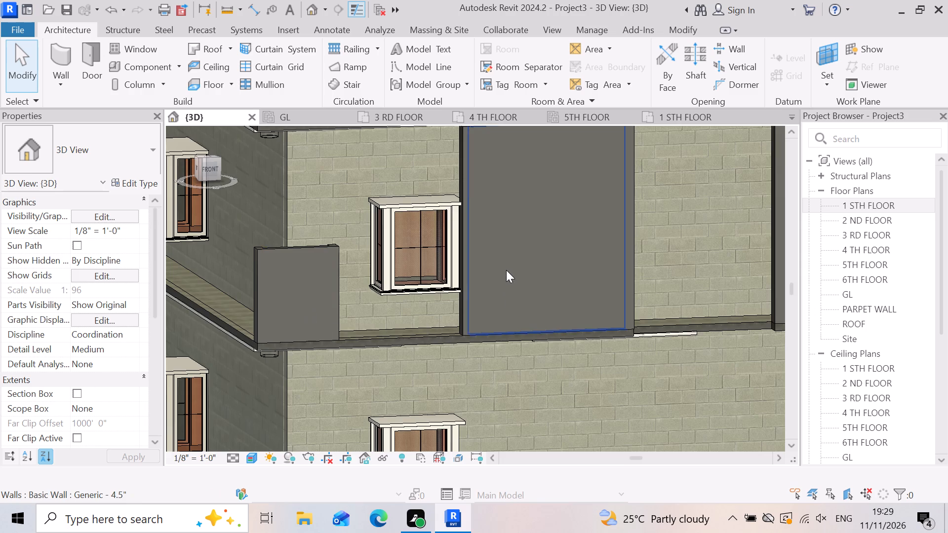
scroll(506, 267, down, 6)
scroll(489, 353, down, 6)
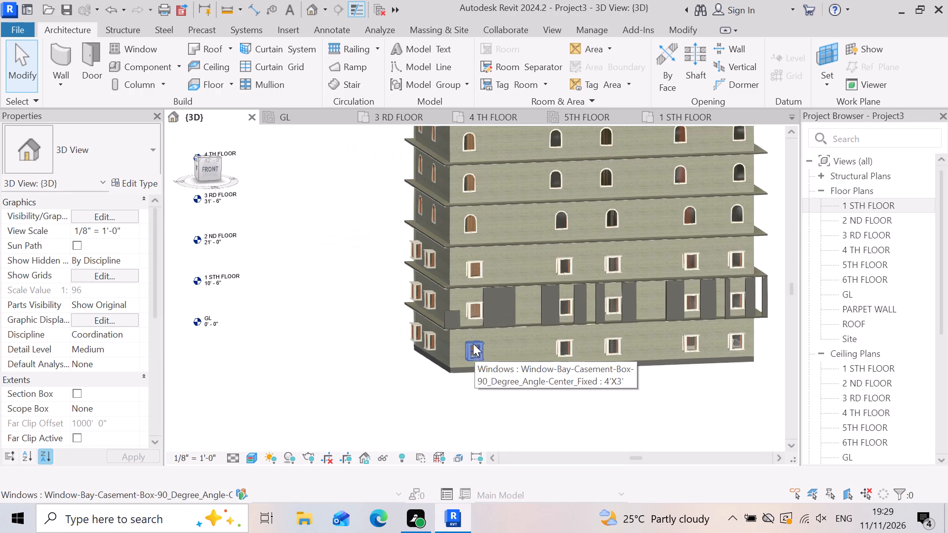
Inspect the ground-floor front wall, its corner window and base slab edge below the first-floor piers.
scroll(632, 273, up, 3)
scroll(378, 341, down, 3)
scroll(449, 381, up, 3)
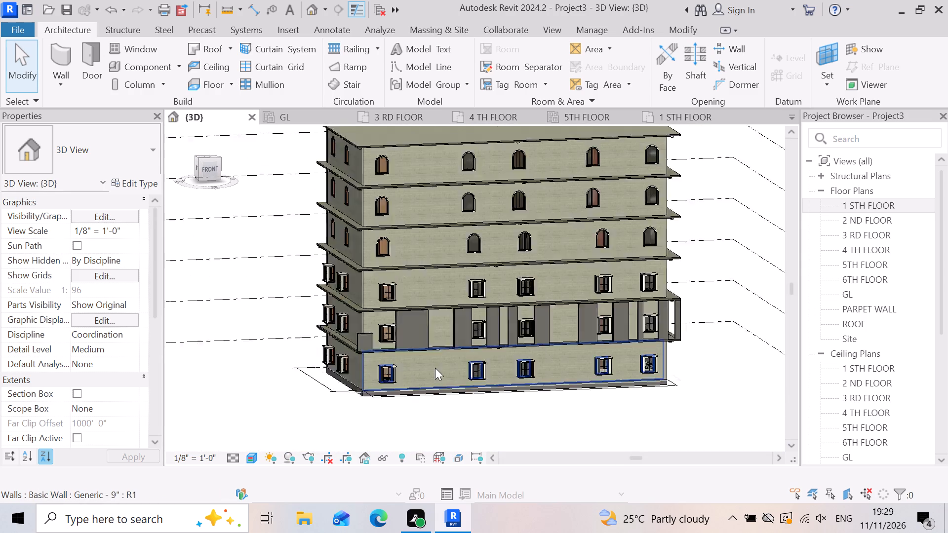
scroll(435, 368, up, 2)
scroll(360, 344, up, 5)
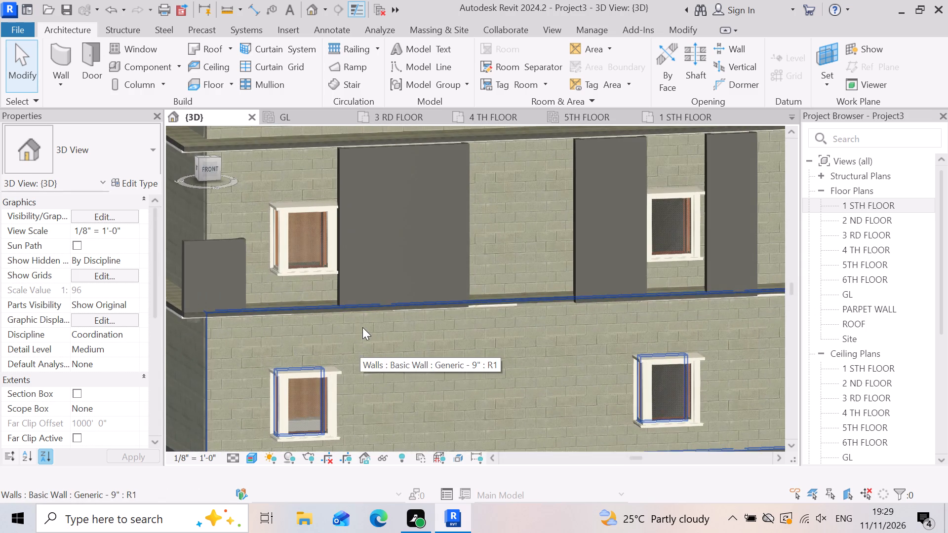
scroll(361, 326, down, 6)
scroll(419, 364, up, 4)
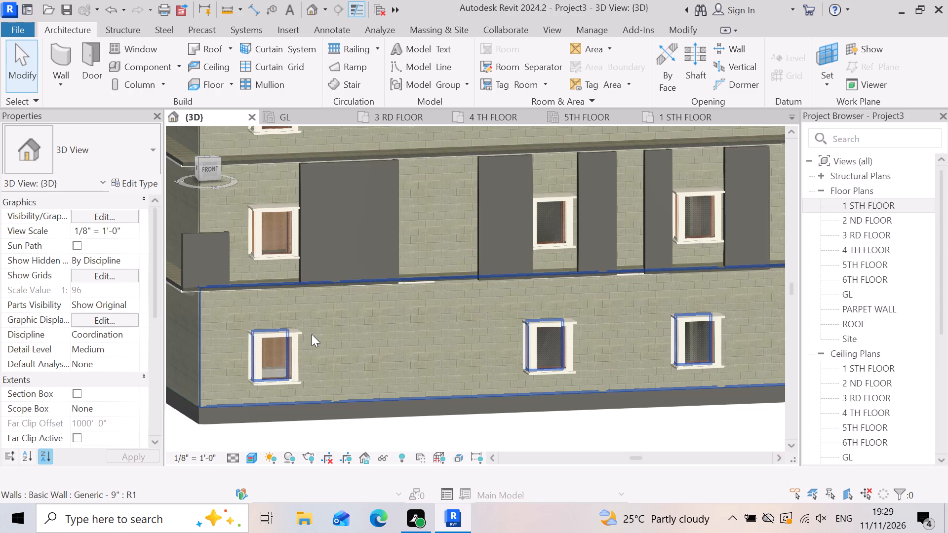
scroll(353, 339, up, 5)
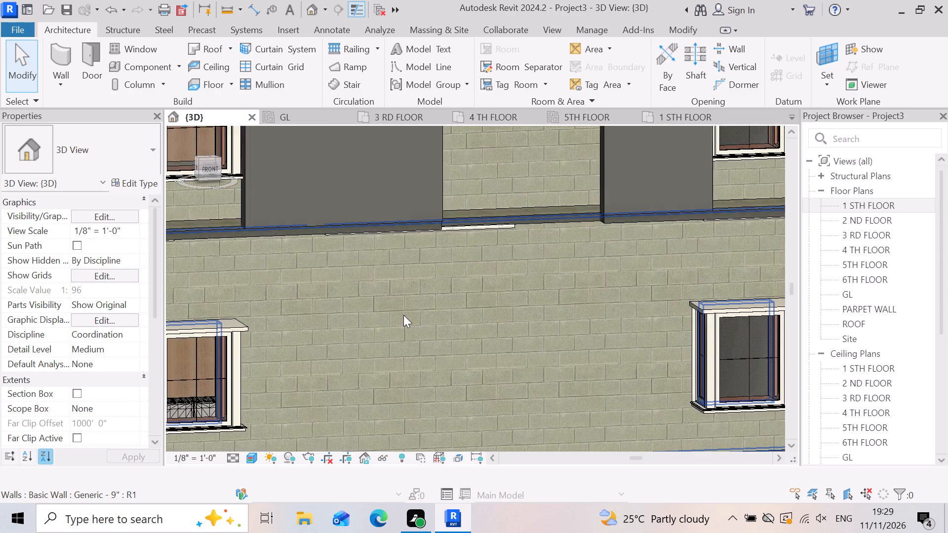
scroll(404, 314, down, 8)
scroll(308, 373, up, 5)
scroll(267, 348, up, 3)
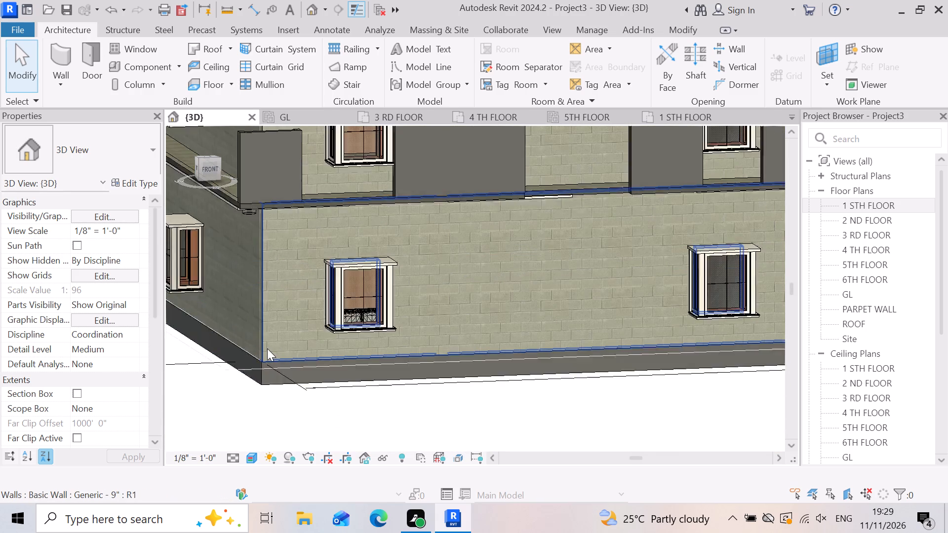
scroll(401, 318, up, 5)
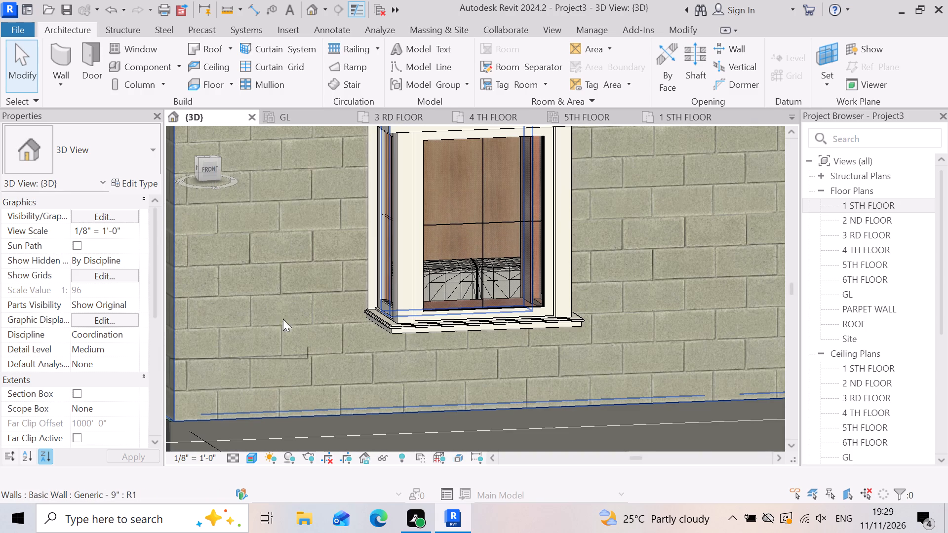
scroll(257, 330, down, 3)
scroll(396, 352, up, 1)
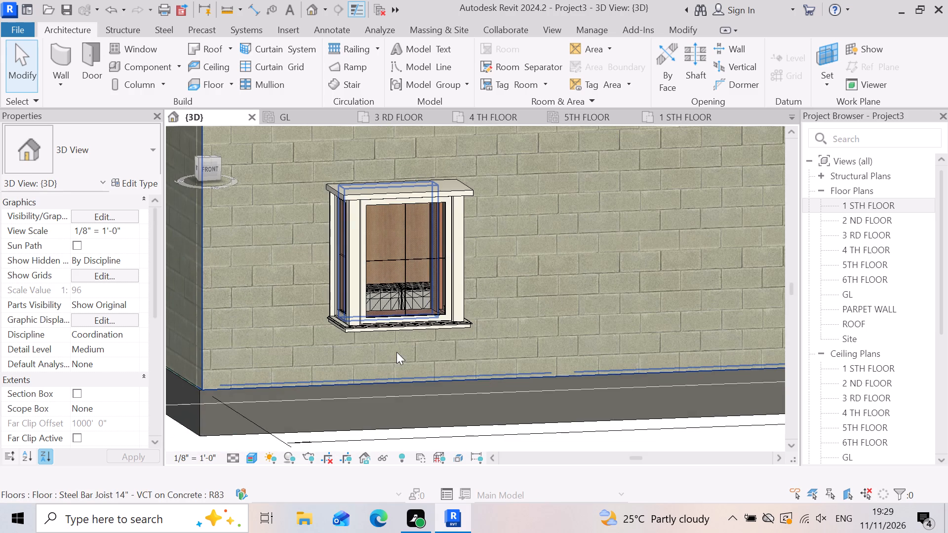
scroll(396, 352, up, 1)
scroll(140, 314, down, 6)
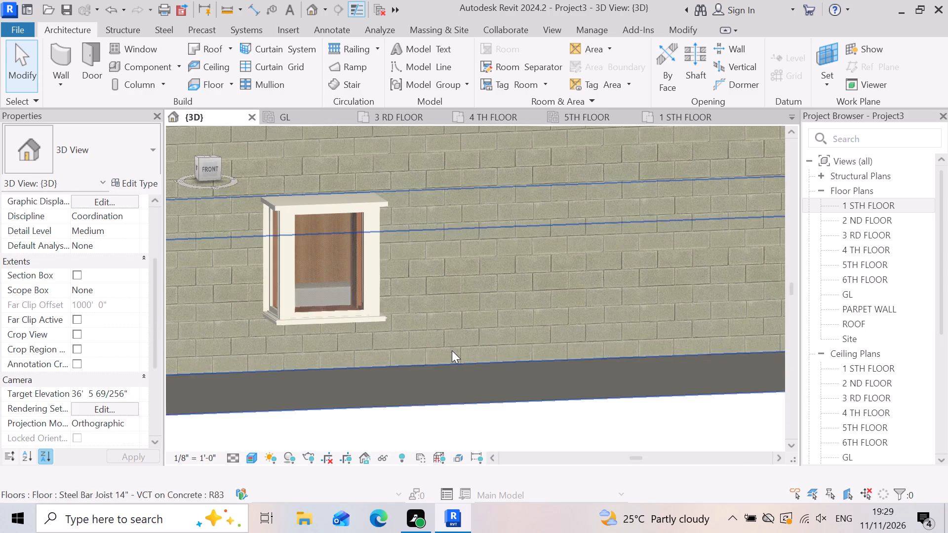
scroll(452, 345, down, 6)
scroll(399, 377, down, 3)
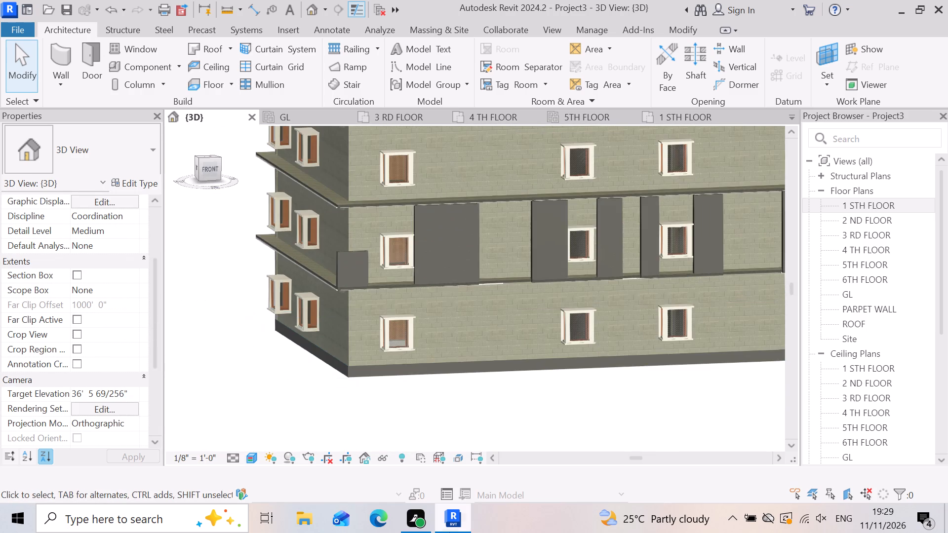
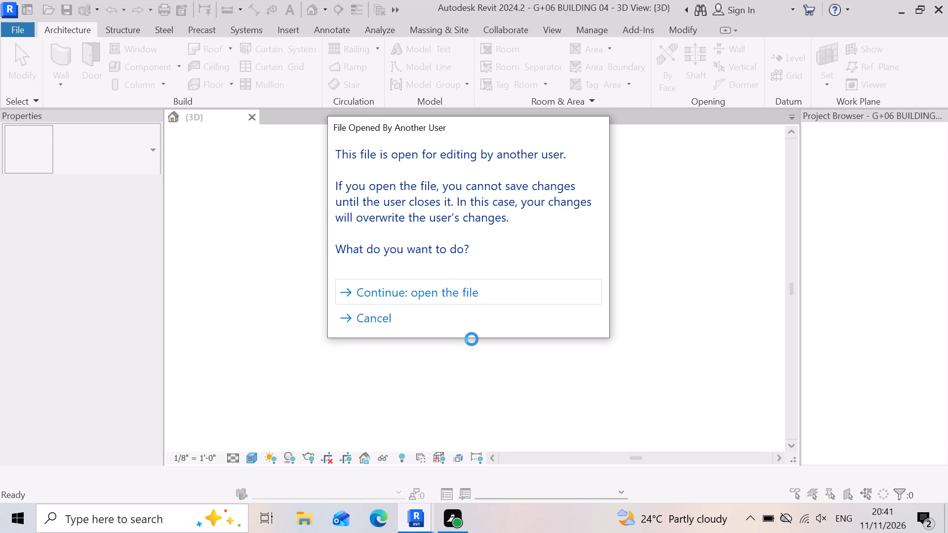
Continue opening the G+06 BUILDING 04 project file instead of cancelling.
click(513, 293)
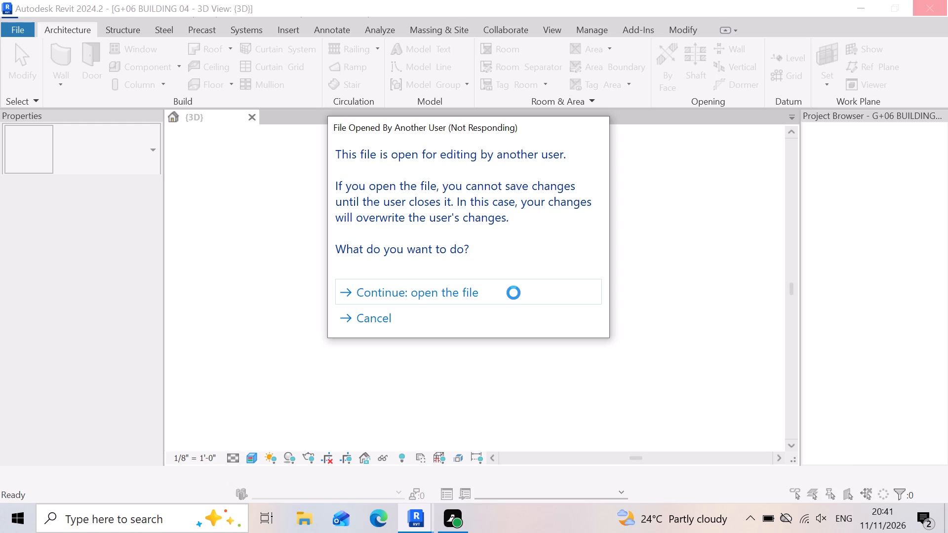
click(508, 286)
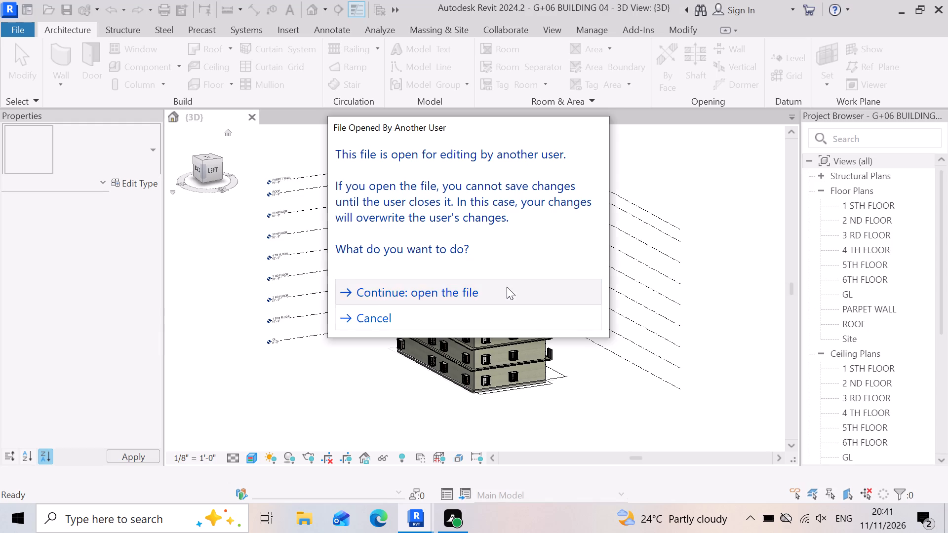
Examine the front façade in 3D, focusing on the first-floor piers beside the windows and the short pier at the building corner.
scroll(405, 338, up, 4)
scroll(474, 348, up, 4)
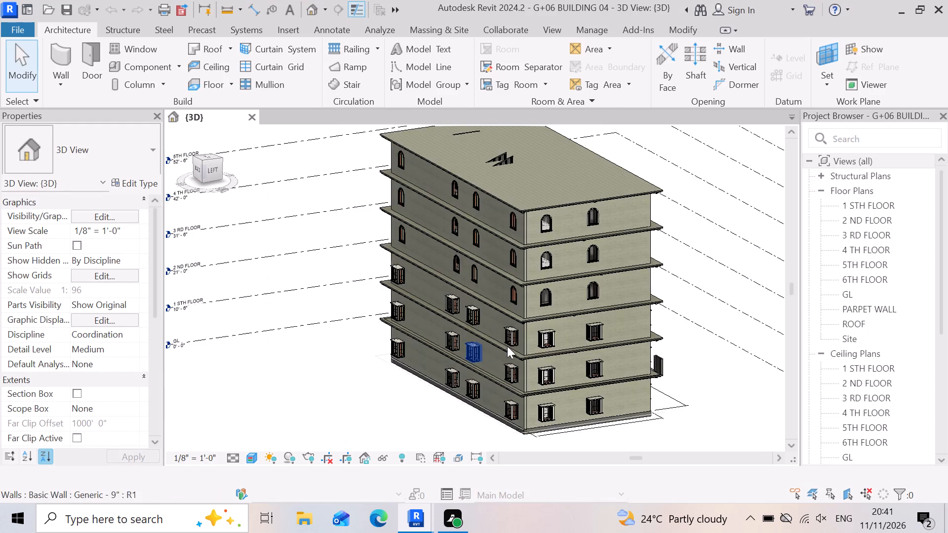
scroll(464, 293, down, 9)
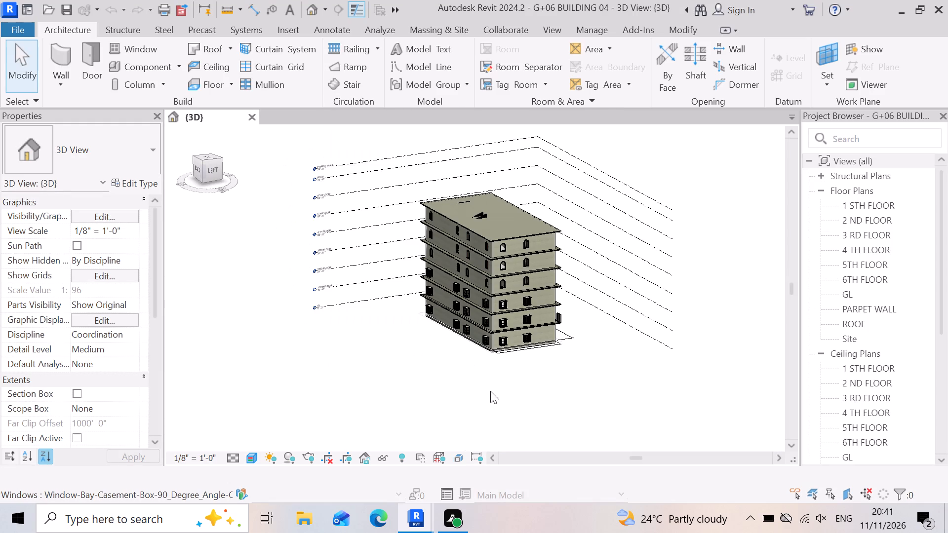
shift+right_drag(511, 374, 356, 306)
shift+middle_drag(511, 371, 356, 306)
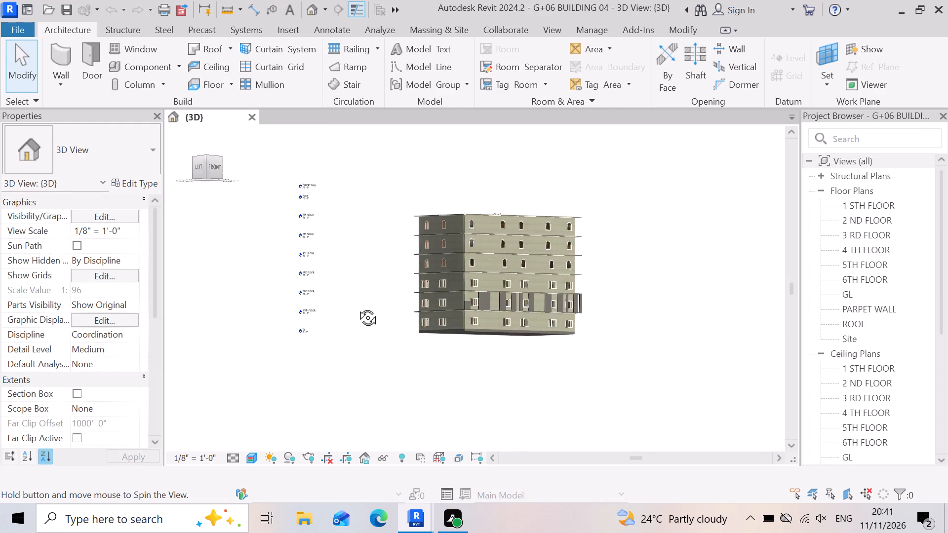
shift+middle_drag(356, 306, 303, 344)
shift+right_drag(356, 306, 349, 334)
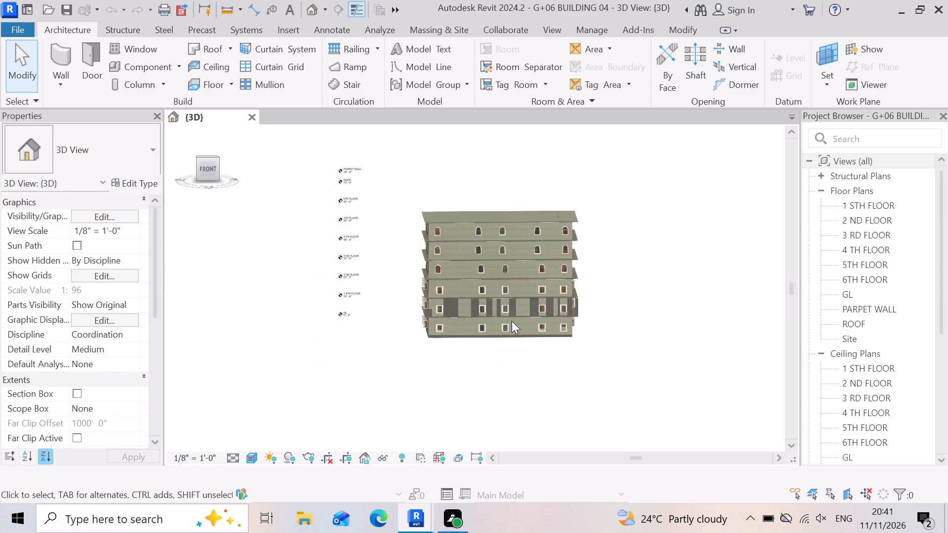
scroll(512, 321, up, 3)
scroll(452, 305, up, 10)
scroll(509, 369, down, 2)
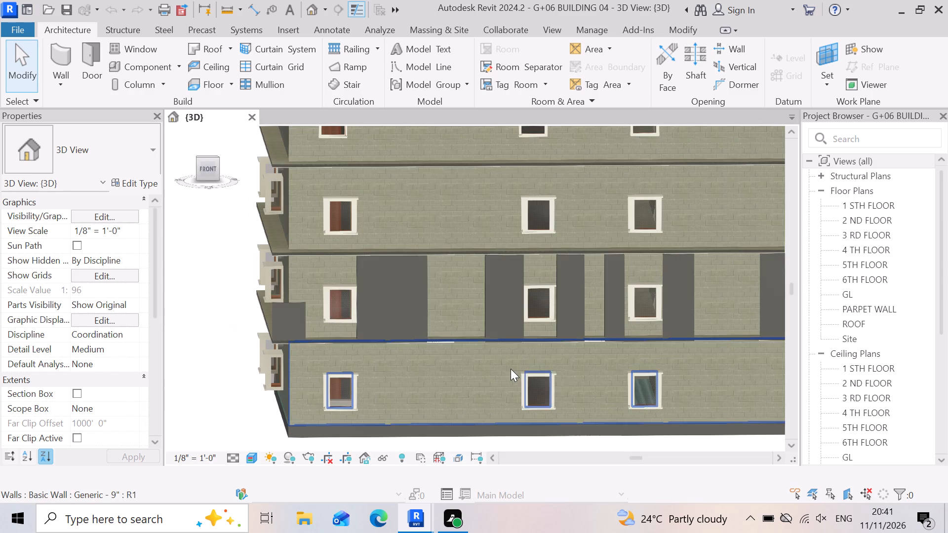
scroll(342, 322, up, 2)
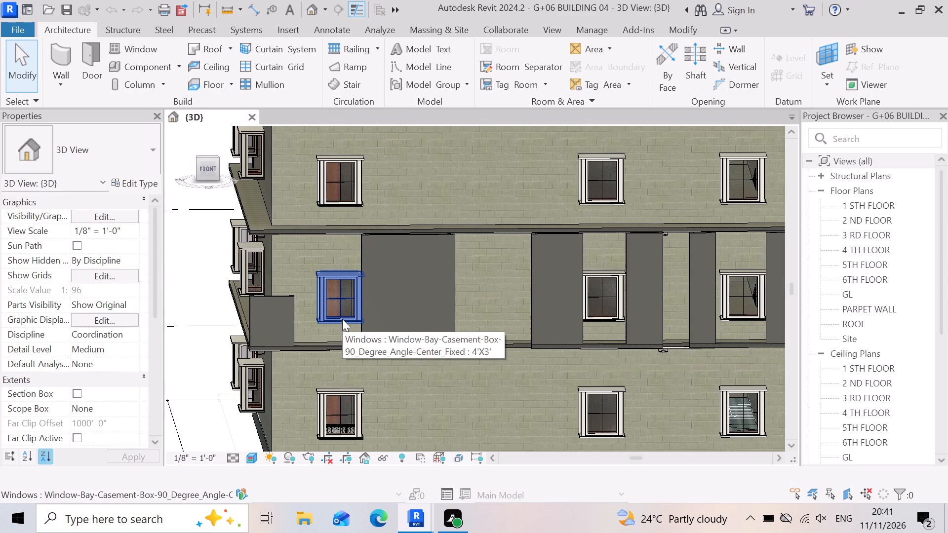
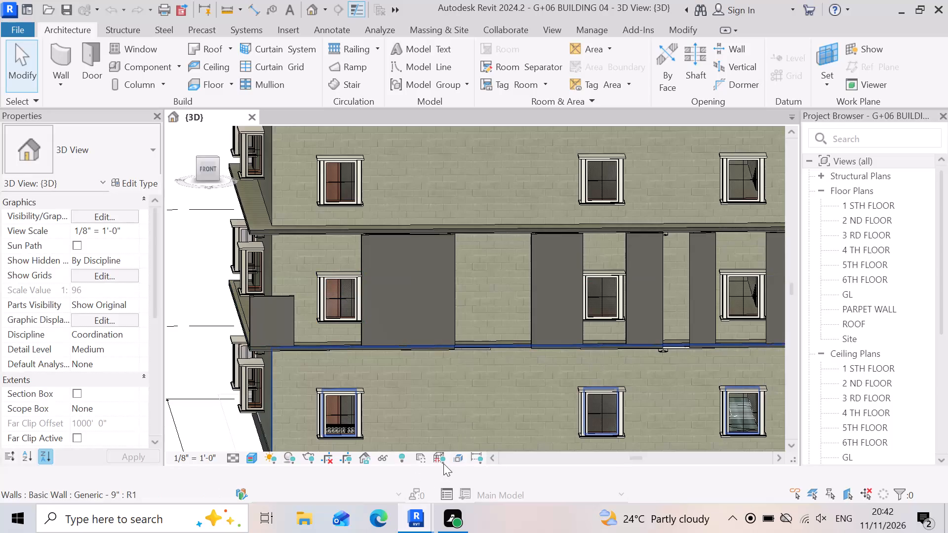
Examine the first-floor front piers in 3D across the whole façade, including their bases and the piers around the windows at both building corners.
scroll(443, 463, down, 3)
scroll(329, 326, up, 3)
scroll(461, 352, up, 5)
scroll(308, 299, down, 4)
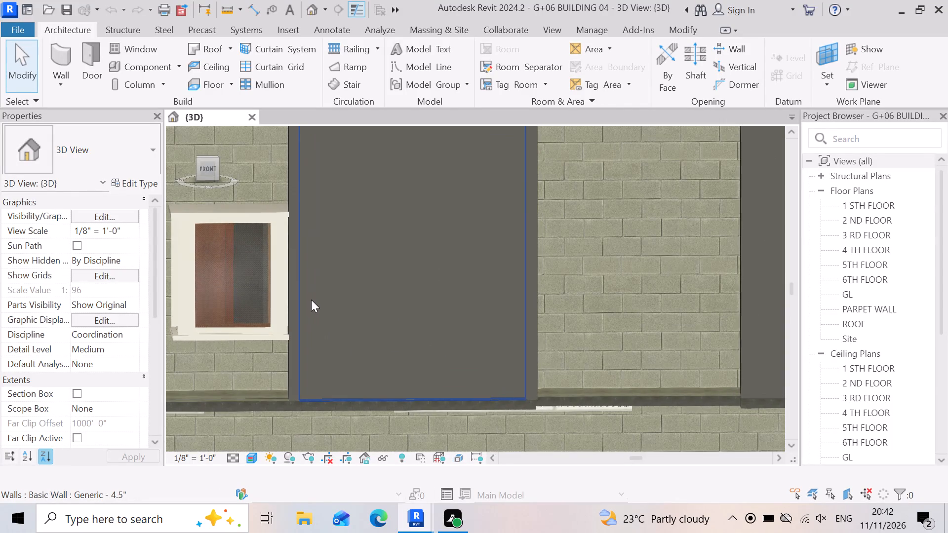
scroll(311, 300, down, 5)
scroll(289, 334, up, 11)
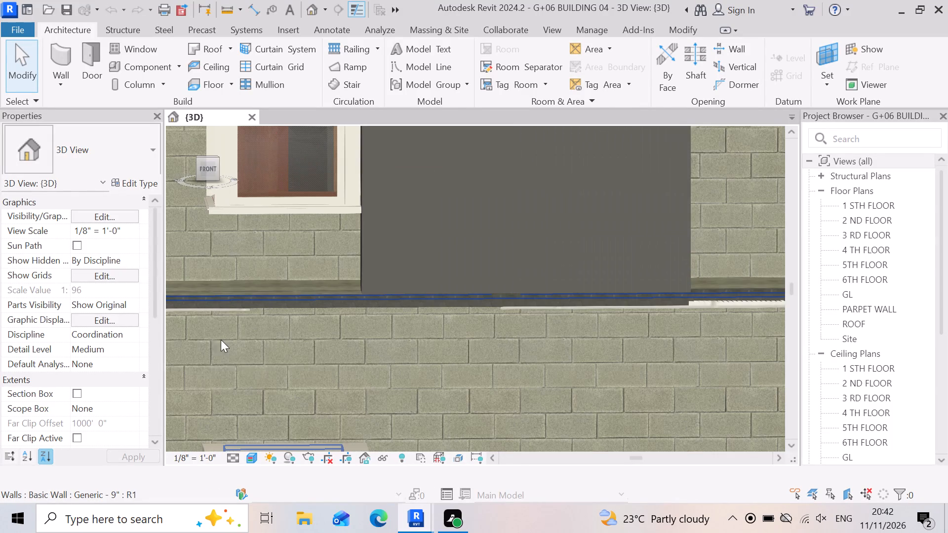
scroll(243, 333, down, 5)
scroll(310, 333, down, 2)
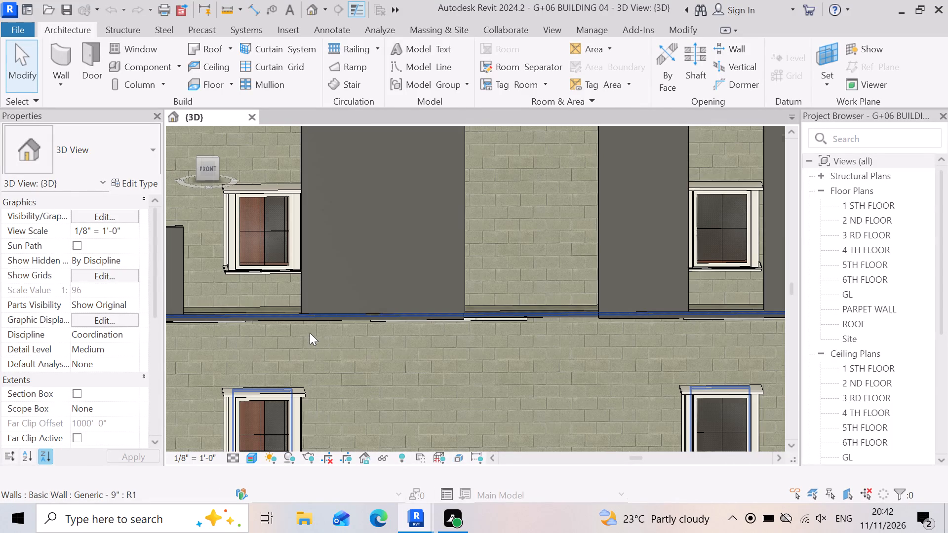
scroll(310, 333, down, 1)
scroll(330, 341, up, 2)
scroll(237, 277, down, 3)
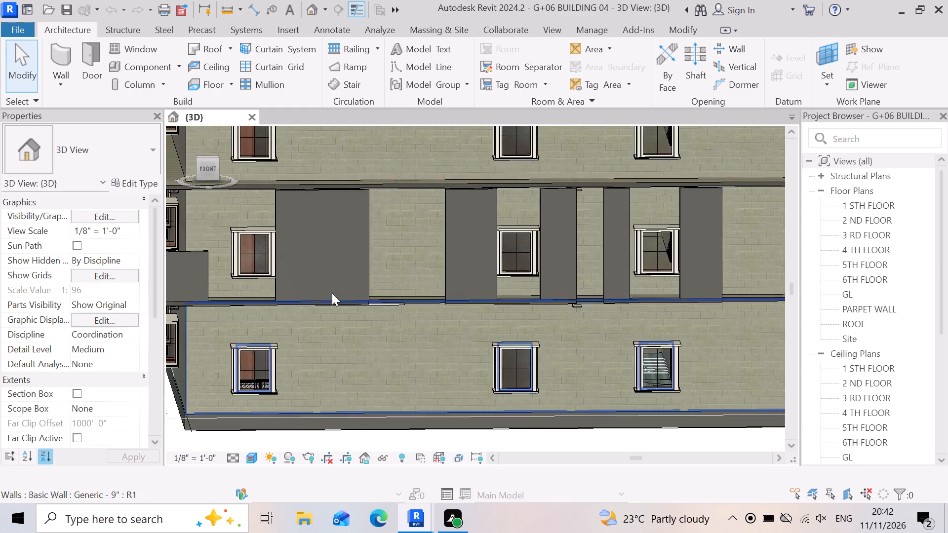
scroll(332, 293, down, 2)
scroll(210, 274, down, 3)
scroll(374, 320, down, 3)
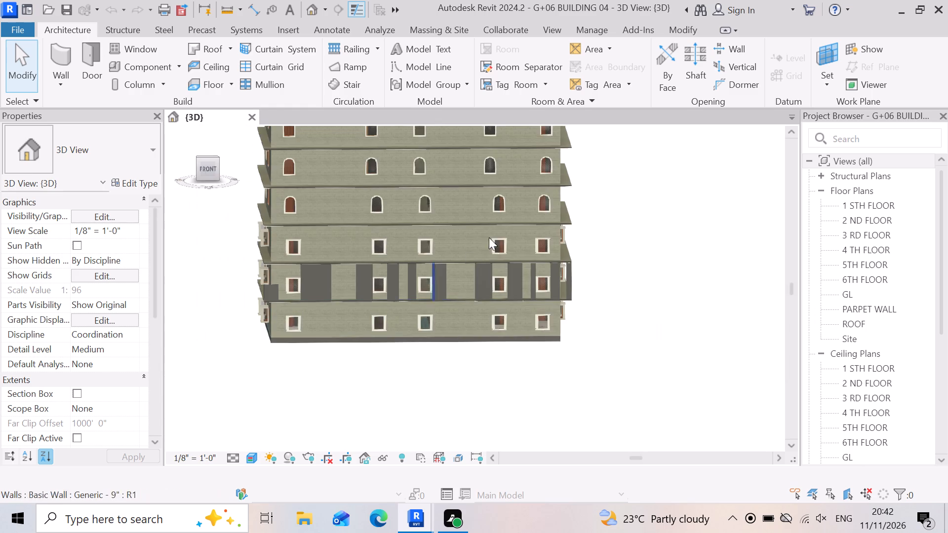
scroll(516, 216, up, 12)
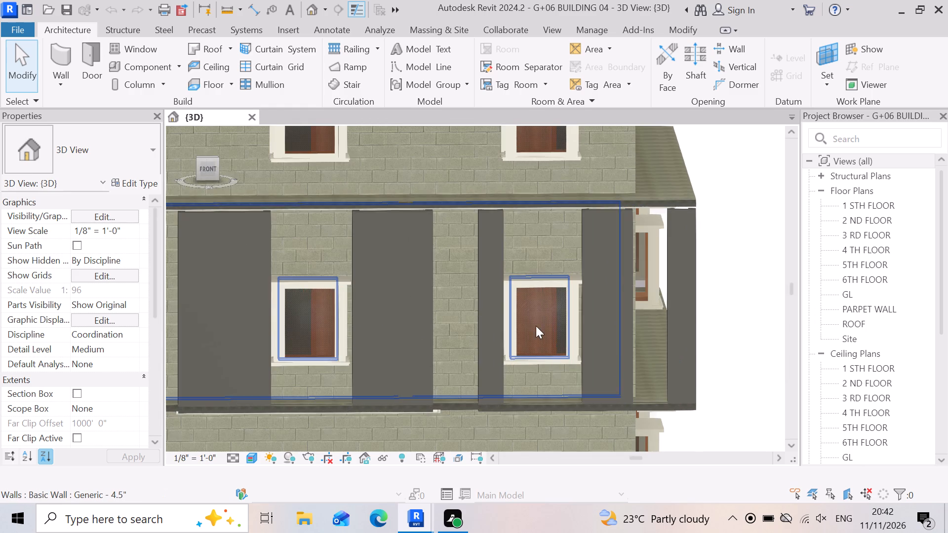
scroll(530, 285, down, 7)
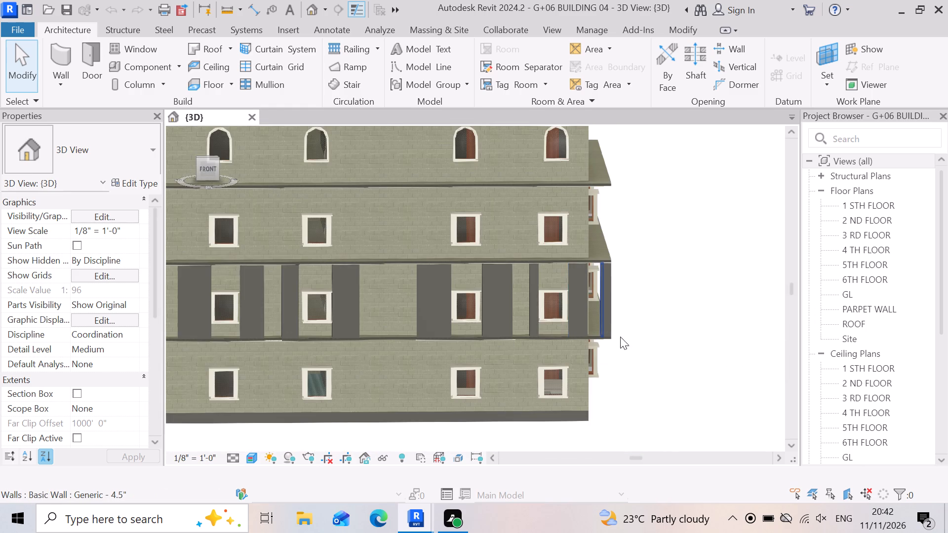
scroll(620, 340, down, 3)
scroll(282, 291, up, 3)
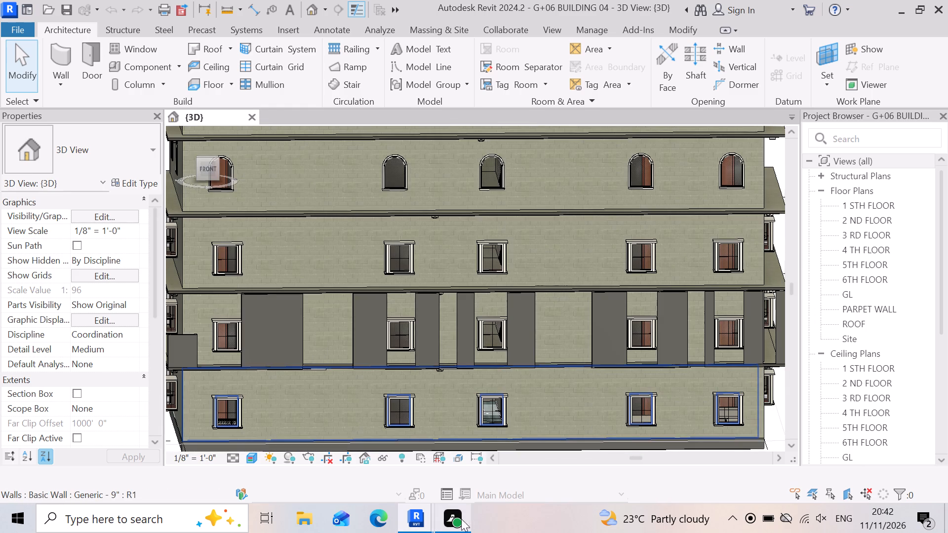
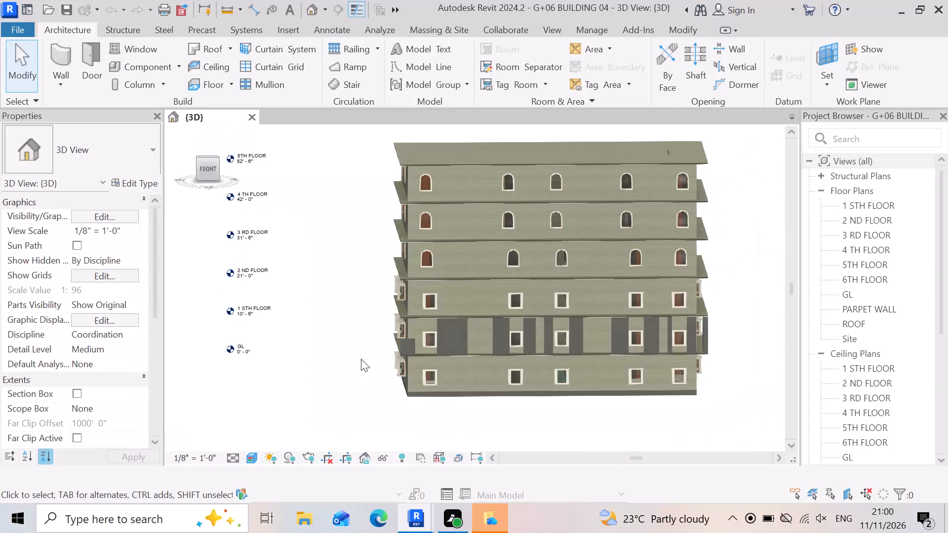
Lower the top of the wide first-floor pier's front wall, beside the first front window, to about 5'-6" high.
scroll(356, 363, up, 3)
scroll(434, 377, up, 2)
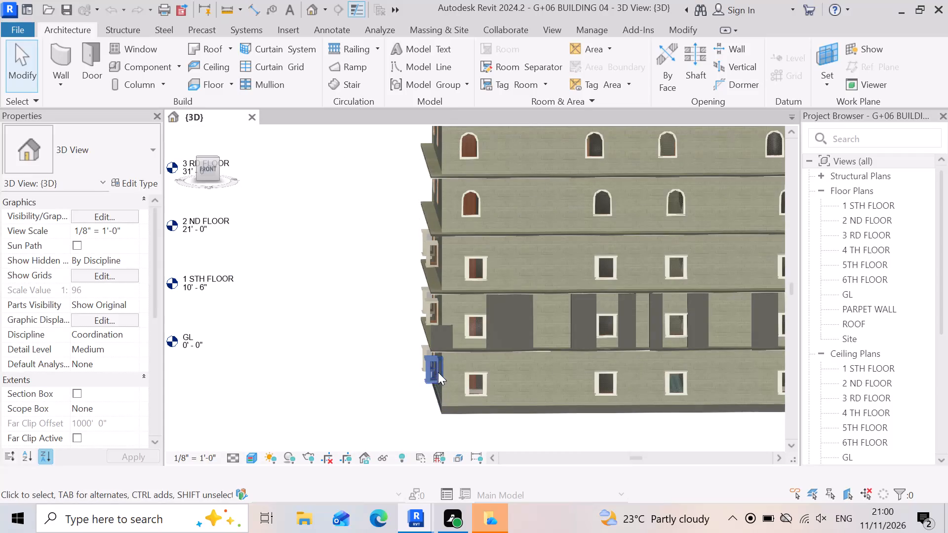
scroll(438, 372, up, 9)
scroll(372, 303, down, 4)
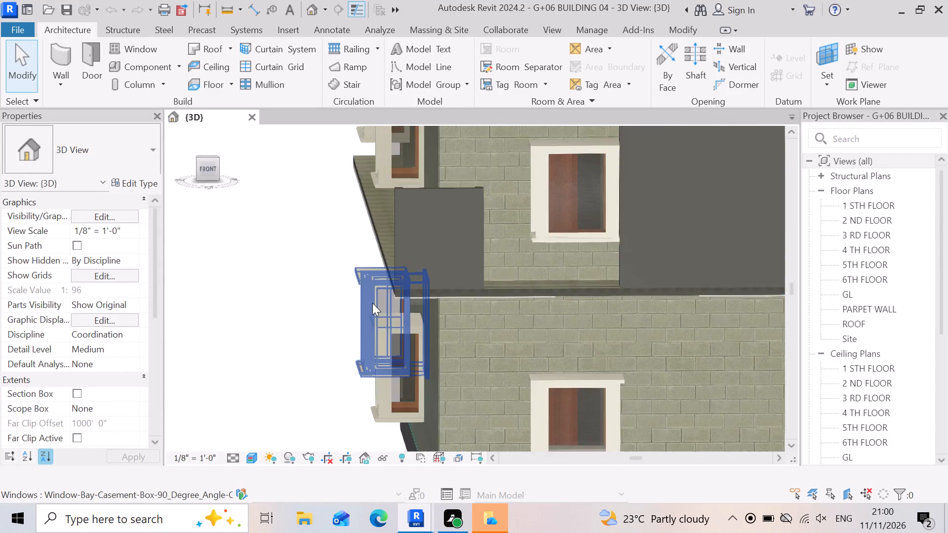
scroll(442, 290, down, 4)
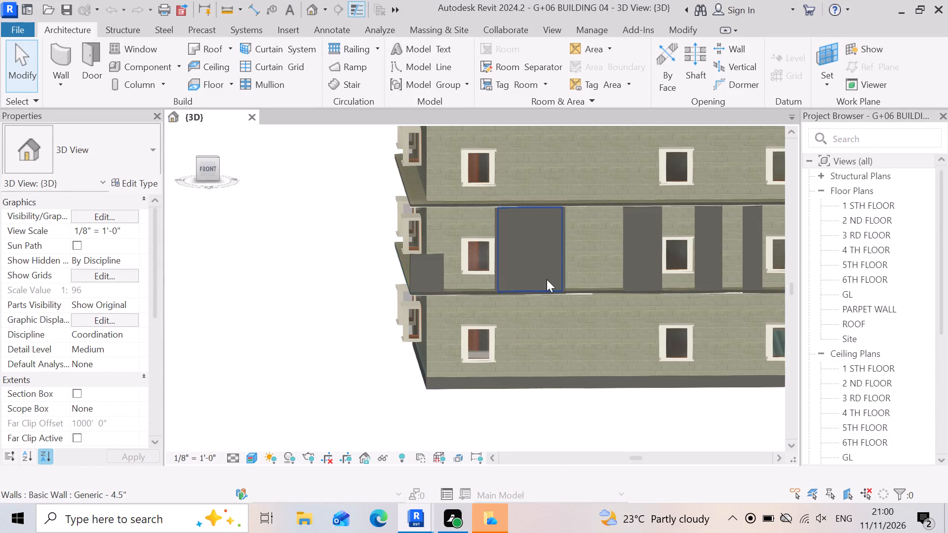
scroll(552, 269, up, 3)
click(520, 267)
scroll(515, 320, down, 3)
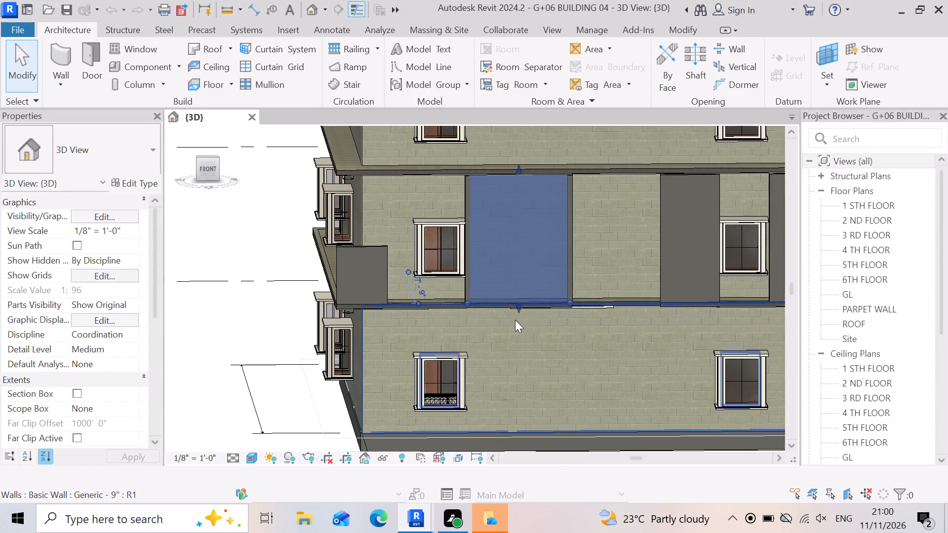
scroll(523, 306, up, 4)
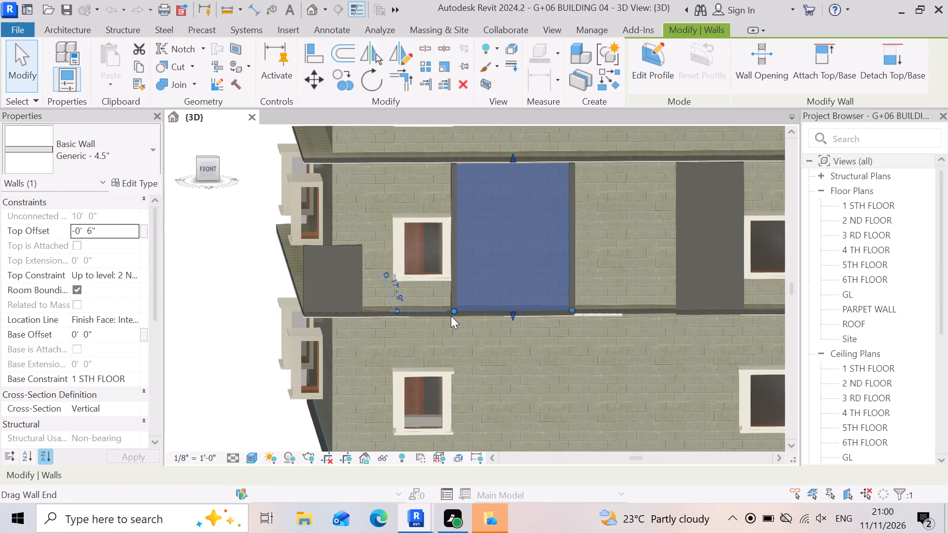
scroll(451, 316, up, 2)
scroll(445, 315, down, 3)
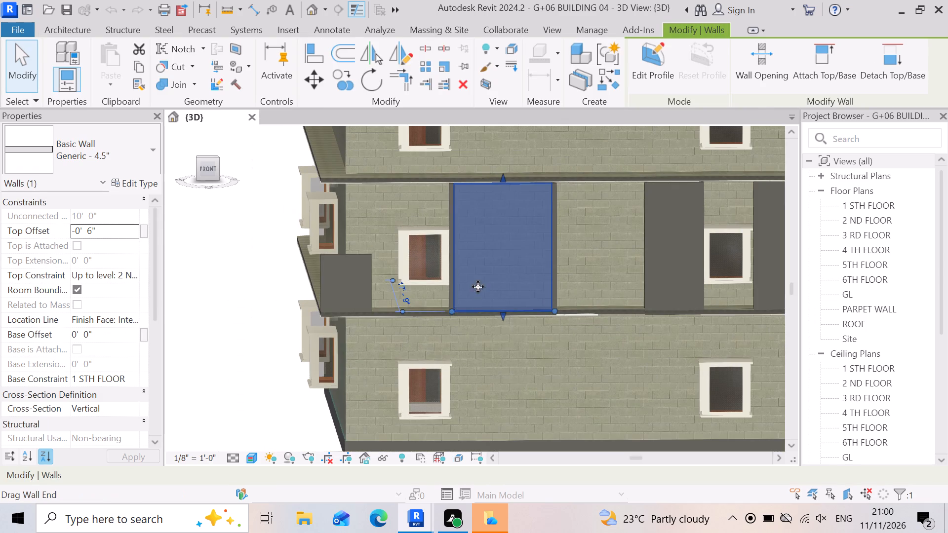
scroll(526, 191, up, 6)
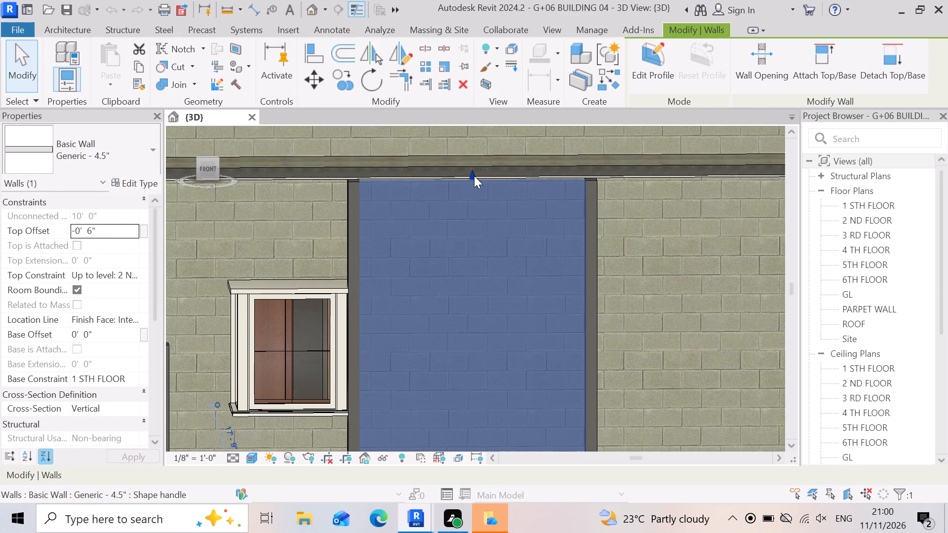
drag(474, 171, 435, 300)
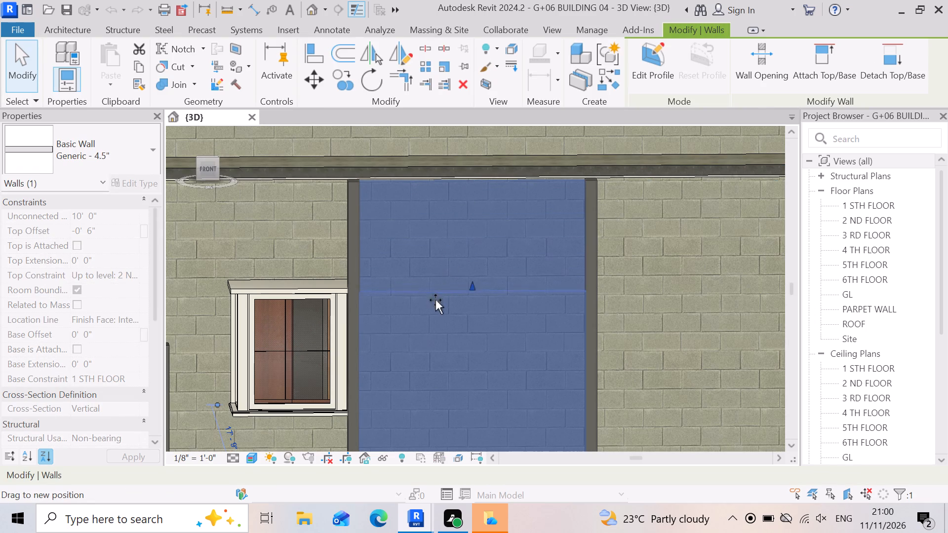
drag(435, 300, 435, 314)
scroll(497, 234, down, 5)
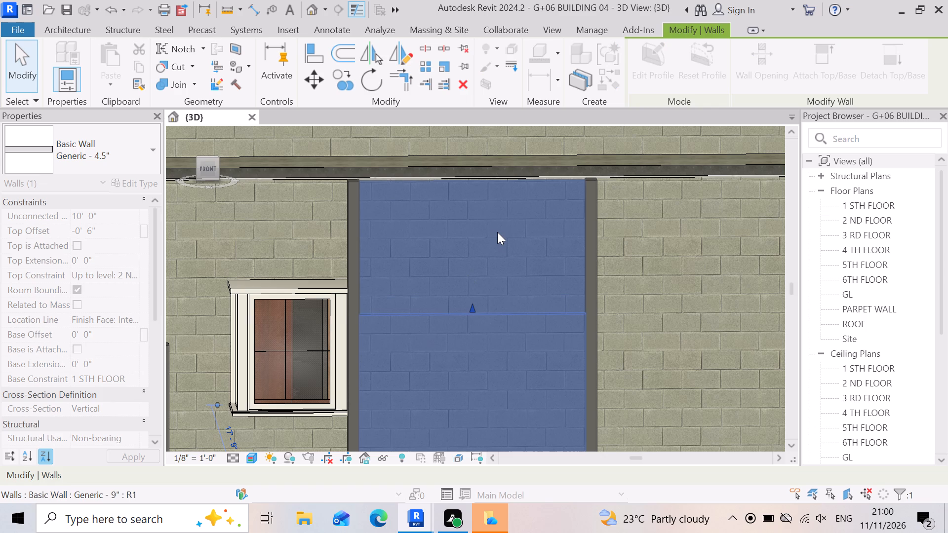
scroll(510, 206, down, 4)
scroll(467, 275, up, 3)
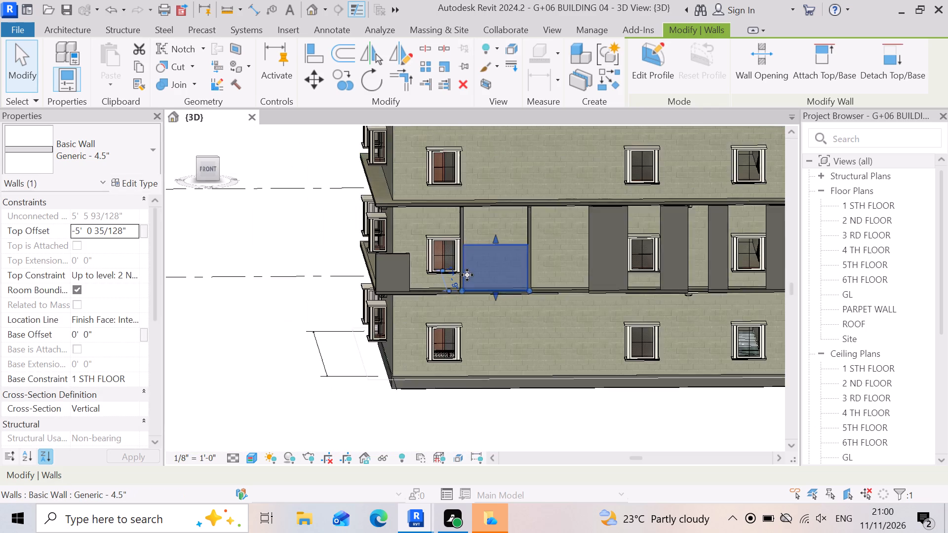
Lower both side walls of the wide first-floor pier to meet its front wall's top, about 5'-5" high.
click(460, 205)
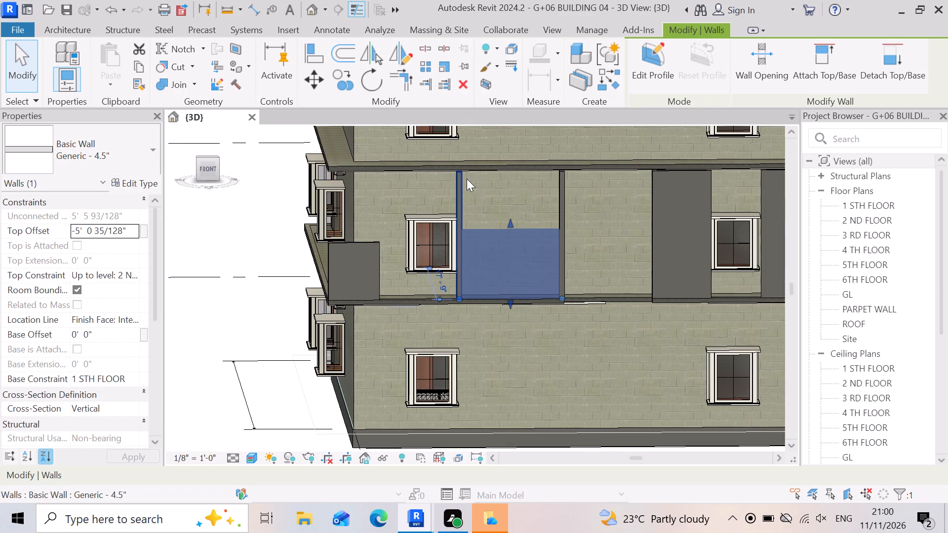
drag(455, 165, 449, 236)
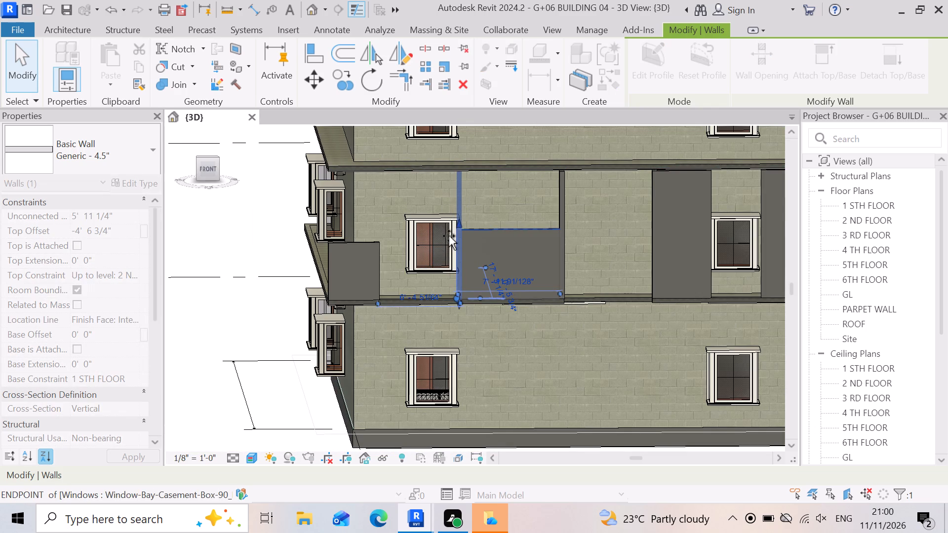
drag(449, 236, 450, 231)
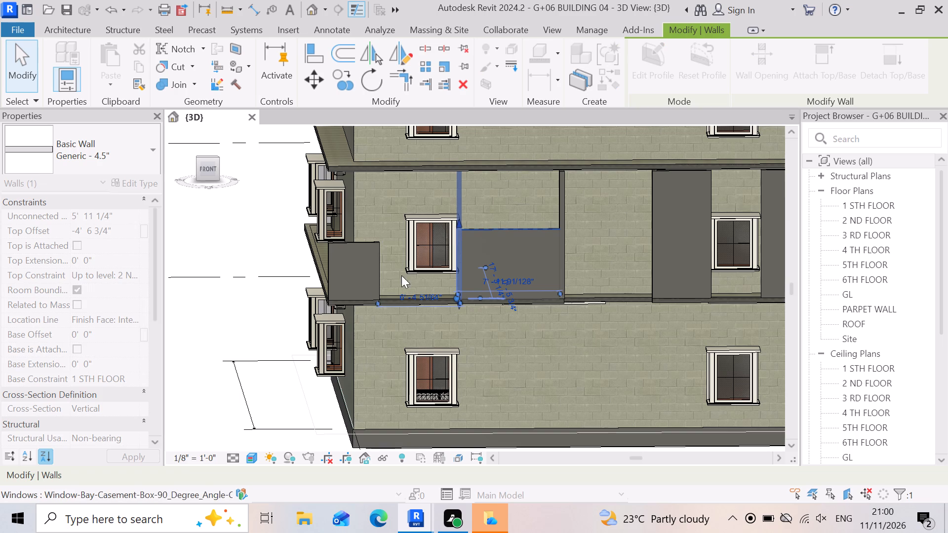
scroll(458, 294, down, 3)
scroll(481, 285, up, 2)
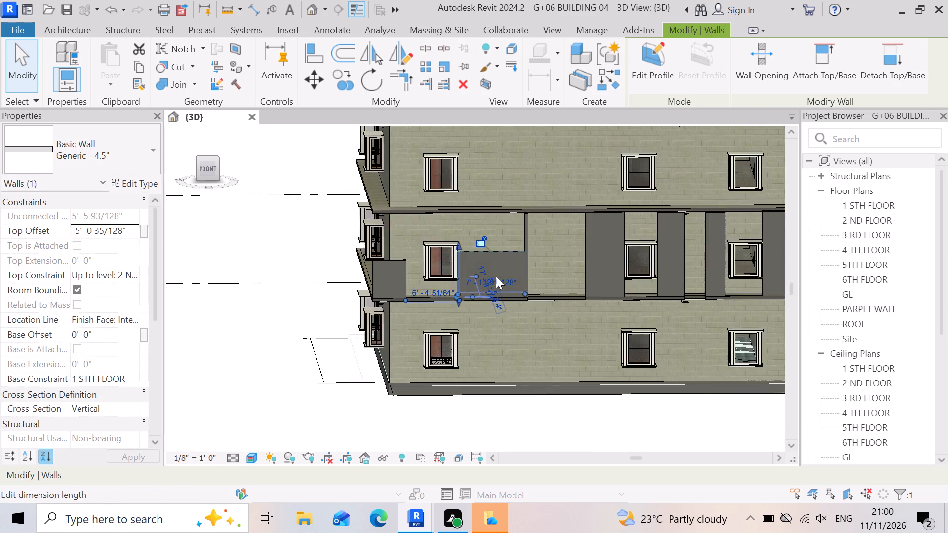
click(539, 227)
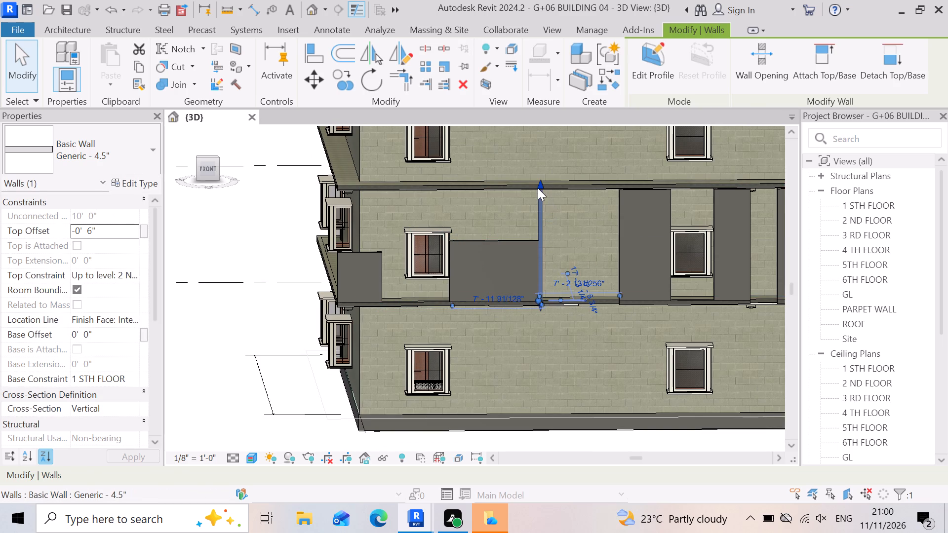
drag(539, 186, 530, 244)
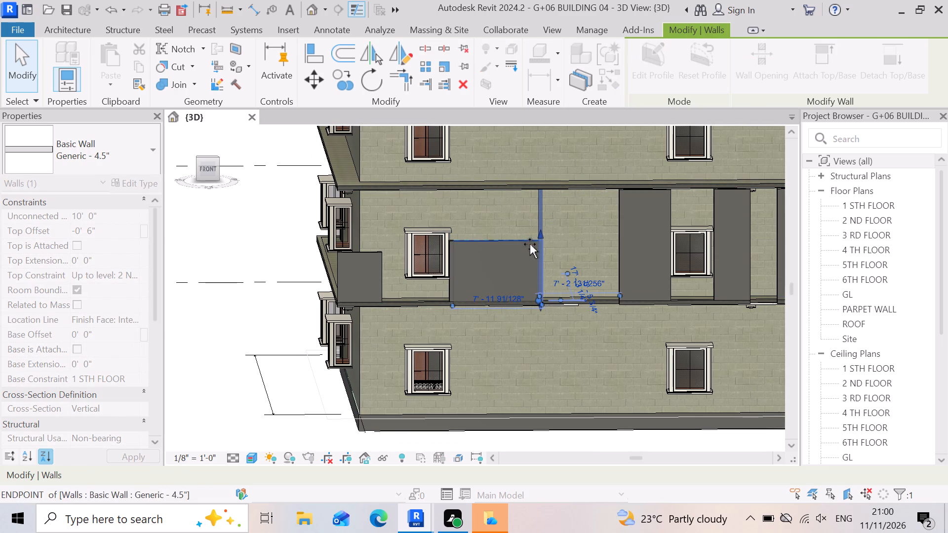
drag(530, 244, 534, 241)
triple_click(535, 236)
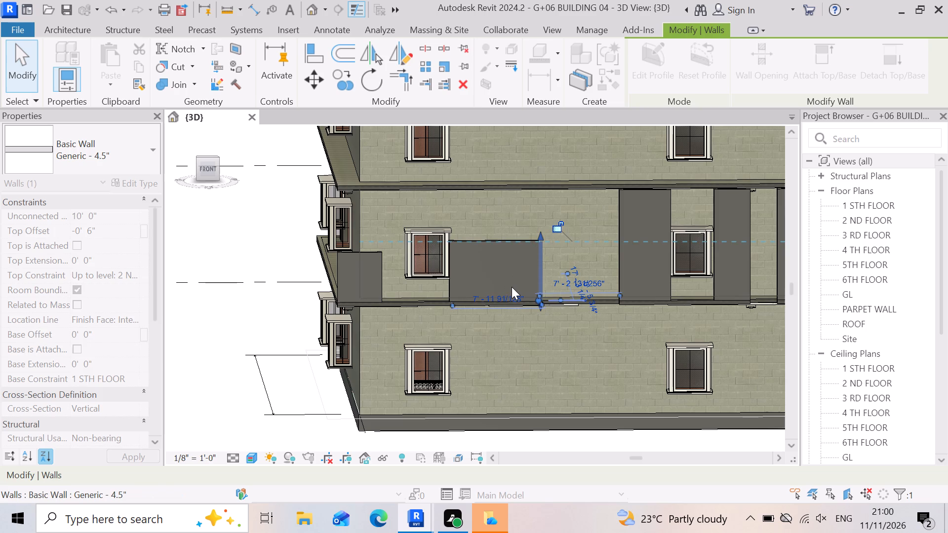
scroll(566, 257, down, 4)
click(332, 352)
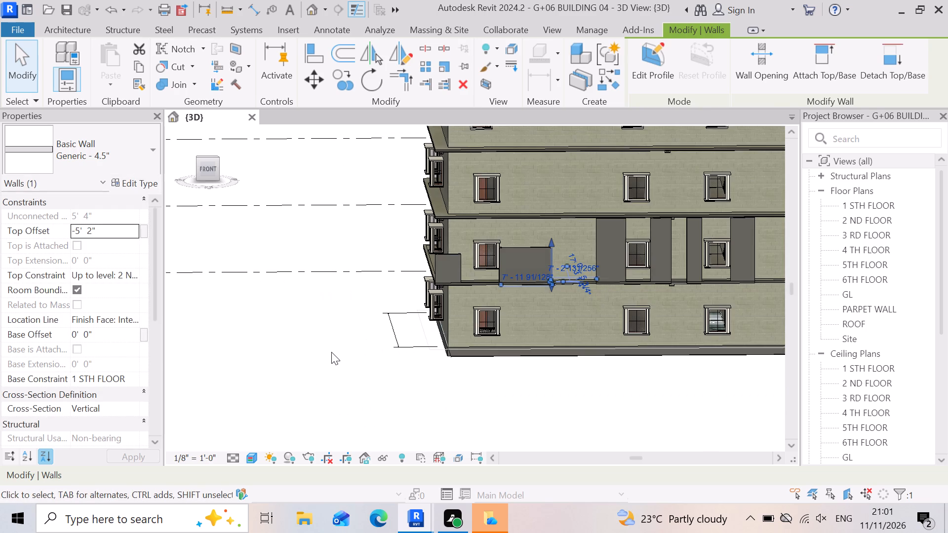
Lower the wide first-floor pier's front wall further, to about 3'-7 1/2" high, below the middle of the adjacent window.
scroll(609, 342, up, 10)
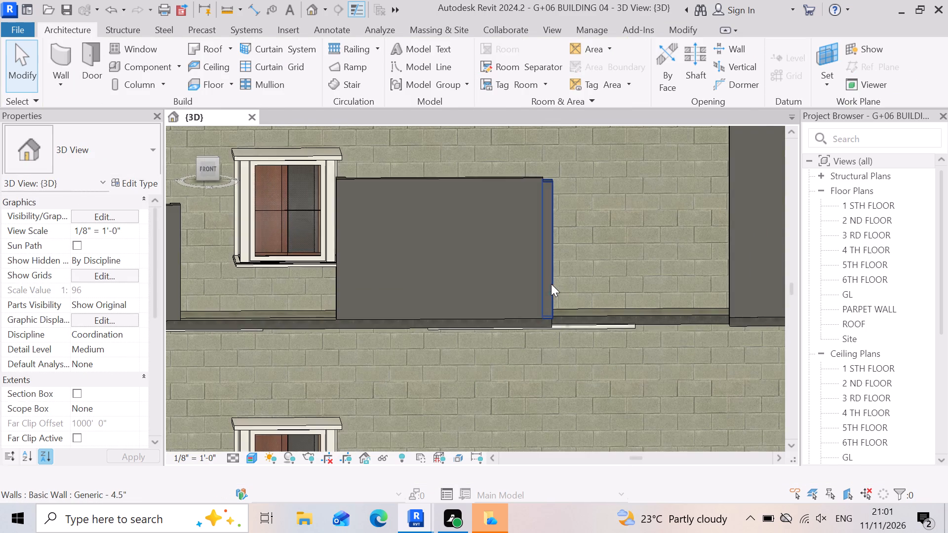
scroll(559, 279, down, 4)
scroll(308, 230, up, 4)
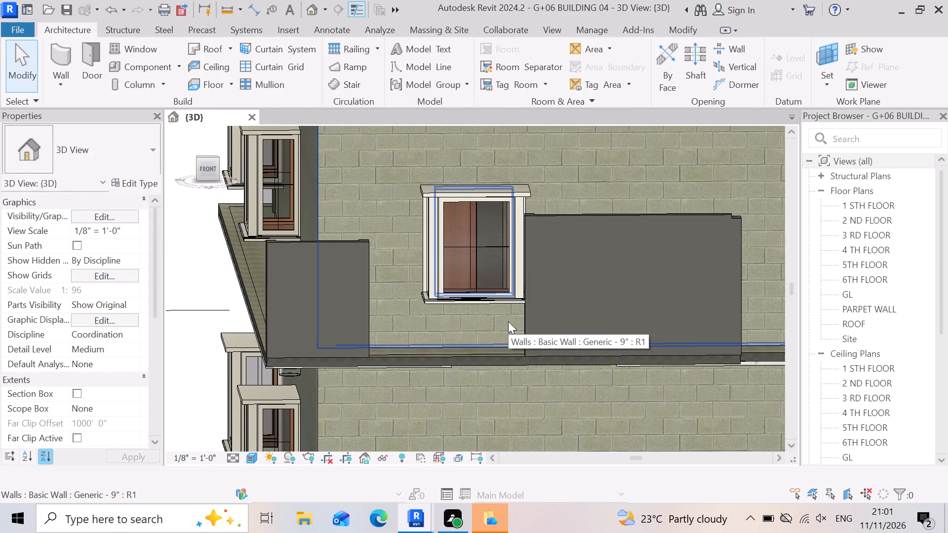
scroll(508, 321, up, 2)
scroll(377, 228, down, 2)
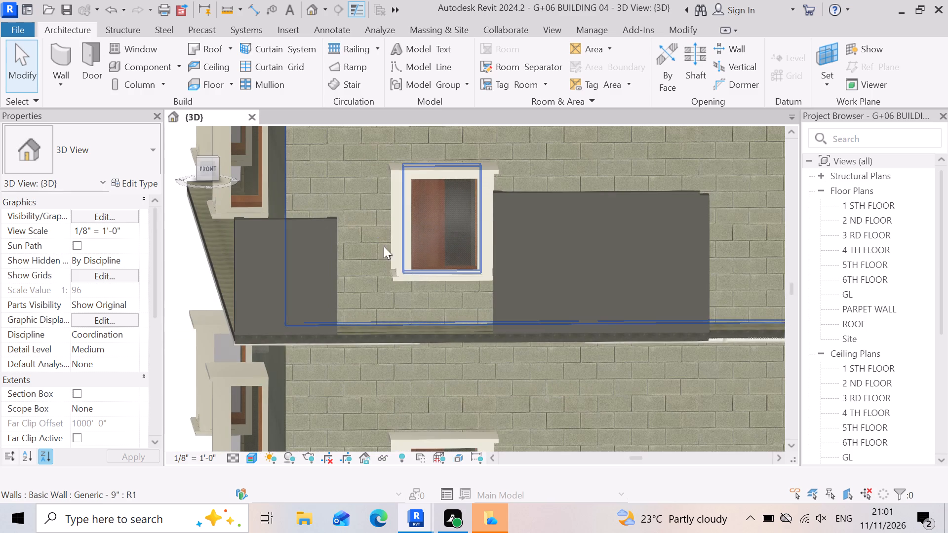
click(650, 251)
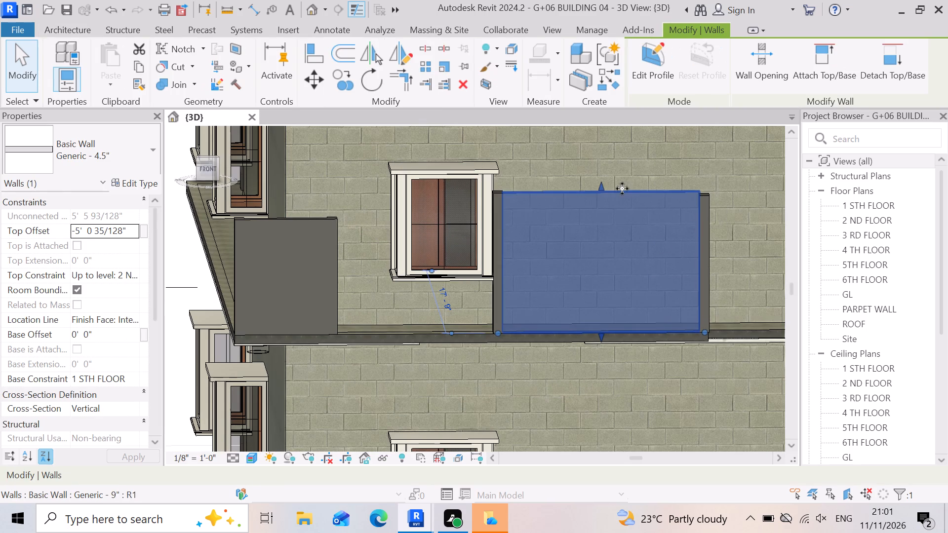
drag(597, 185, 596, 250)
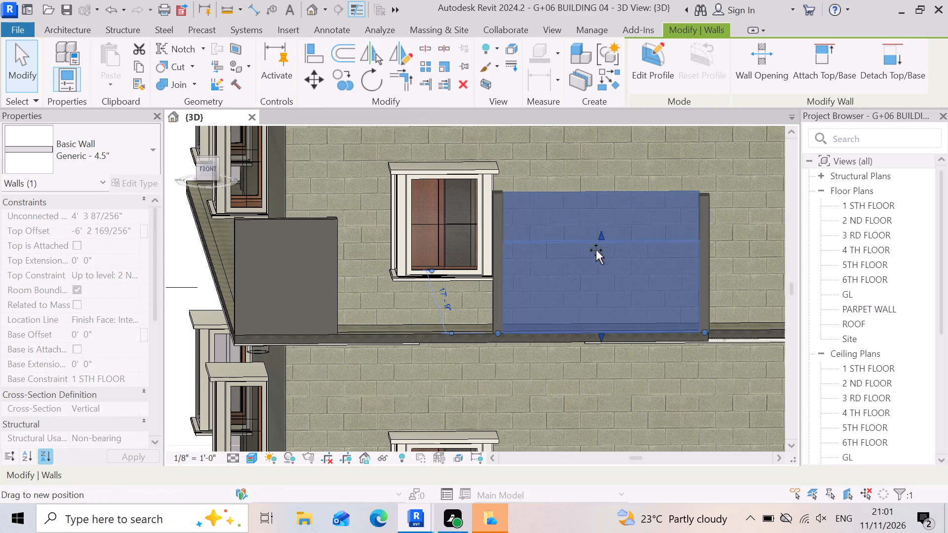
drag(596, 250, 596, 252)
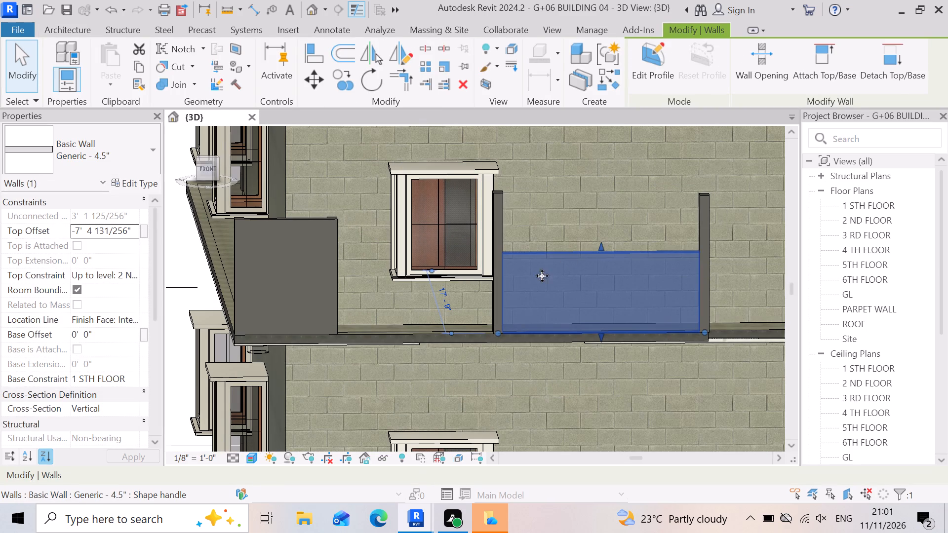
scroll(548, 268, up, 3)
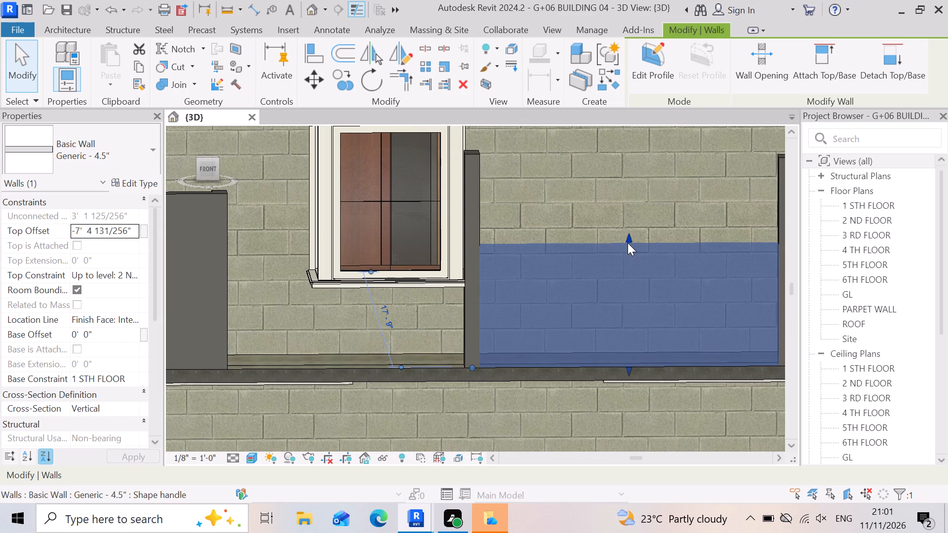
drag(628, 243, 628, 226)
click(625, 224)
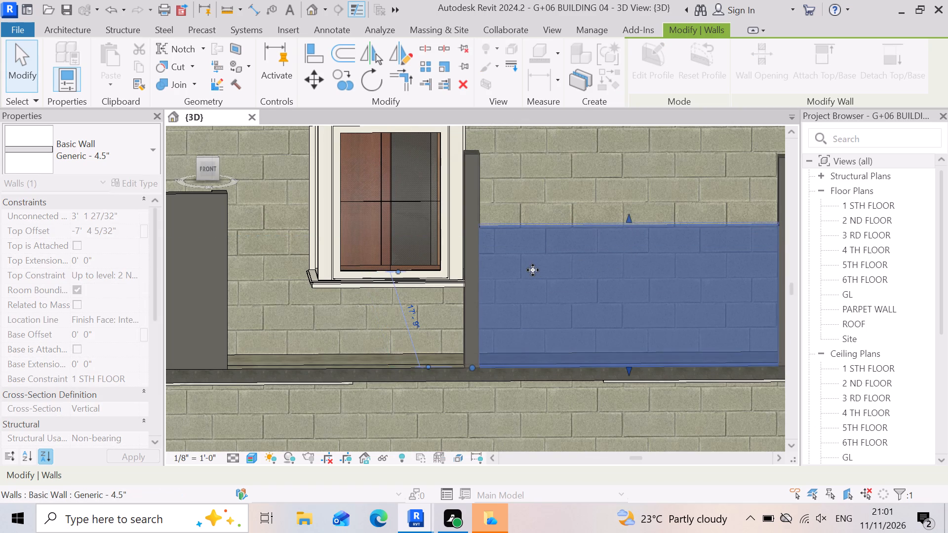
scroll(533, 270, down, 4)
Lower both side walls of the wide first-floor pier to its front wall's top, about 3'-7 1/2" high.
click(490, 239)
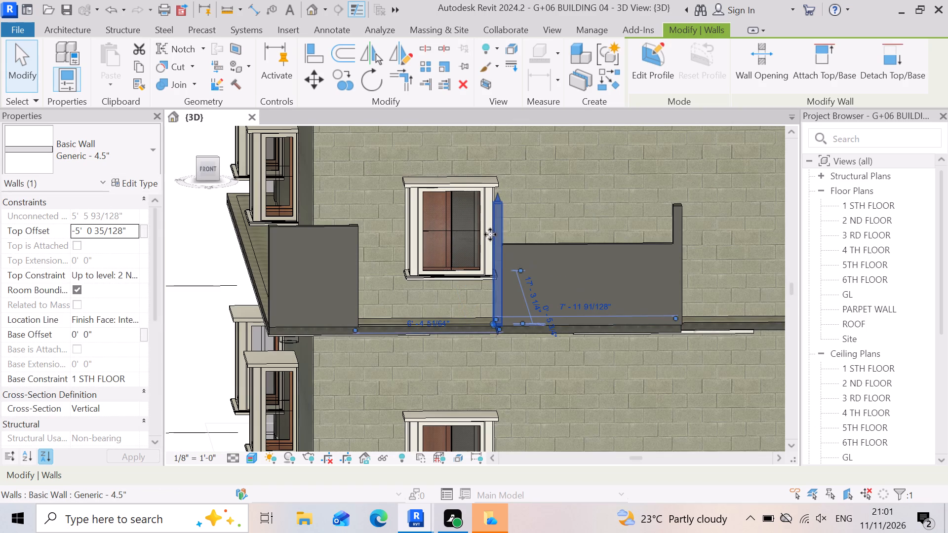
drag(492, 200, 491, 246)
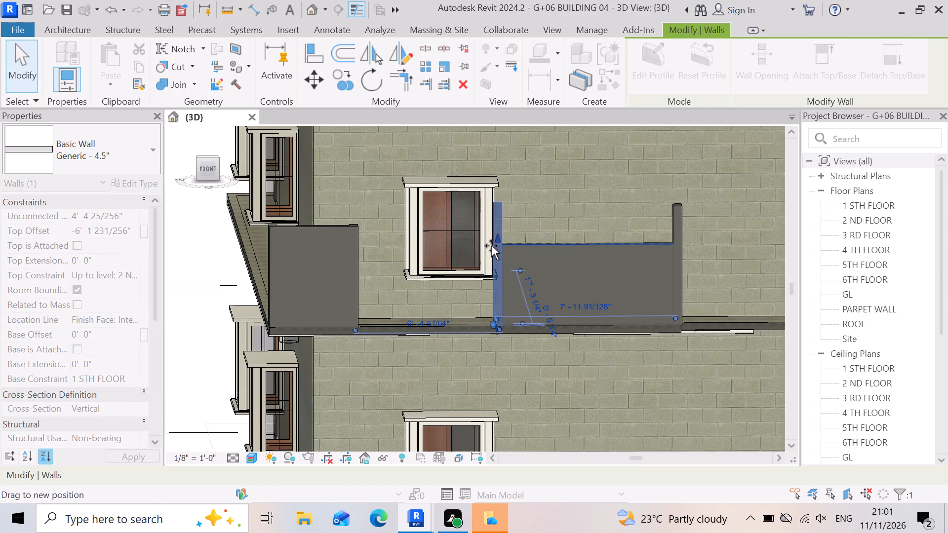
drag(491, 246, 491, 248)
click(491, 248)
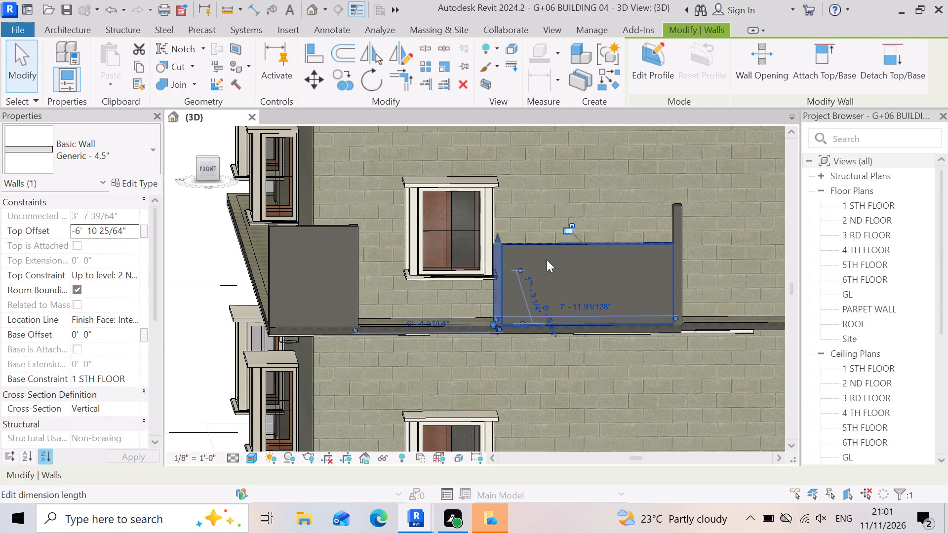
scroll(545, 258, down, 3)
scroll(666, 267, up, 5)
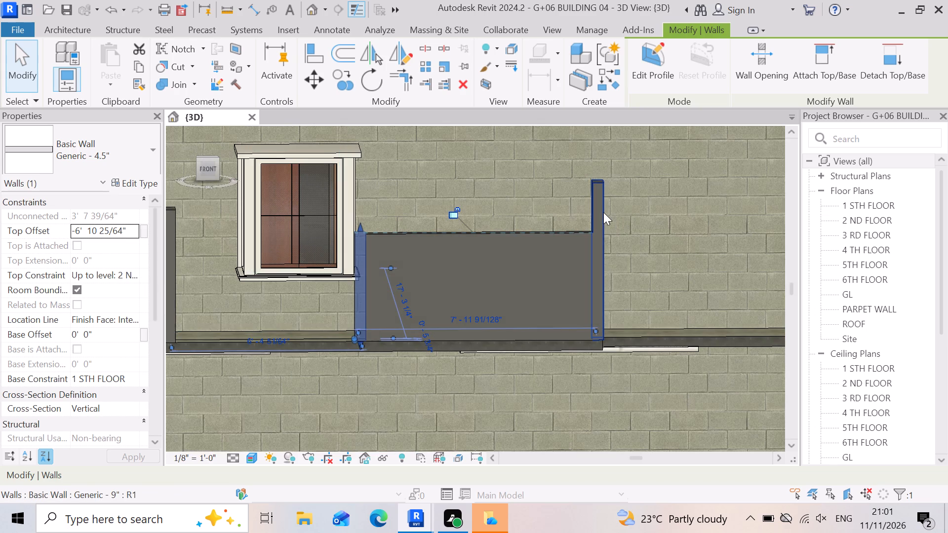
click(602, 212)
drag(599, 175, 590, 235)
click(590, 235)
scroll(651, 275, down, 4)
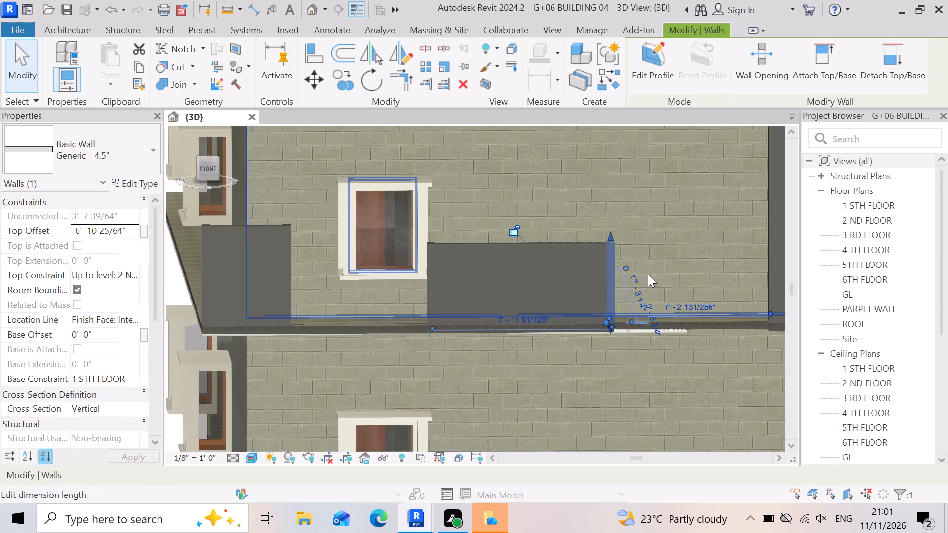
click(215, 359)
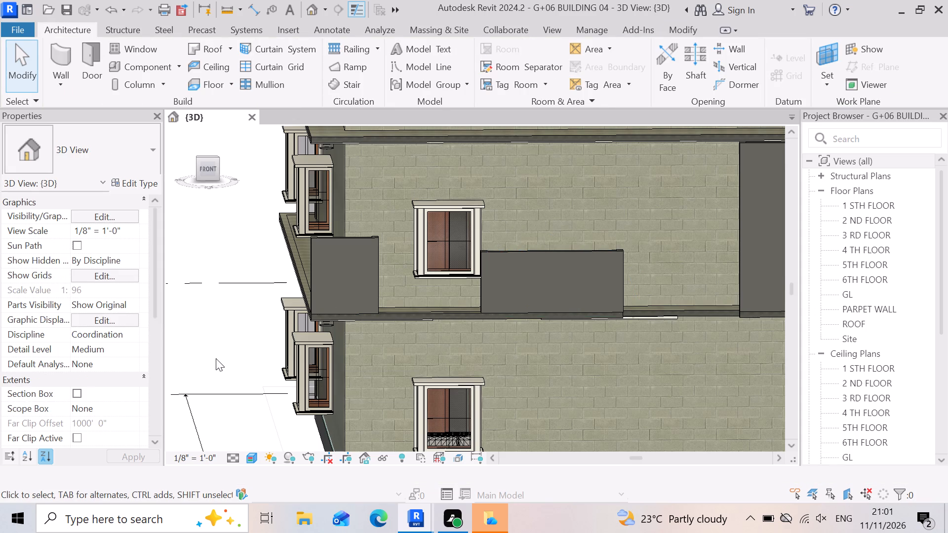
Lower the front wall of the first-floor corner pier beside the first window to about 3'-8" high.
scroll(604, 240, up, 3)
scroll(531, 314, down, 3)
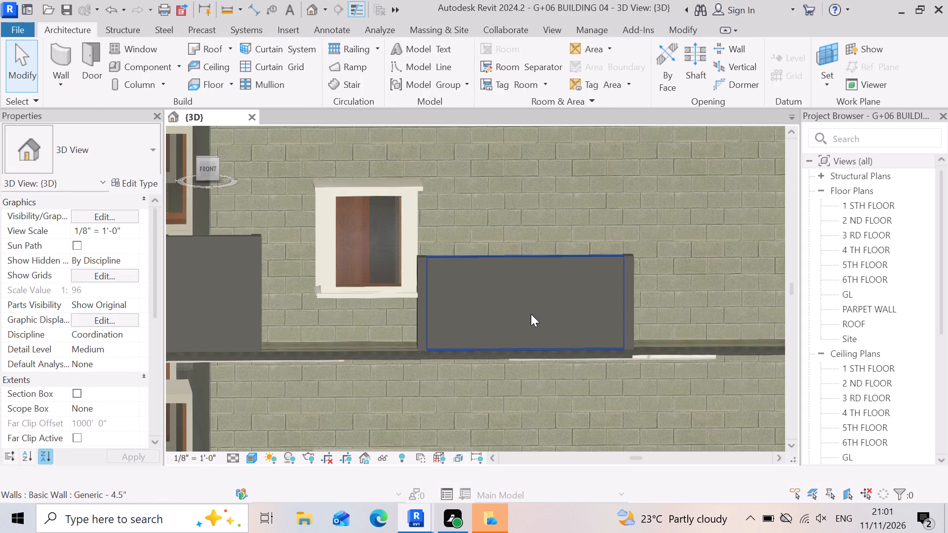
click(325, 294)
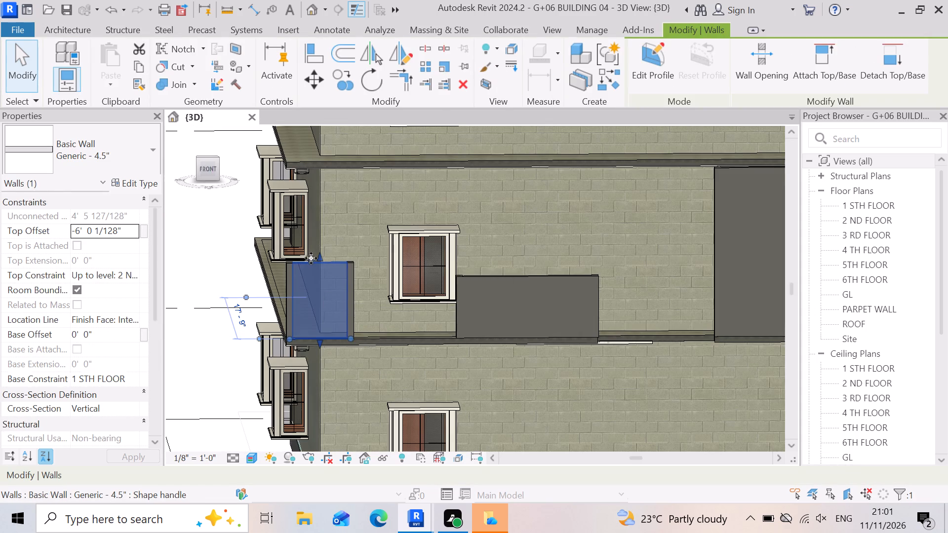
drag(317, 256, 320, 277)
scroll(322, 282, up, 6)
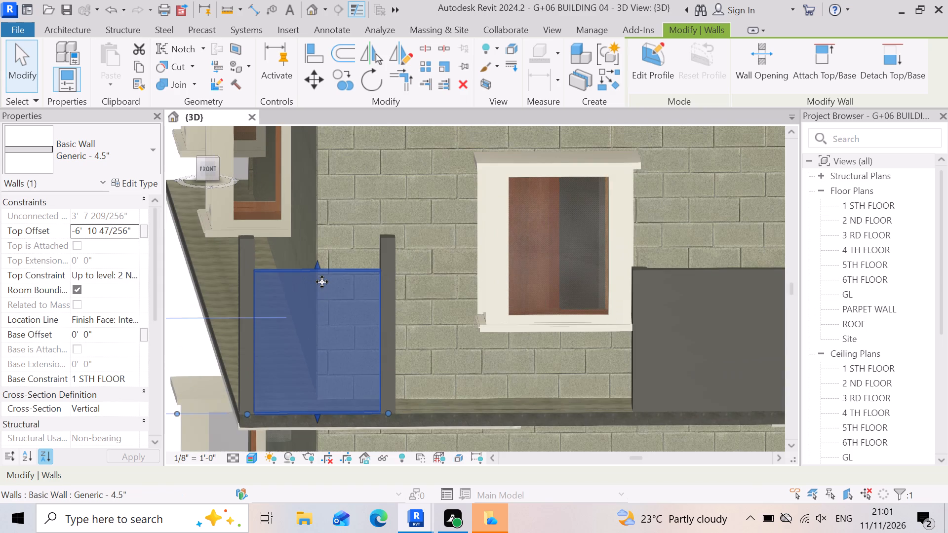
Lower both side walls of the first-floor corner pier to meet its front wall's top, about 3'-8 1/2" high.
click(382, 269)
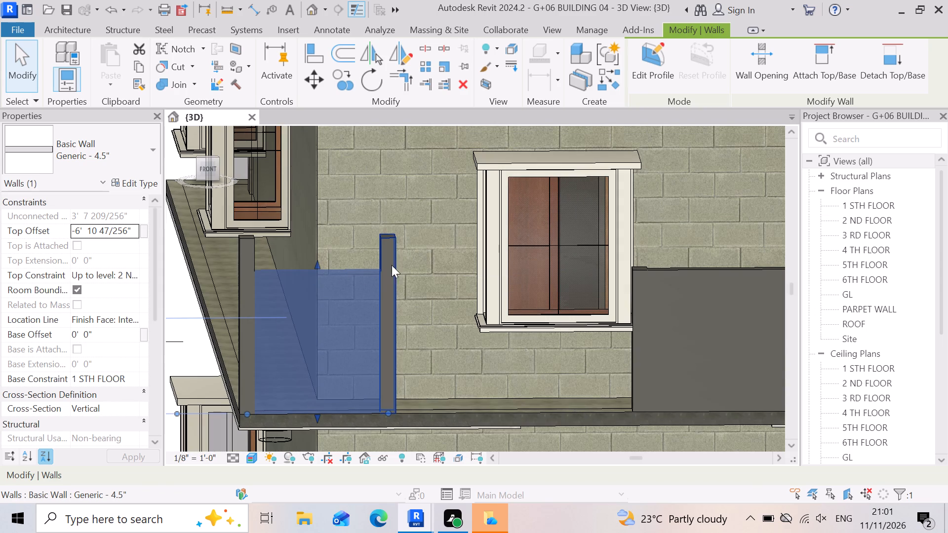
click(395, 253)
drag(391, 228, 390, 257)
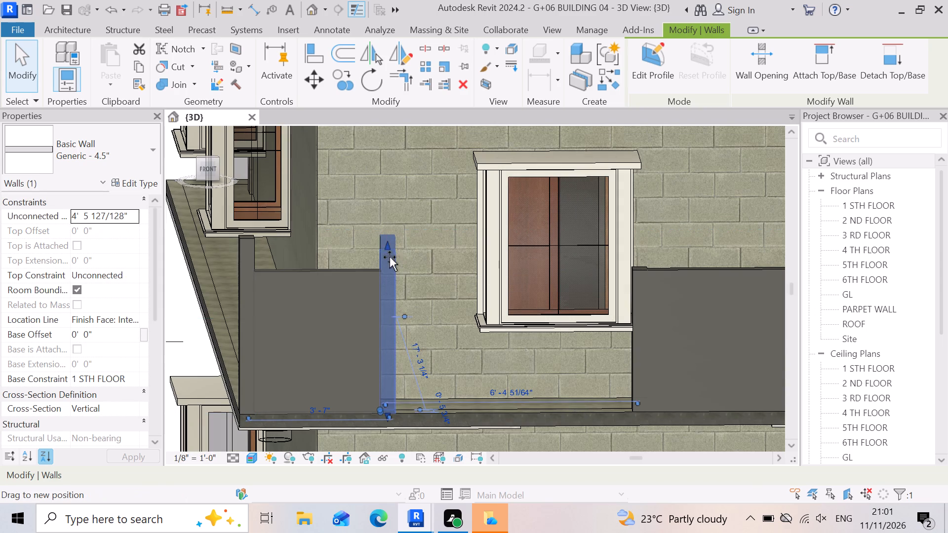
drag(390, 257, 392, 266)
scroll(572, 291, down, 5)
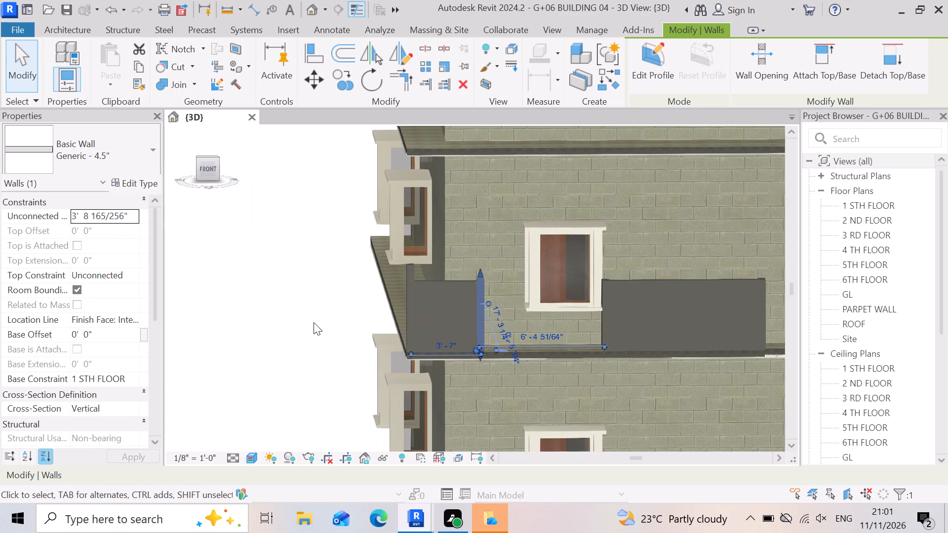
scroll(311, 324, up, 4)
click(476, 239)
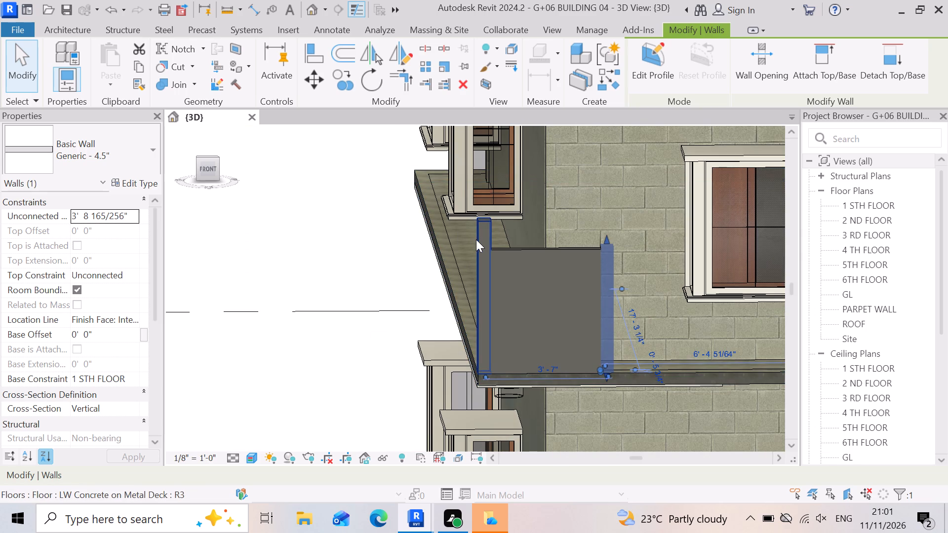
drag(488, 213, 486, 248)
click(486, 248)
click(337, 339)
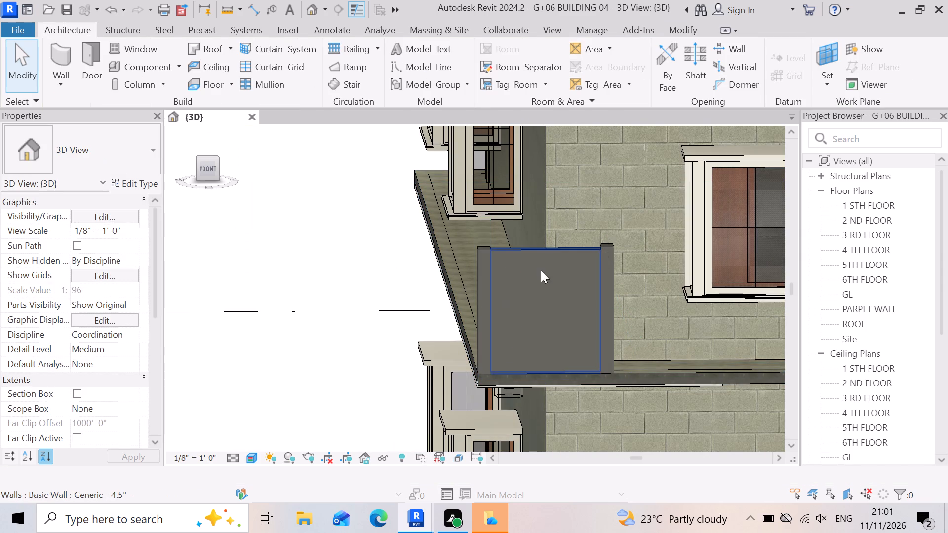
Examine how the tops of the lowered corner pier and wide pier line up on either side of the first first-floor window.
scroll(541, 270, up, 4)
scroll(338, 240, down, 3)
scroll(606, 227, up, 7)
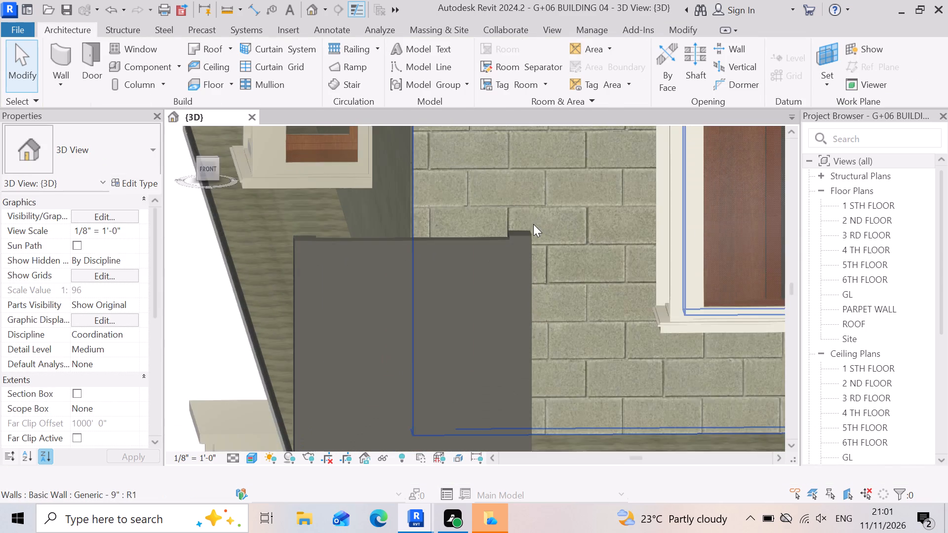
scroll(533, 224, up, 3)
scroll(379, 247, down, 13)
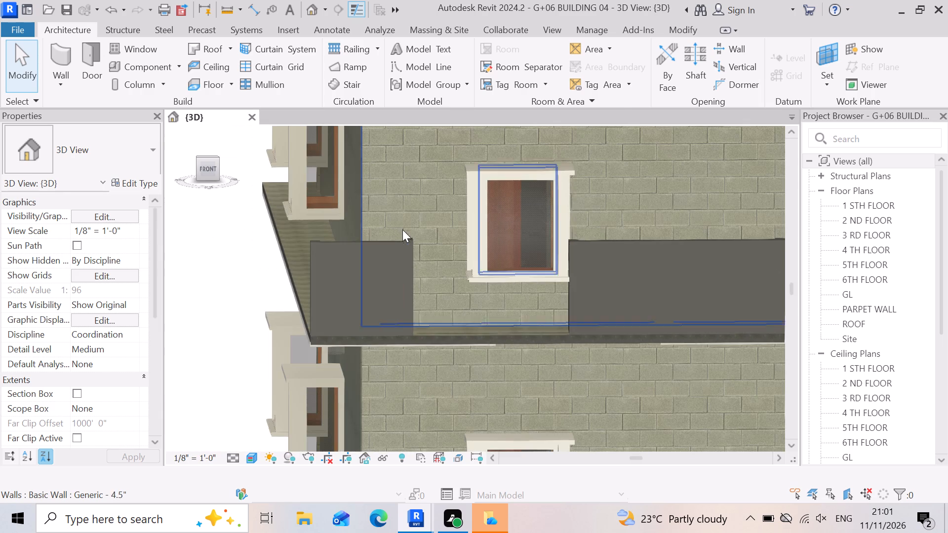
scroll(606, 278, up, 6)
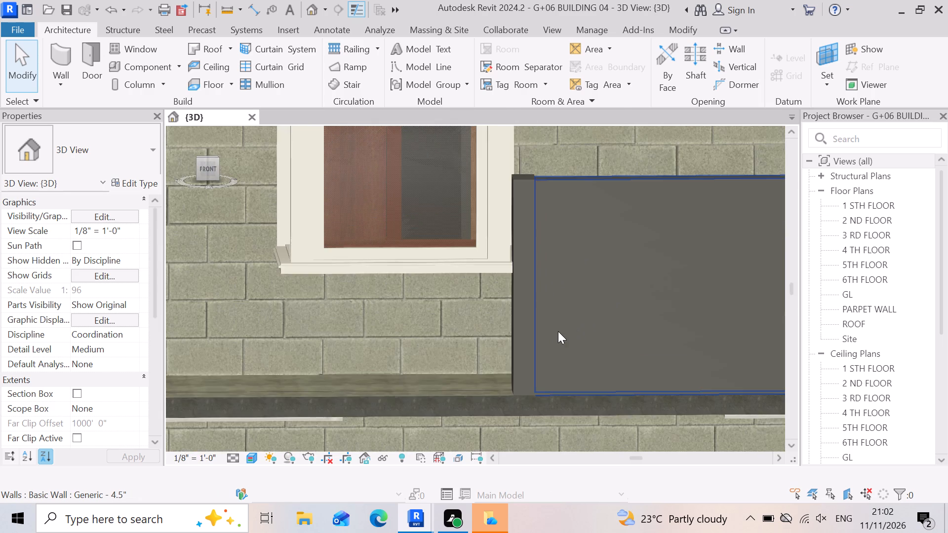
scroll(557, 328, down, 2)
scroll(540, 247, up, 3)
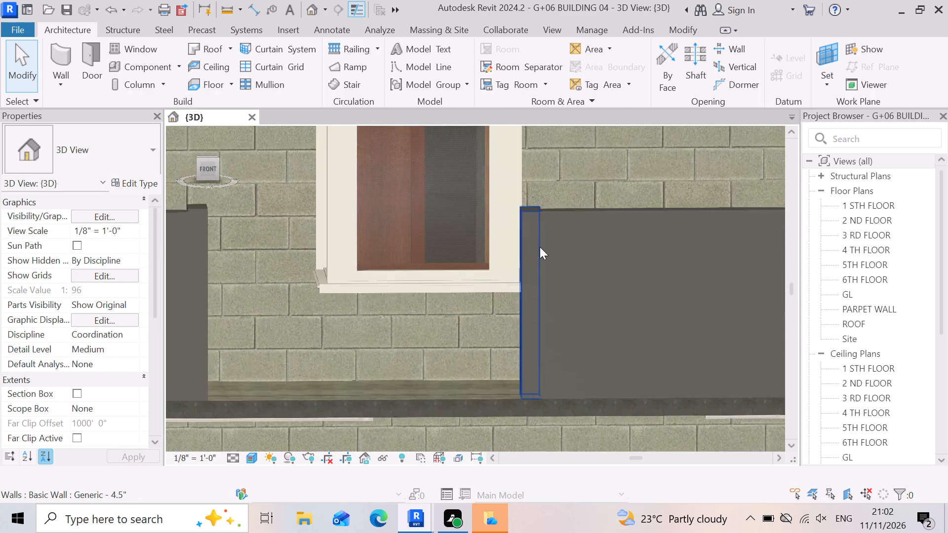
scroll(542, 223, down, 6)
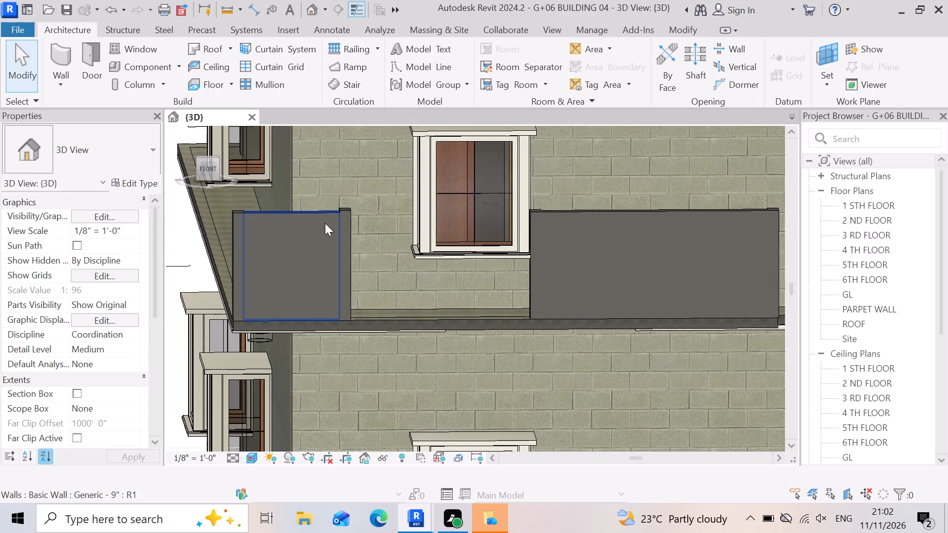
click(325, 223)
scroll(328, 223, up, 6)
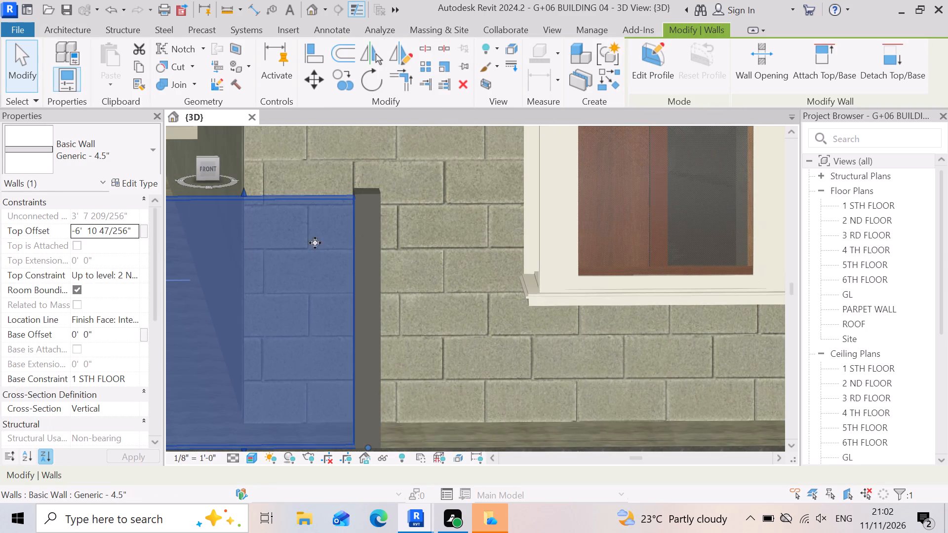
click(267, 263)
scroll(310, 261, down, 4)
scroll(357, 284, down, 5)
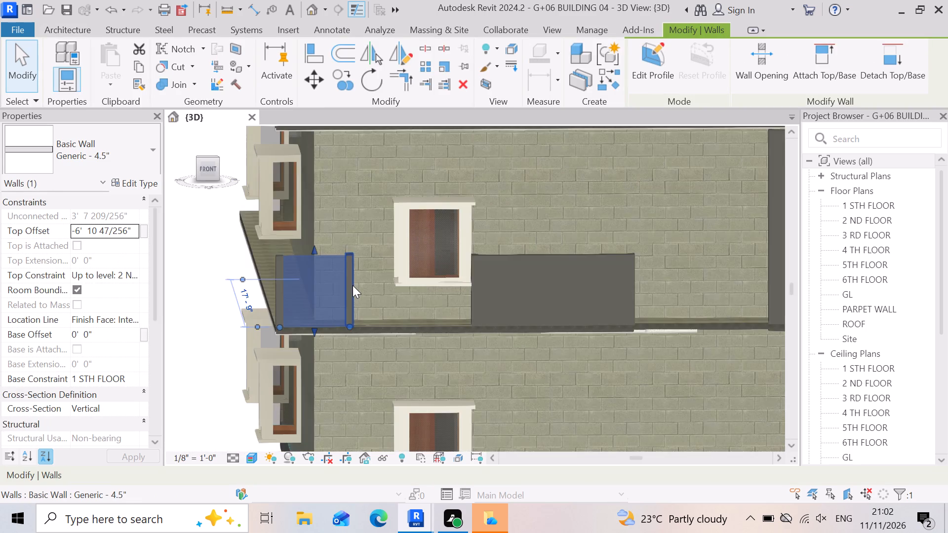
scroll(353, 285, down, 3)
click(199, 384)
scroll(273, 349, up, 3)
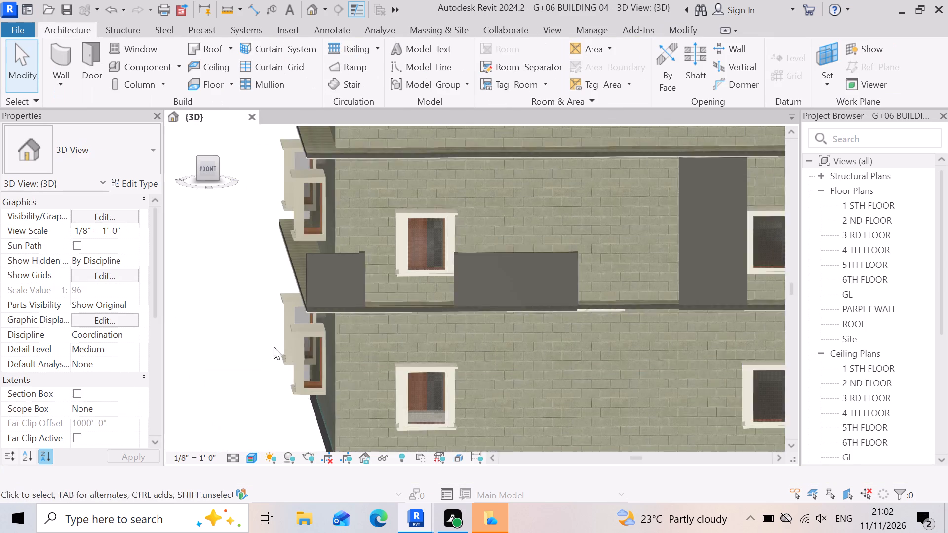
scroll(412, 235, up, 6)
scroll(315, 250, down, 4)
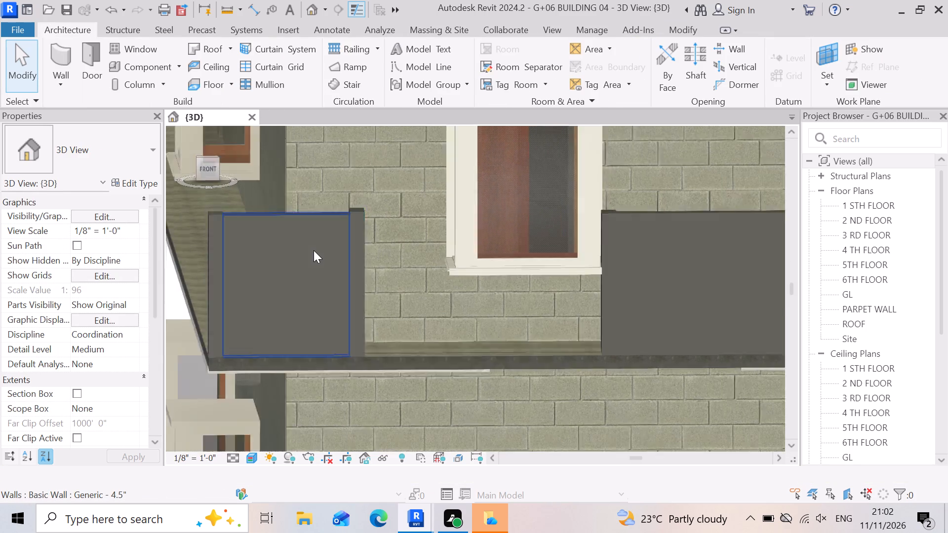
scroll(582, 324, up, 3)
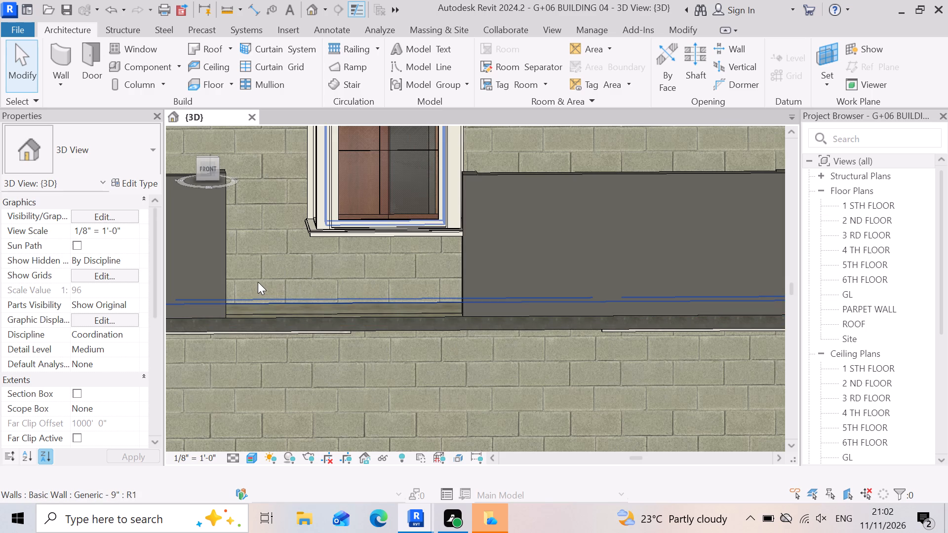
scroll(342, 274, down, 8)
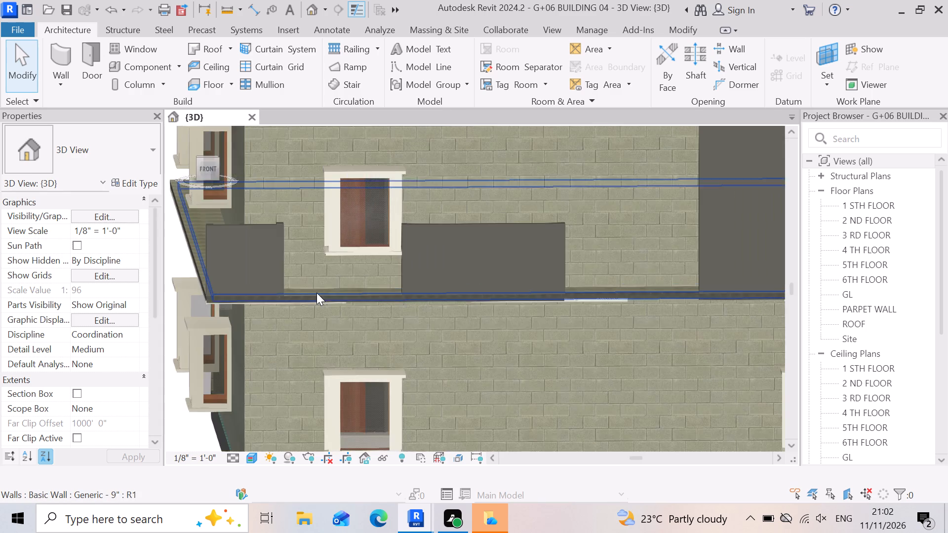
scroll(312, 330, up, 3)
scroll(380, 295, up, 5)
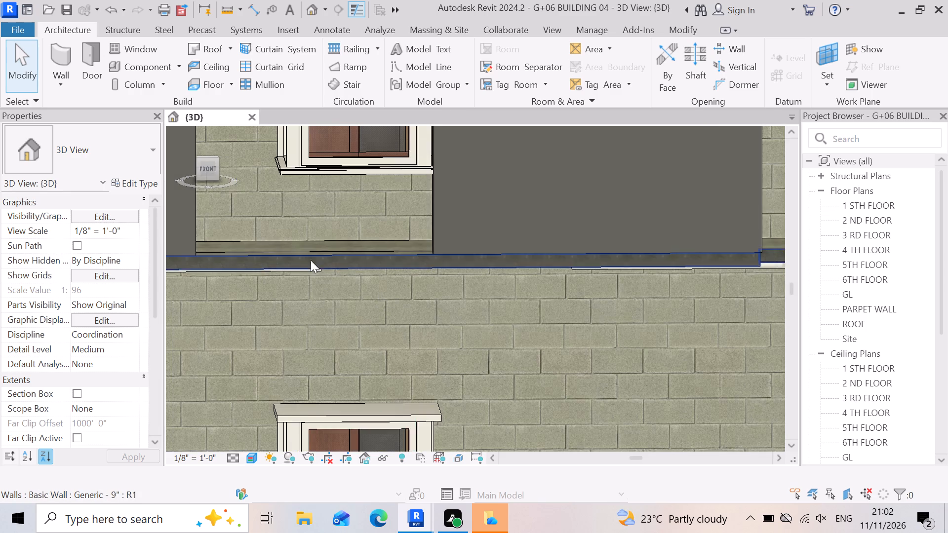
scroll(267, 252, down, 7)
scroll(216, 268, down, 3)
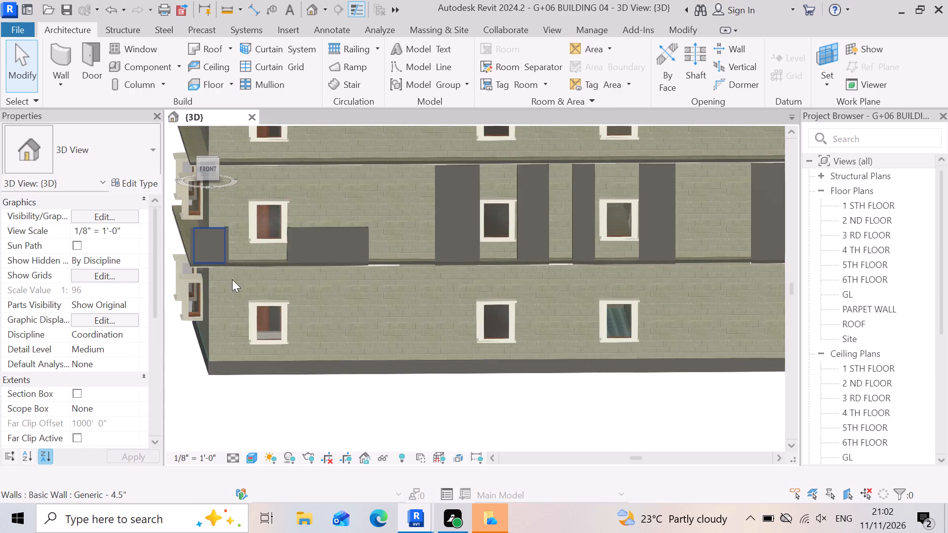
scroll(362, 323, up, 3)
scroll(400, 289, down, 3)
scroll(178, 203, up, 2)
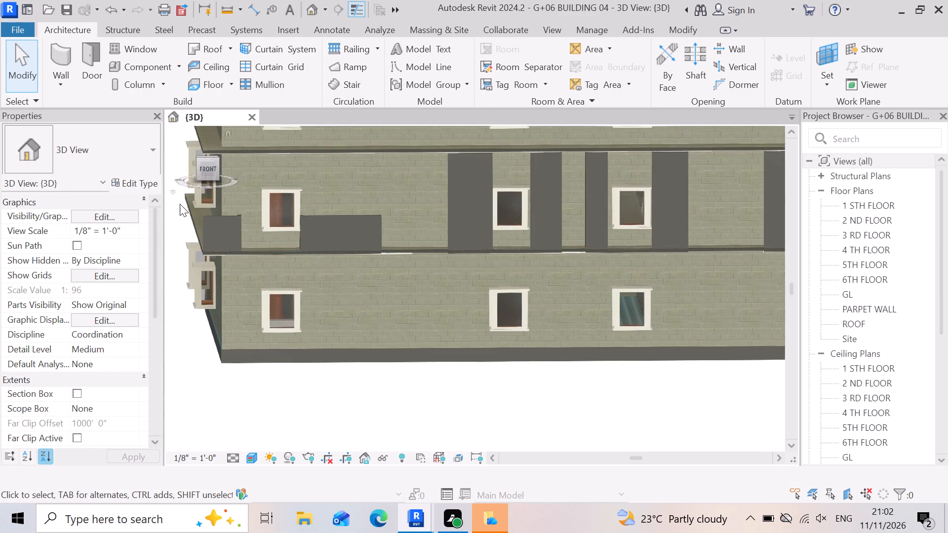
scroll(180, 204, up, 2)
scroll(334, 287, down, 2)
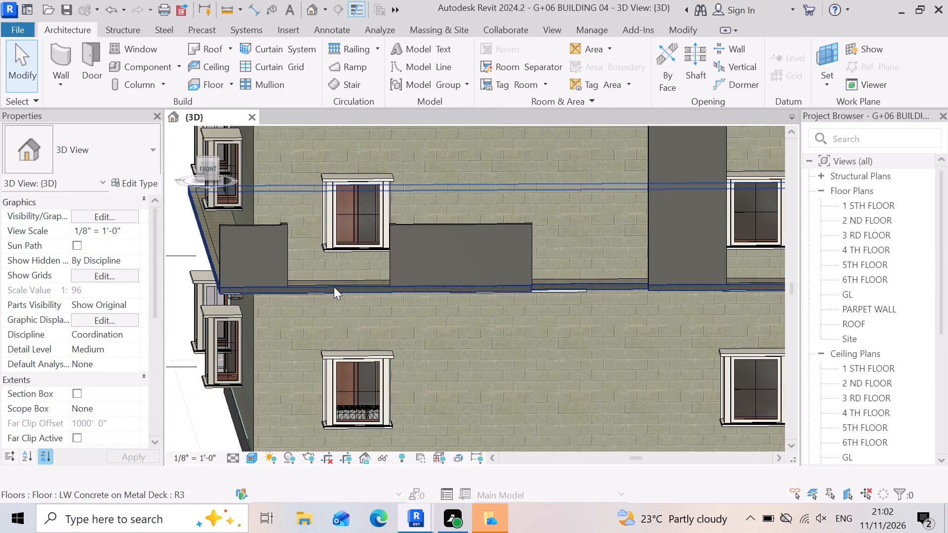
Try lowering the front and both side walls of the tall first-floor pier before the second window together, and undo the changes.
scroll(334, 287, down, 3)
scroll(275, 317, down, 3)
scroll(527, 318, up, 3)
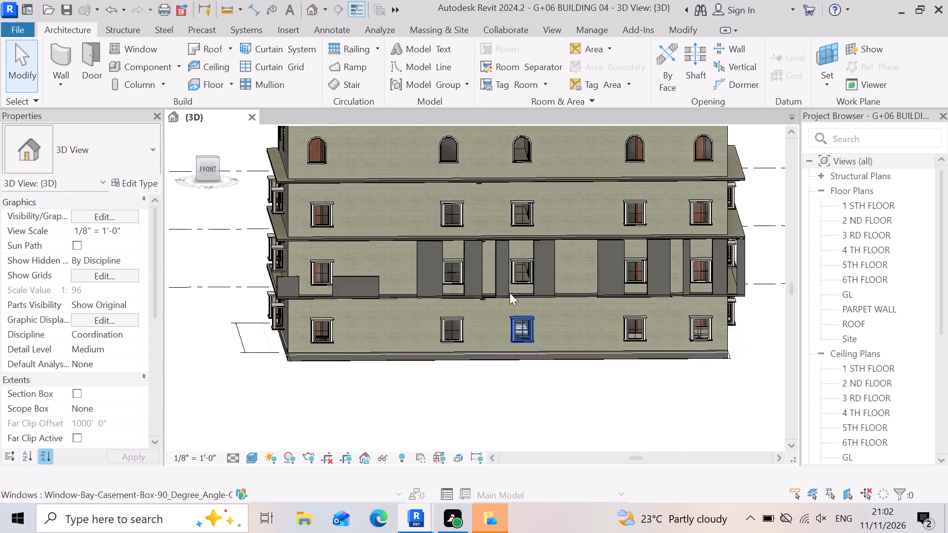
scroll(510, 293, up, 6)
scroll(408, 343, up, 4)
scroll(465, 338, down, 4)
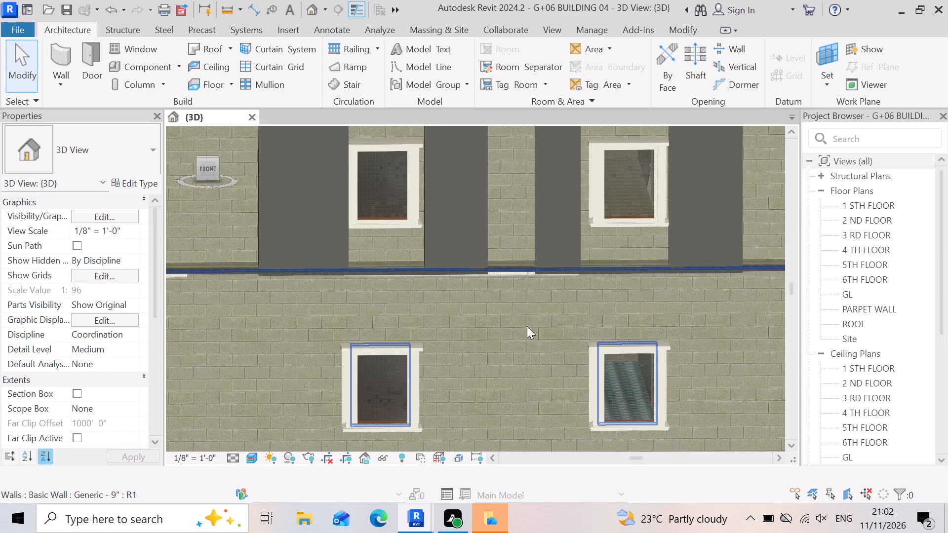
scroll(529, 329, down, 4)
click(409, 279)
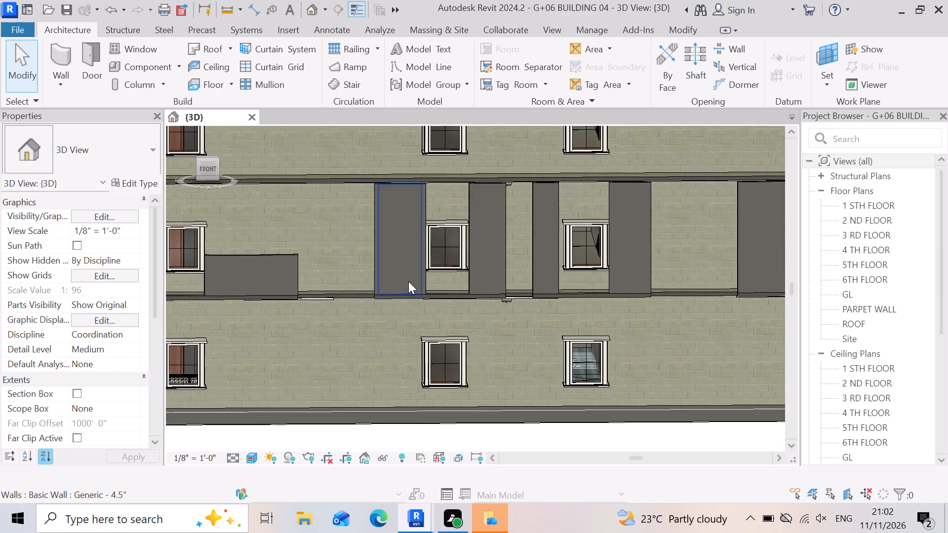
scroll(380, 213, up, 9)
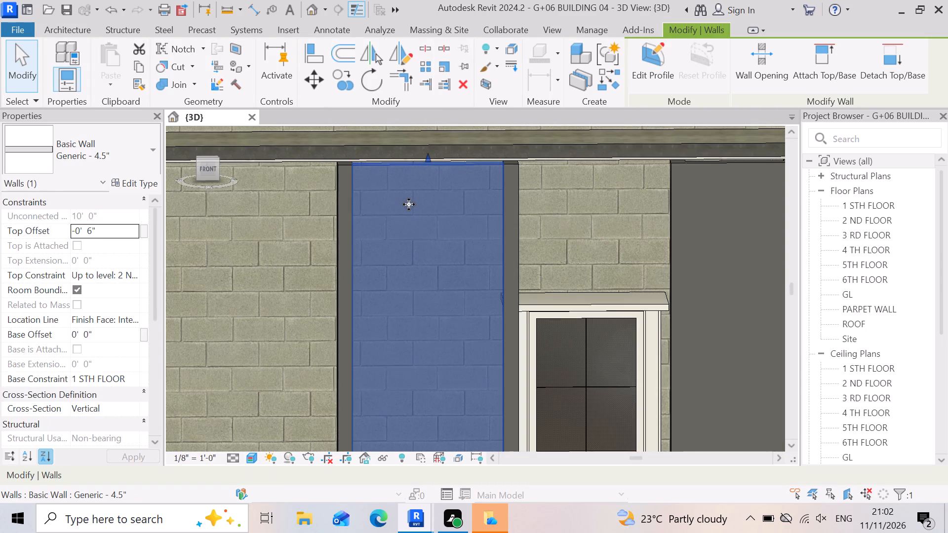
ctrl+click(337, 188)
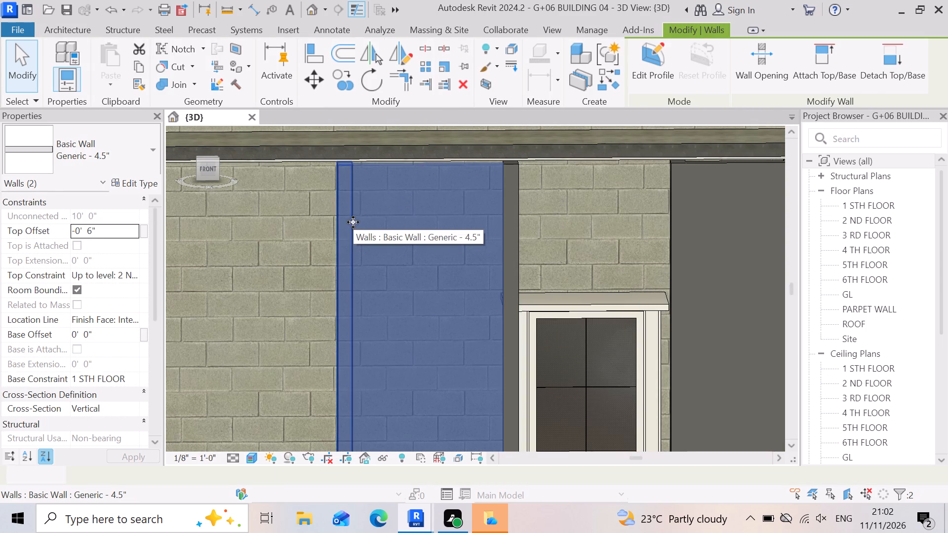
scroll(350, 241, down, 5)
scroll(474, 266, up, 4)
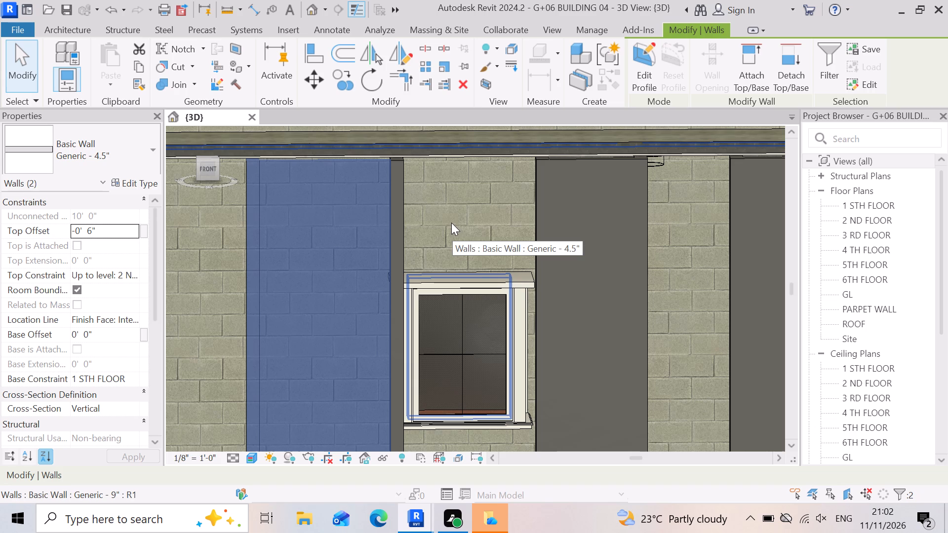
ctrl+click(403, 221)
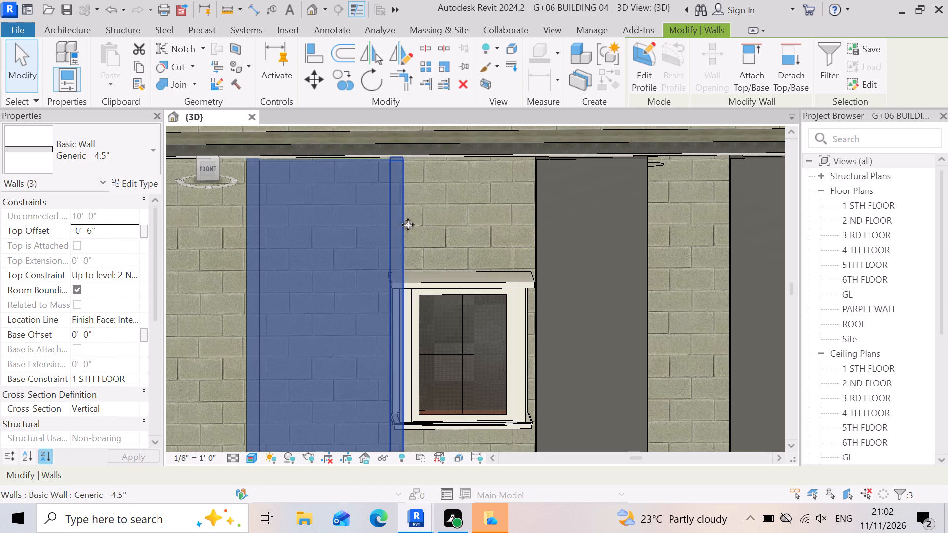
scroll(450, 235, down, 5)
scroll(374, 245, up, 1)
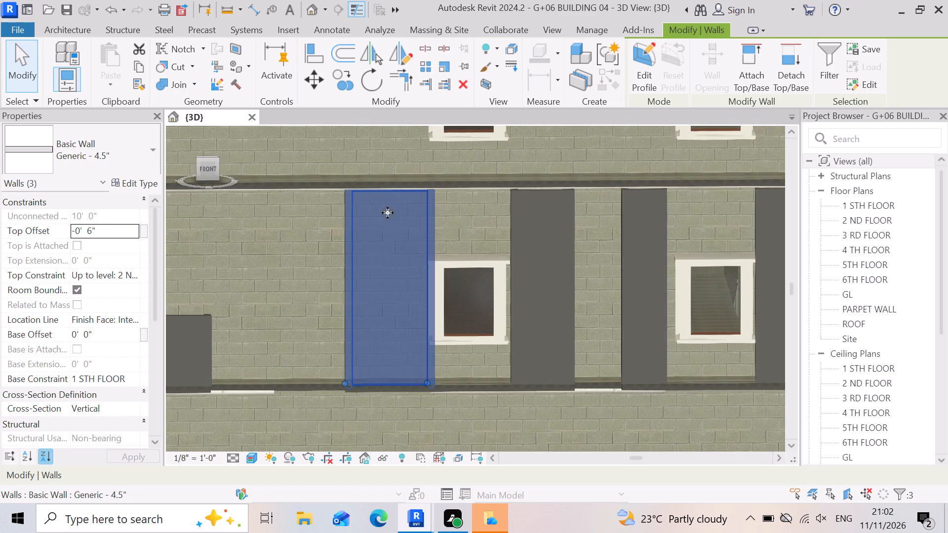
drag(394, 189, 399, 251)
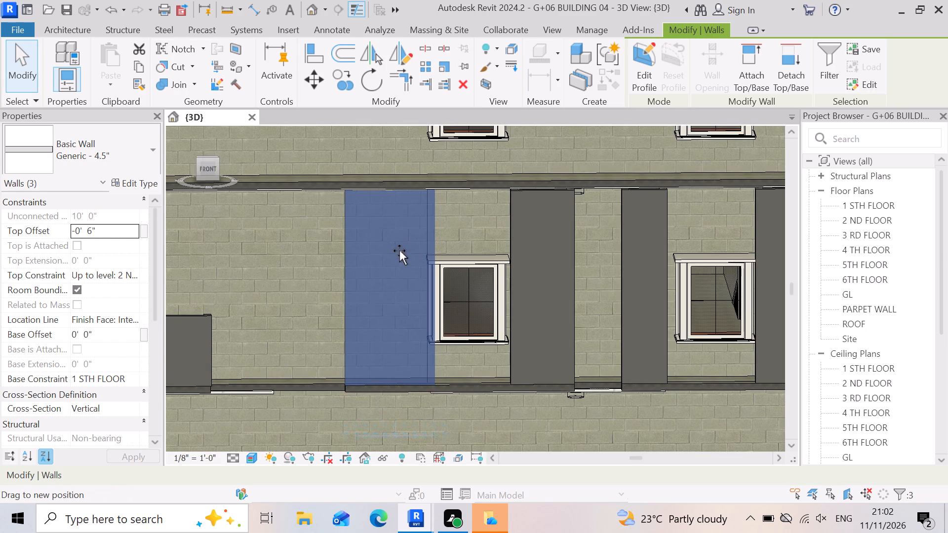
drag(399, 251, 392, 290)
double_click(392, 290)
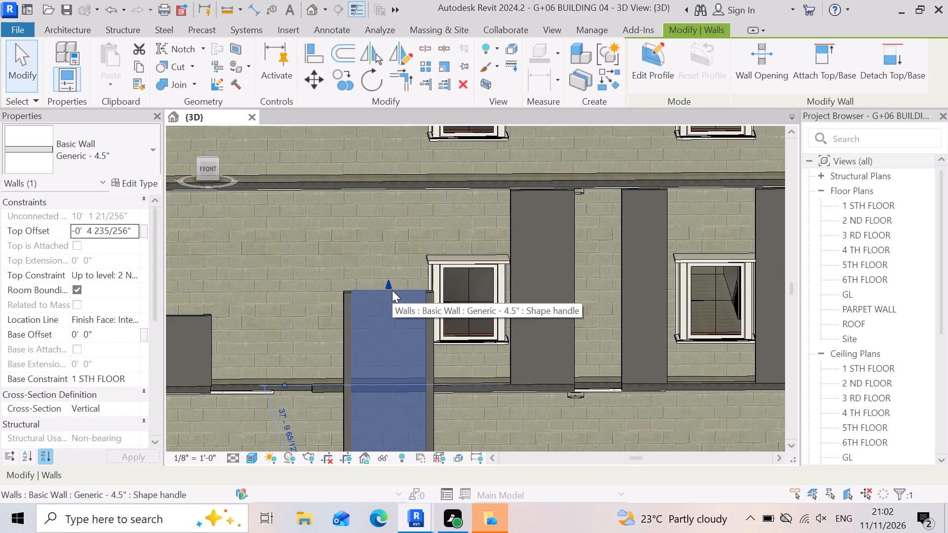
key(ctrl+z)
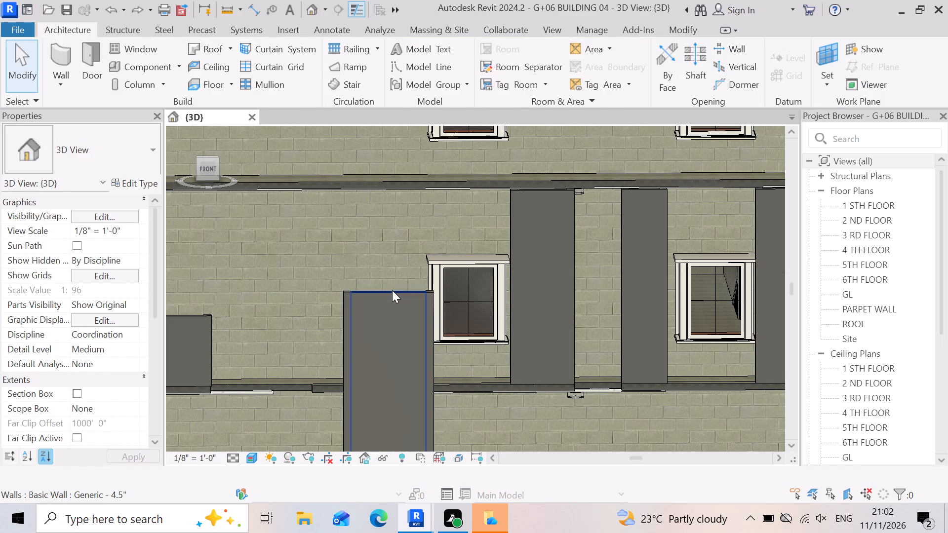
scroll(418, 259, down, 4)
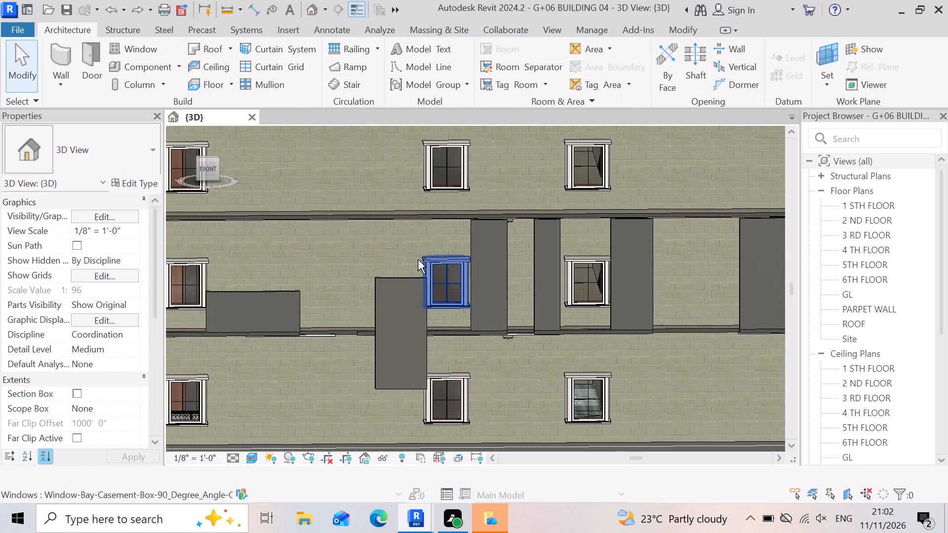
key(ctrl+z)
Lower the front wall of the tall first-floor pier before the second window to about 4'-1 5/8" high.
click(389, 266)
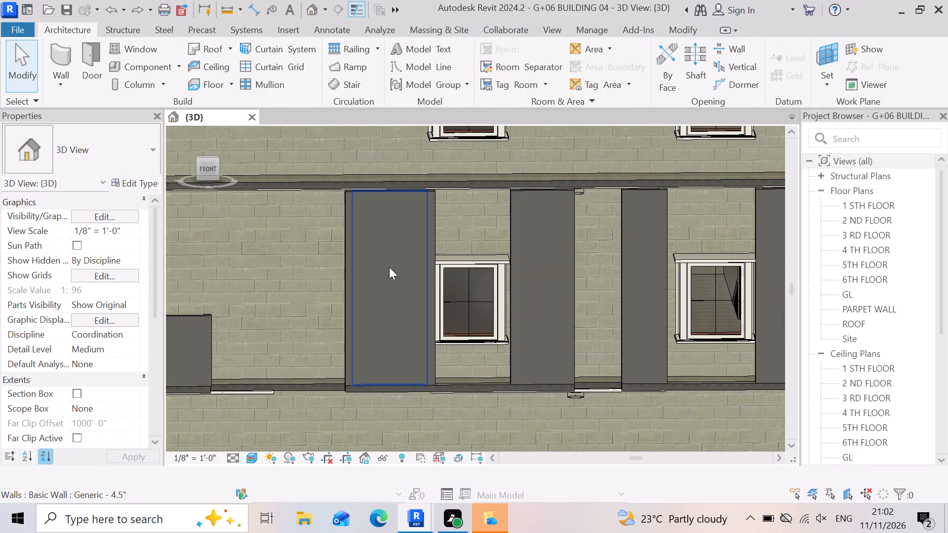
drag(386, 185, 386, 239)
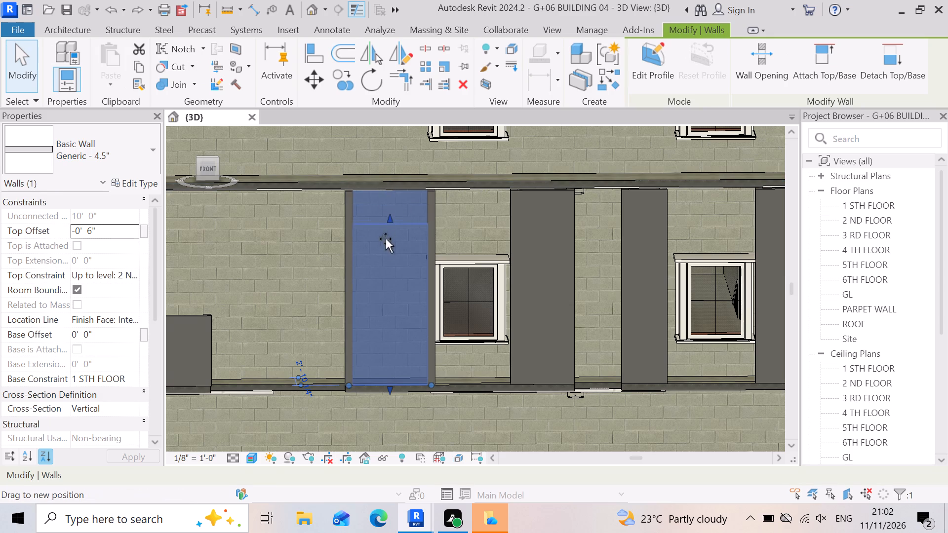
drag(386, 239, 384, 312)
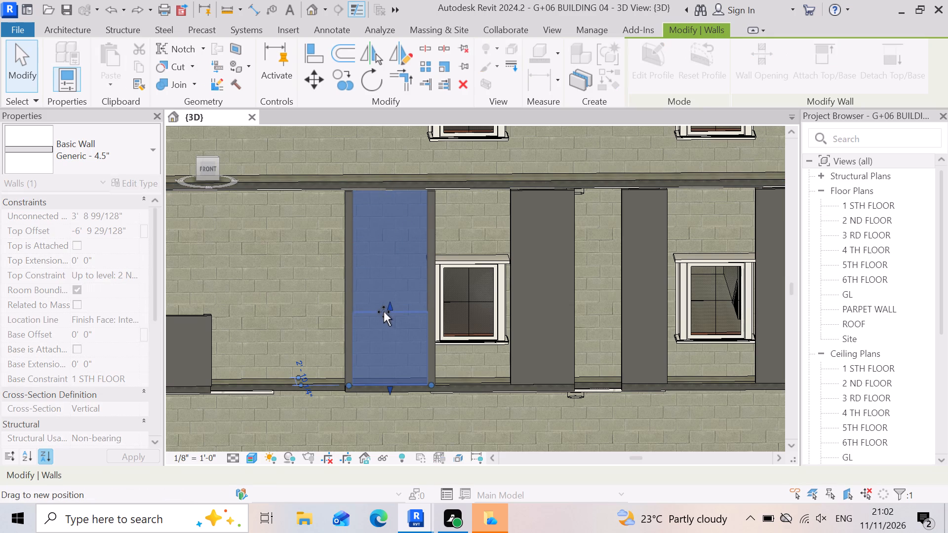
drag(384, 312, 382, 305)
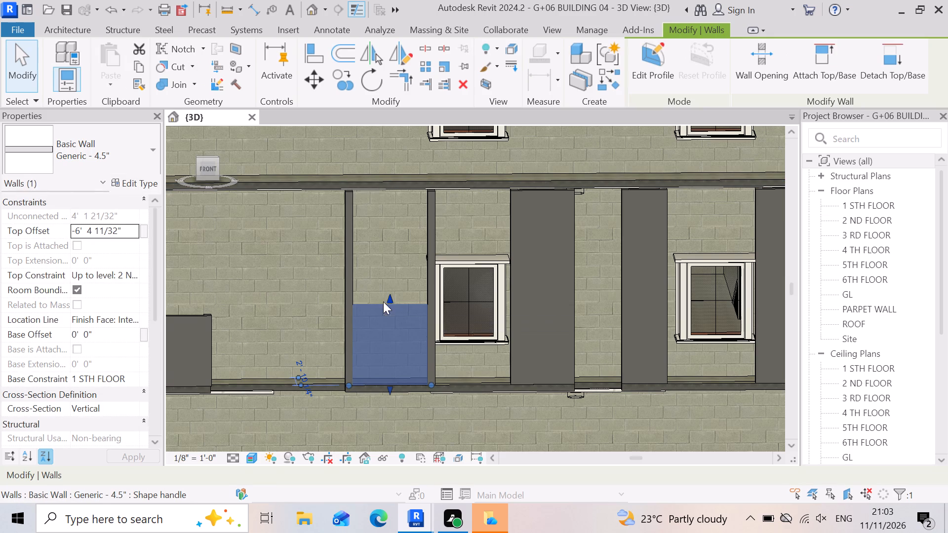
Lower both side walls of the pier before the second first-floor window to meet its front wall's top, about 4'-1 5/8" high.
click(349, 250)
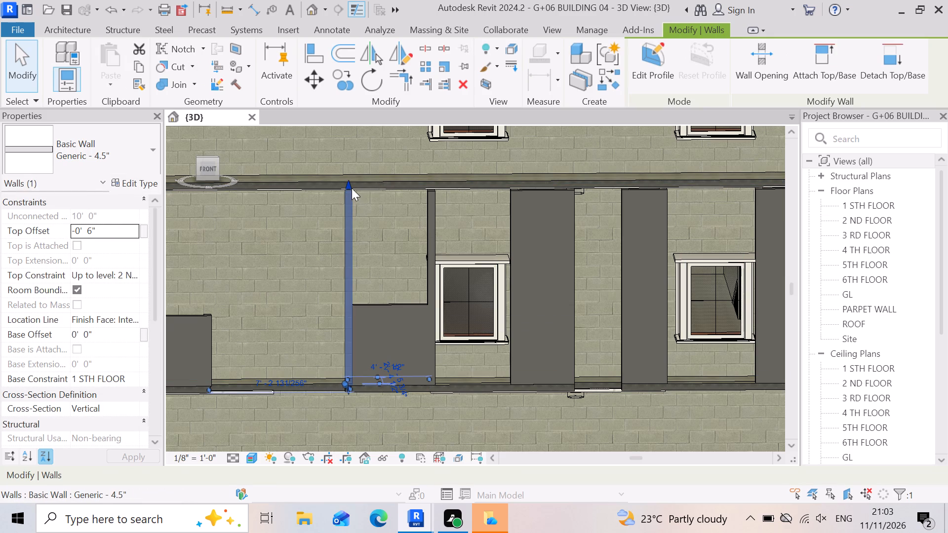
drag(345, 187, 352, 314)
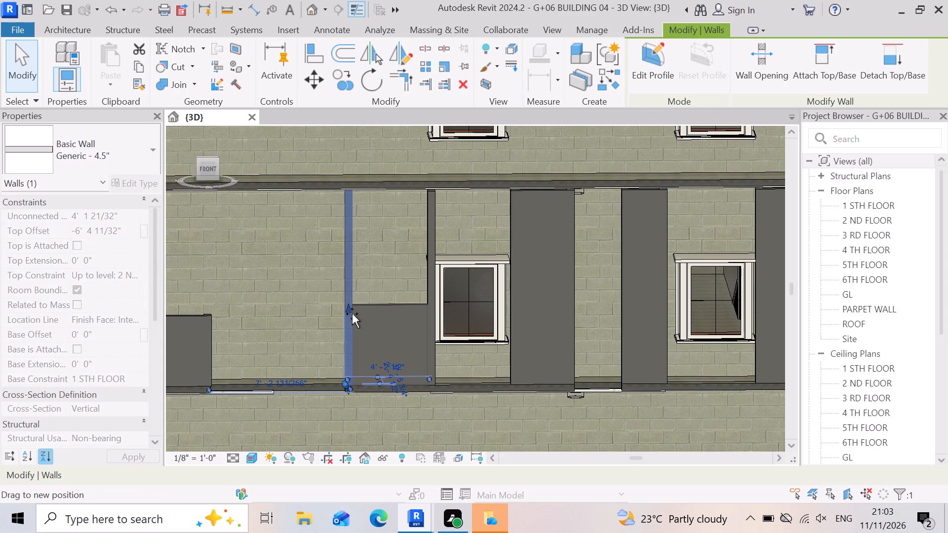
drag(352, 314, 350, 307)
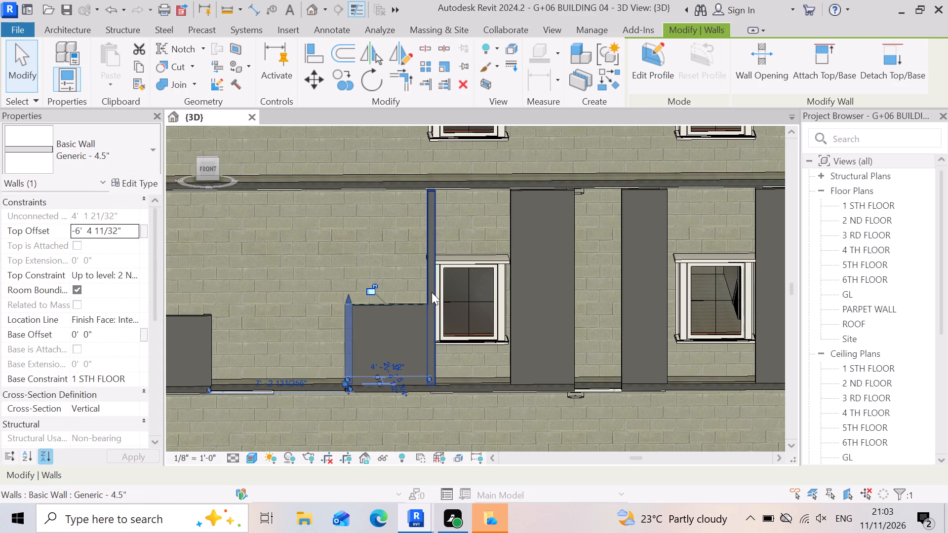
click(434, 223)
drag(428, 193, 436, 310)
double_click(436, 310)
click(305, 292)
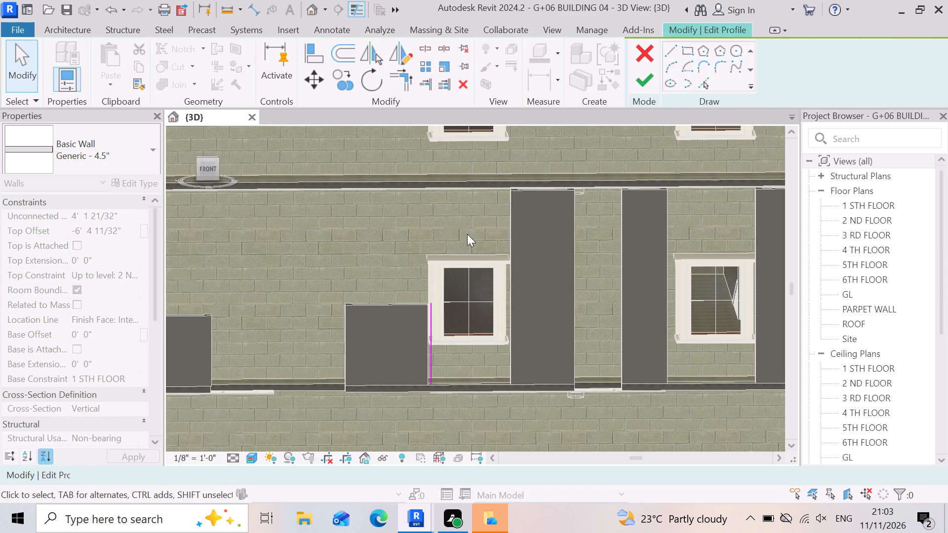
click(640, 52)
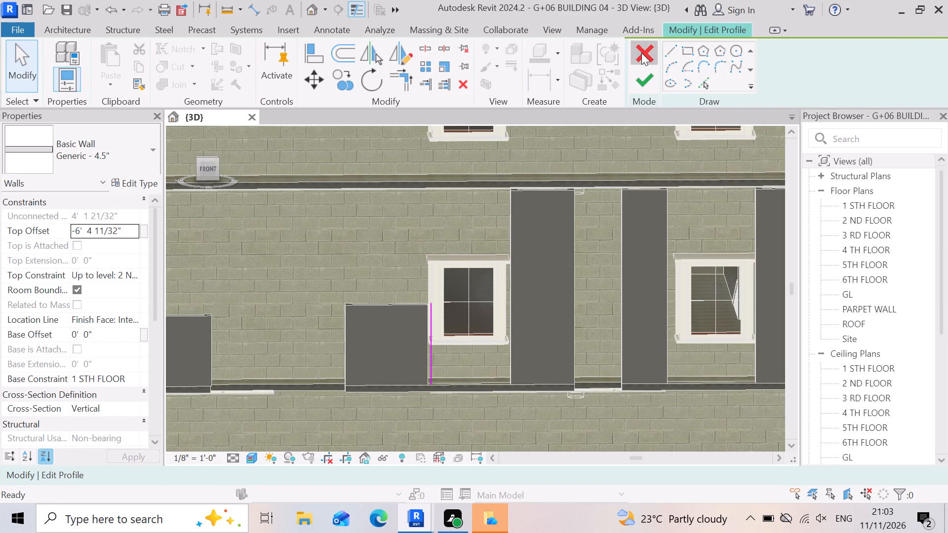
Examine how the lowered first-floor piers' tops compare along the façade with one another and with the remaining full-height piers.
scroll(508, 261, down, 5)
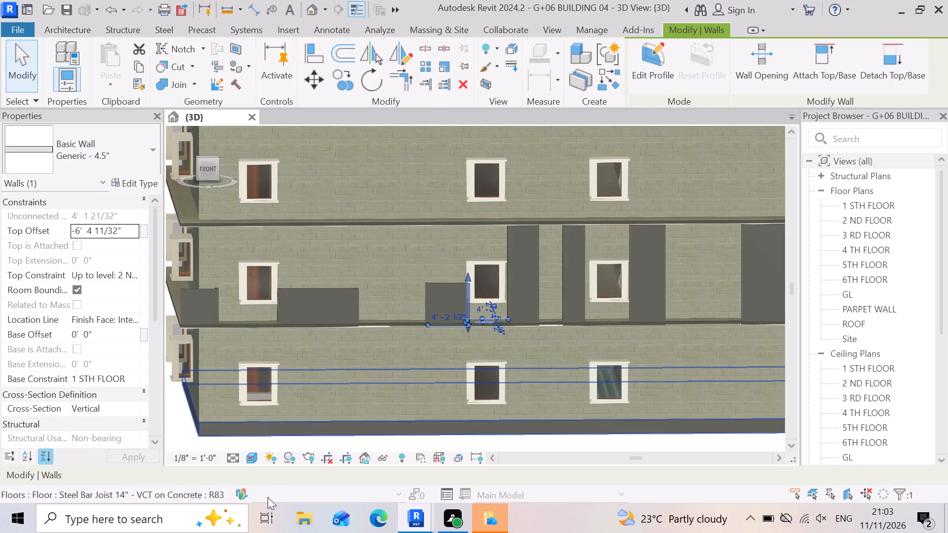
scroll(441, 217, down, 4)
click(441, 394)
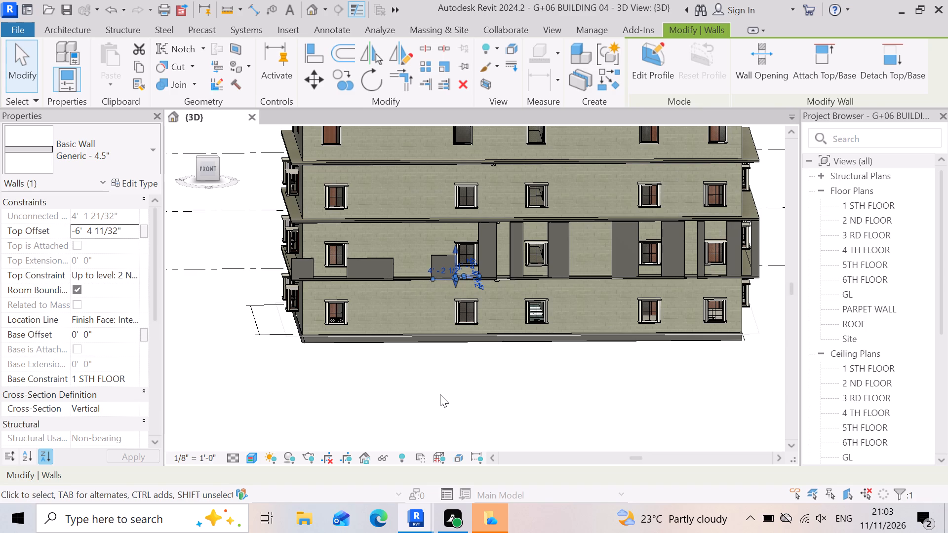
scroll(454, 284, up, 4)
scroll(457, 277, down, 1)
scroll(453, 265, up, 7)
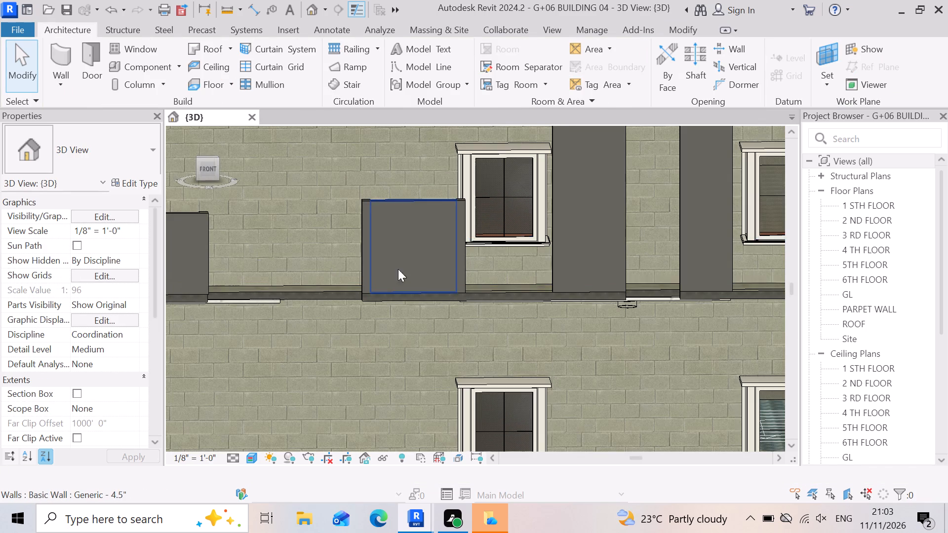
scroll(438, 283, down, 5)
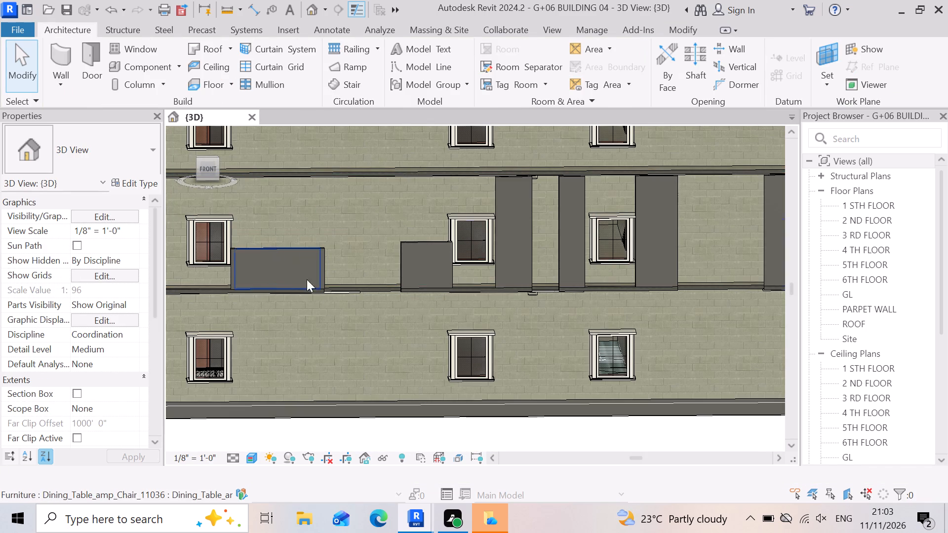
scroll(398, 292, down, 3)
scroll(355, 279, up, 3)
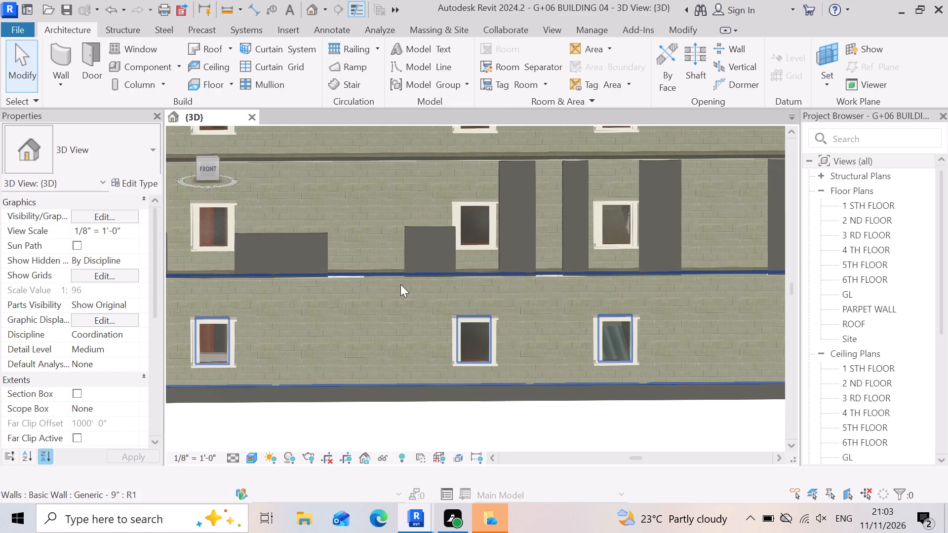
scroll(400, 284, up, 8)
scroll(379, 271, down, 3)
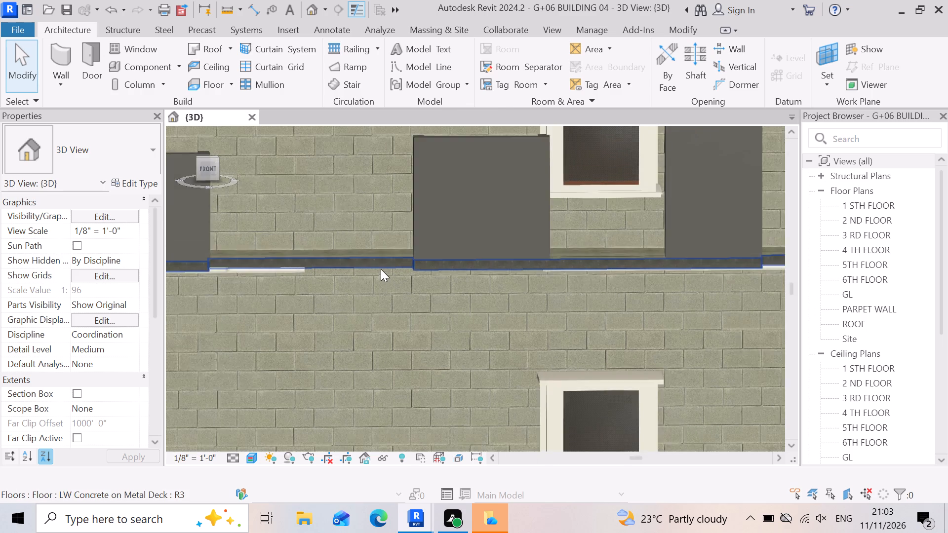
scroll(381, 269, down, 4)
scroll(352, 323, down, 4)
scroll(268, 318, up, 4)
scroll(210, 255, up, 4)
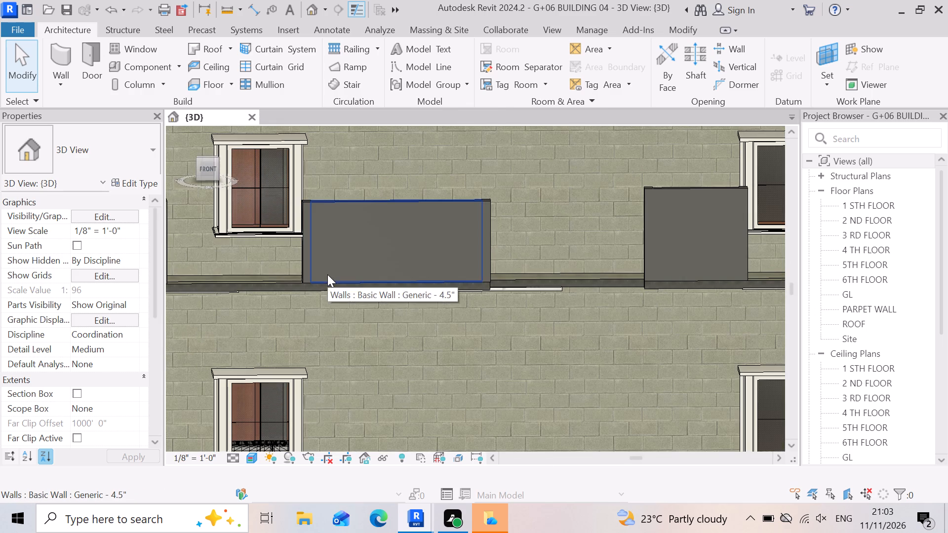
scroll(357, 246, down, 6)
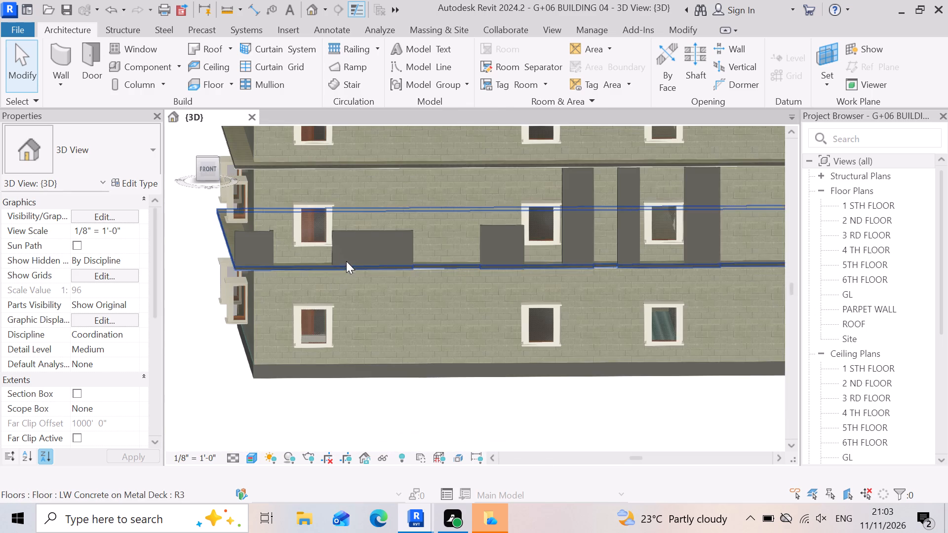
scroll(487, 308, down, 4)
scroll(543, 252, up, 5)
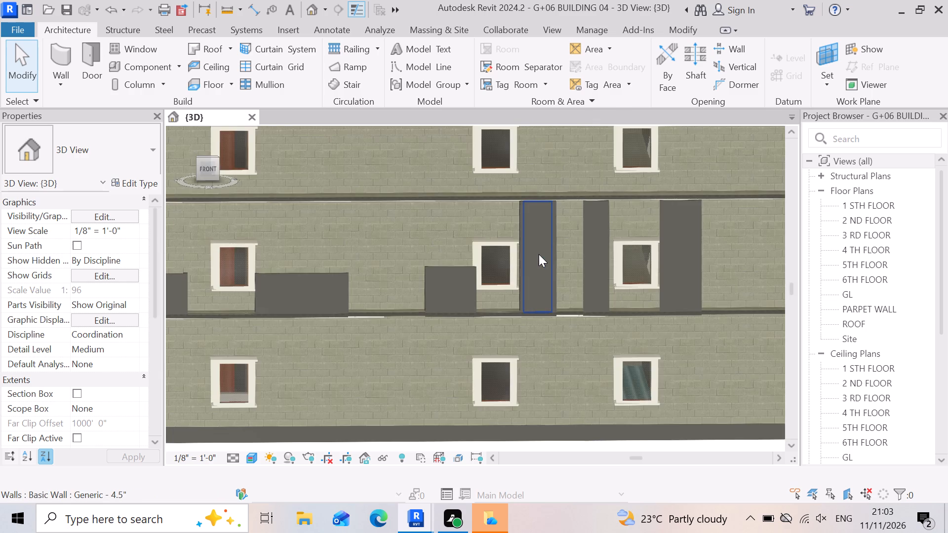
Lower the front wall of the first-floor pier just past the second window to about 4'-1" high, near the previous pier's top.
click(539, 254)
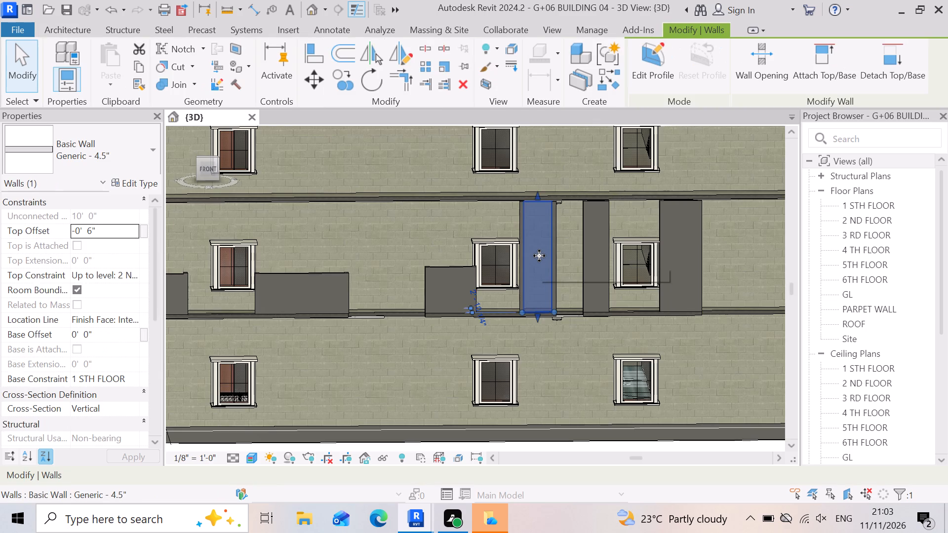
scroll(485, 311, up, 4)
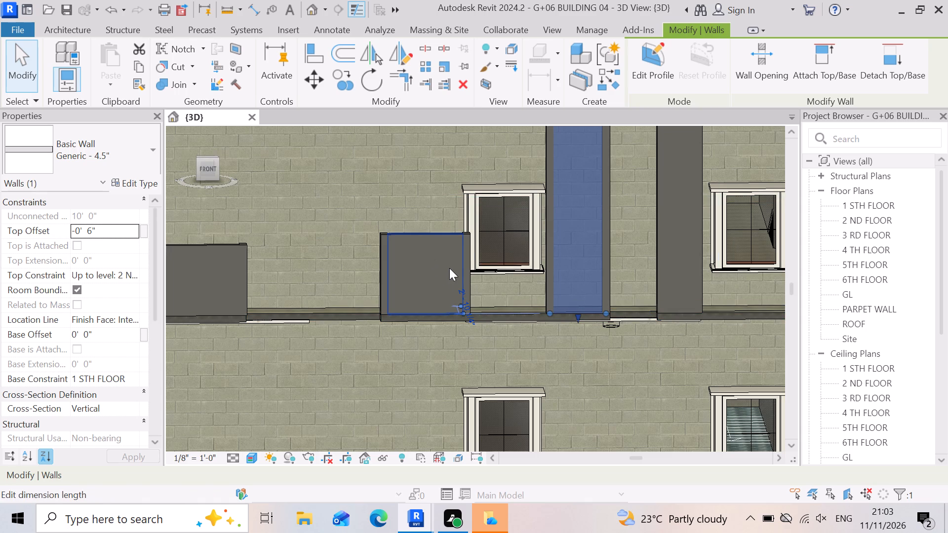
scroll(450, 269, down, 4)
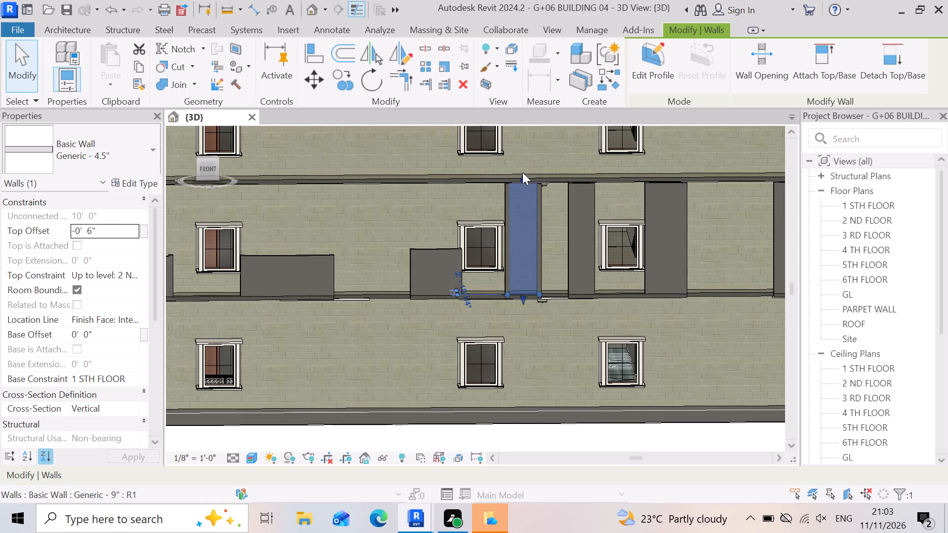
drag(521, 175, 530, 255)
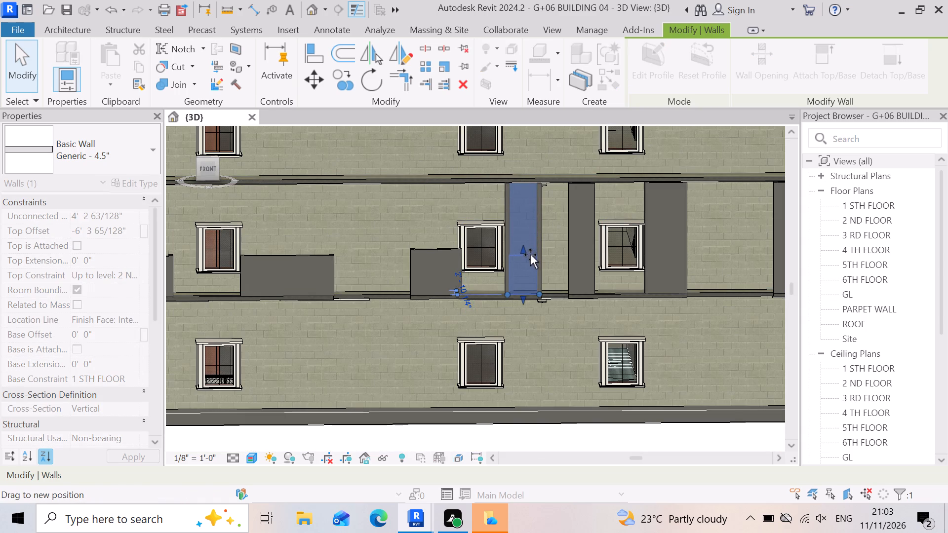
drag(530, 255, 528, 249)
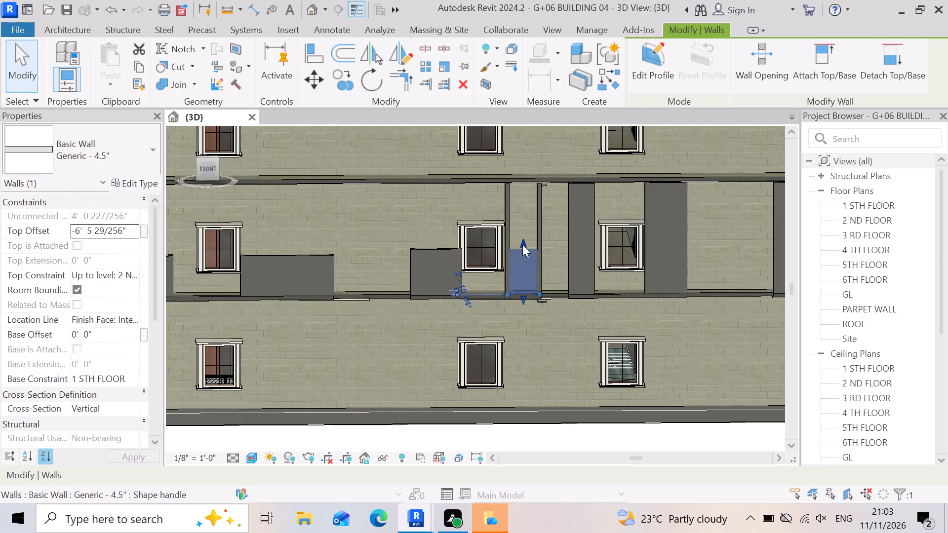
Lower both side walls of the pier just past the second first-floor window to meet its front wall's top, about 4'-1" high.
click(507, 234)
drag(509, 175, 509, 205)
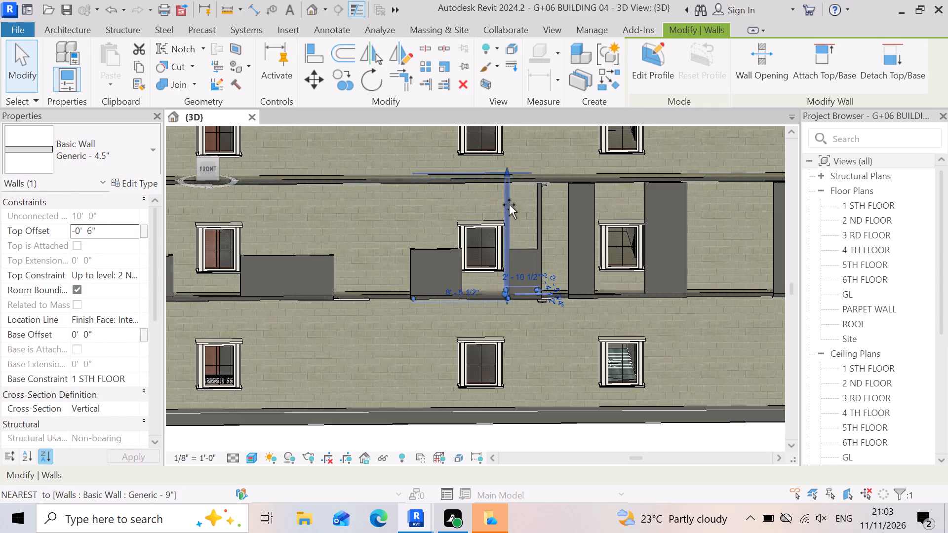
drag(509, 205, 516, 249)
click(516, 249)
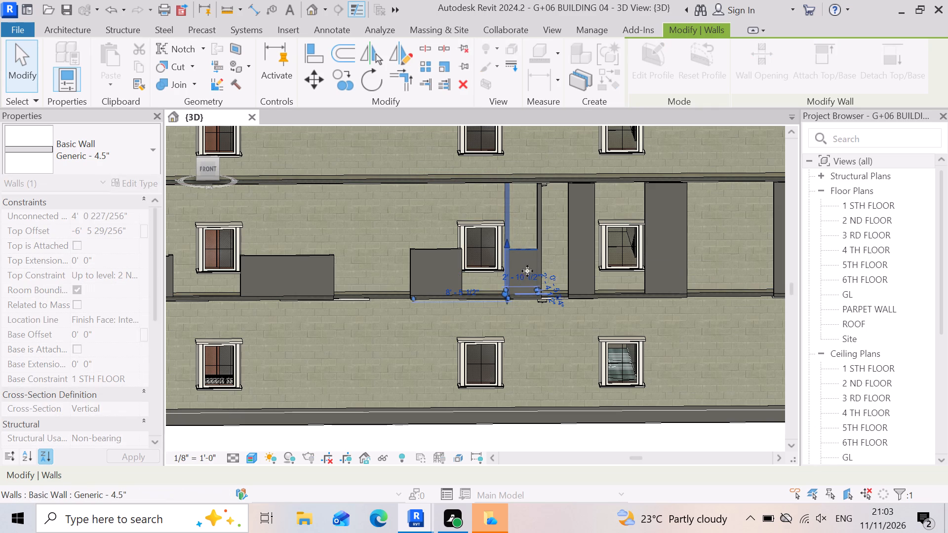
click(537, 236)
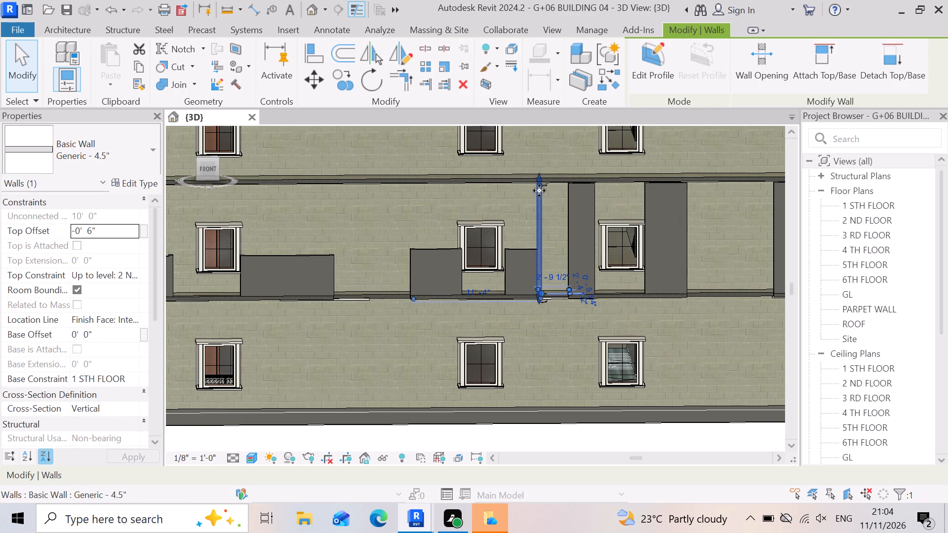
drag(539, 186, 547, 245)
scroll(536, 228, down, 3)
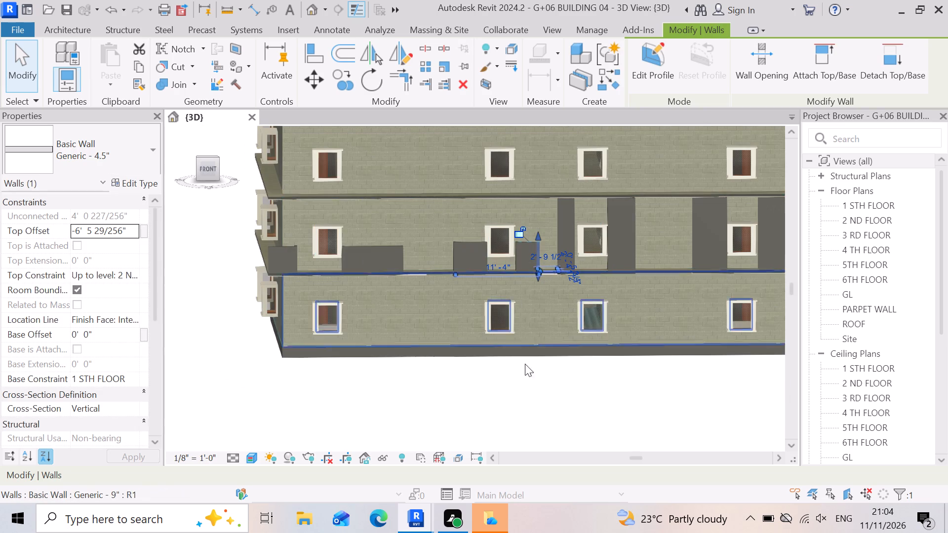
click(516, 385)
scroll(531, 291, up, 9)
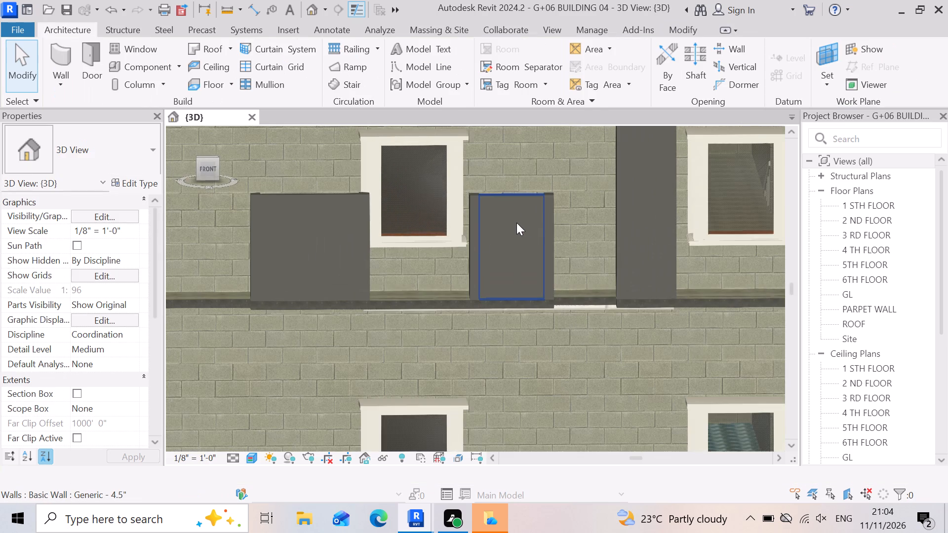
Lower the front wall of the narrow first-floor pier just before the third window to about 4'-4" high.
scroll(323, 214, down, 4)
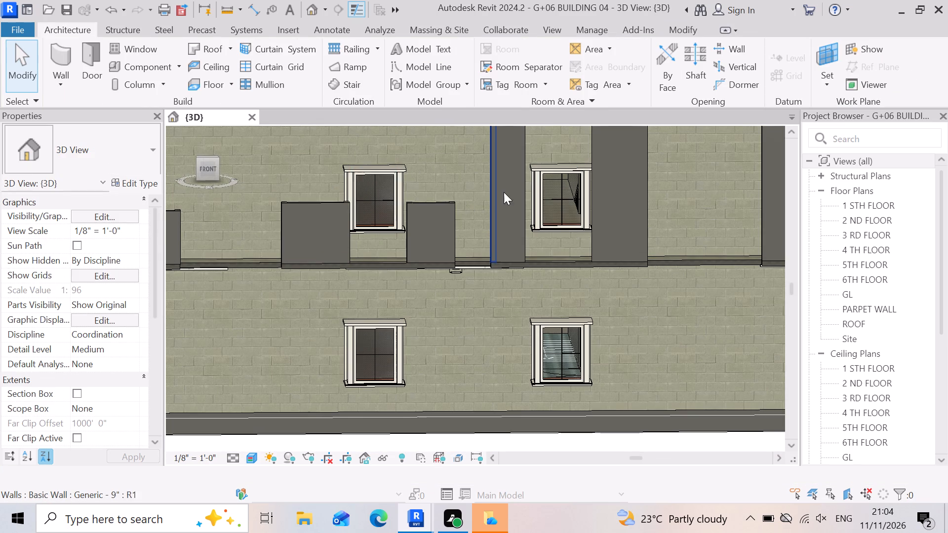
click(509, 192)
scroll(505, 387, down, 3)
scroll(502, 216, up, 3)
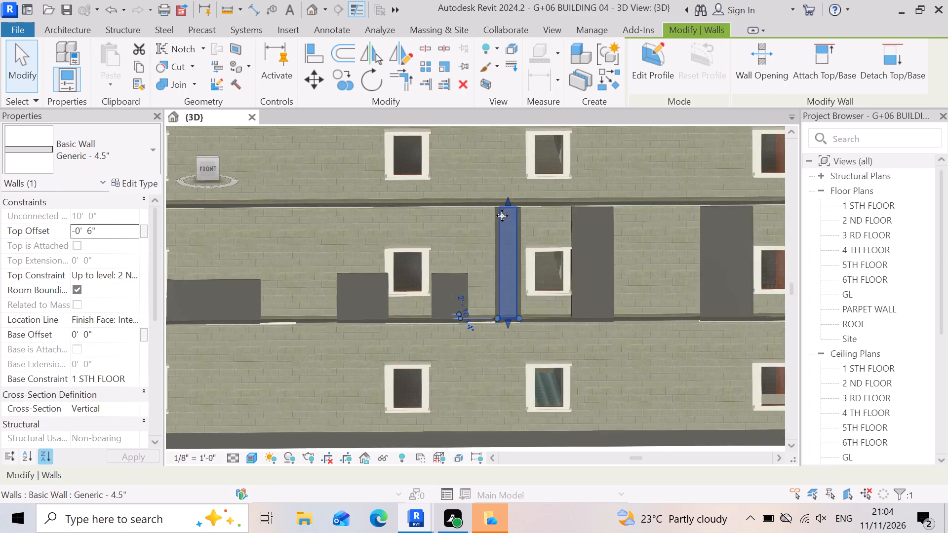
drag(507, 204, 511, 256)
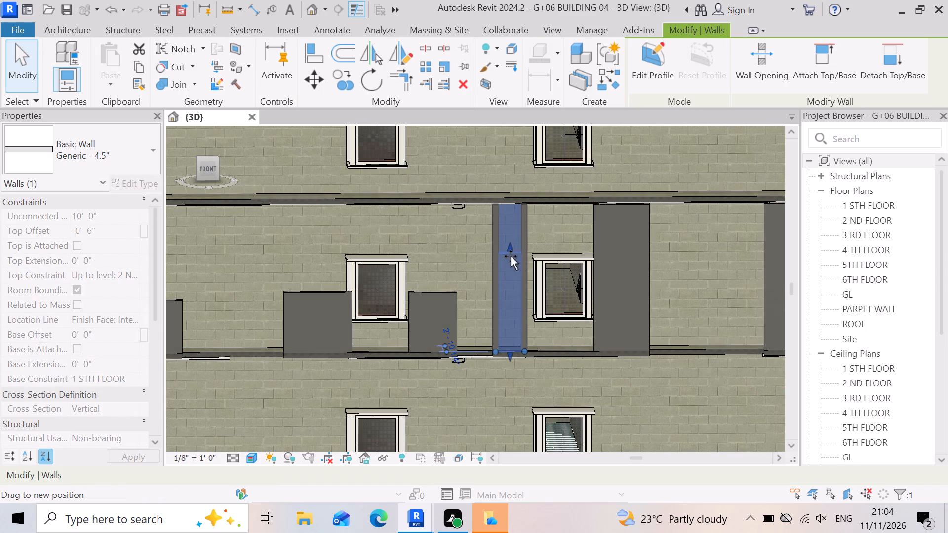
drag(511, 256, 509, 288)
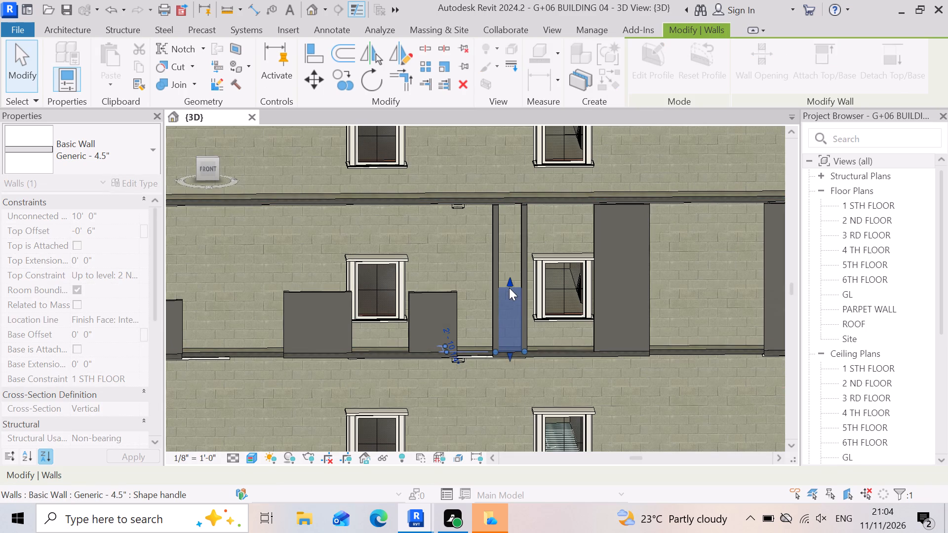
Lower both side walls of the narrow first-floor pier just before the third window to its front wall's top, about 4'-4" high.
click(495, 262)
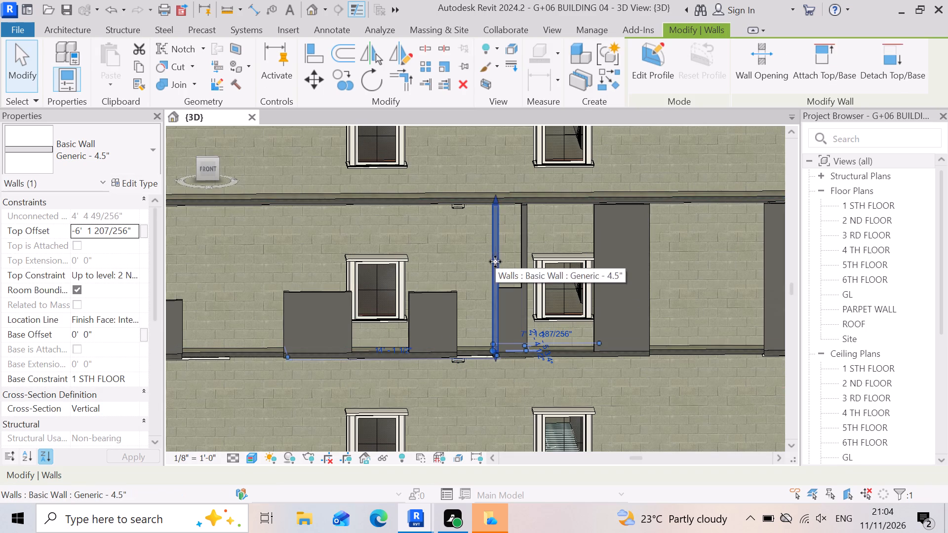
drag(495, 199, 520, 290)
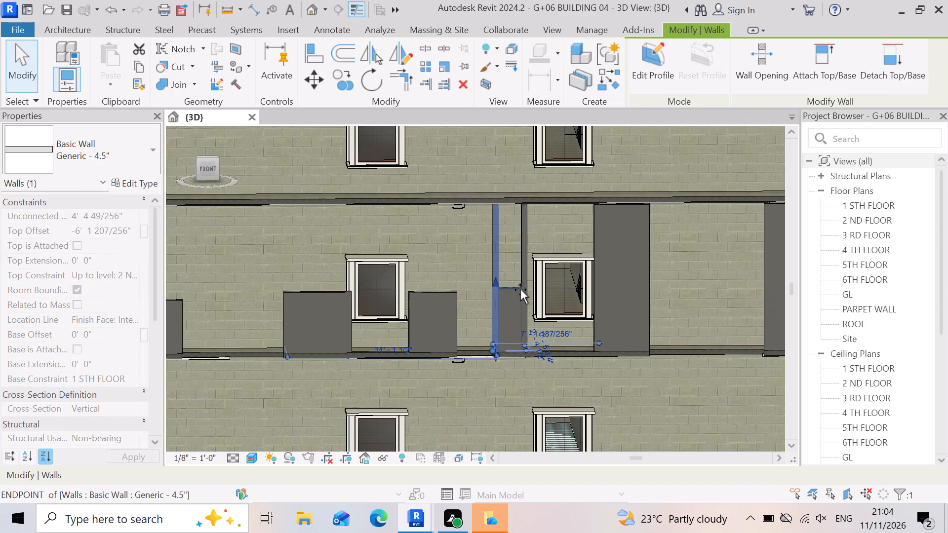
drag(520, 290, 520, 290)
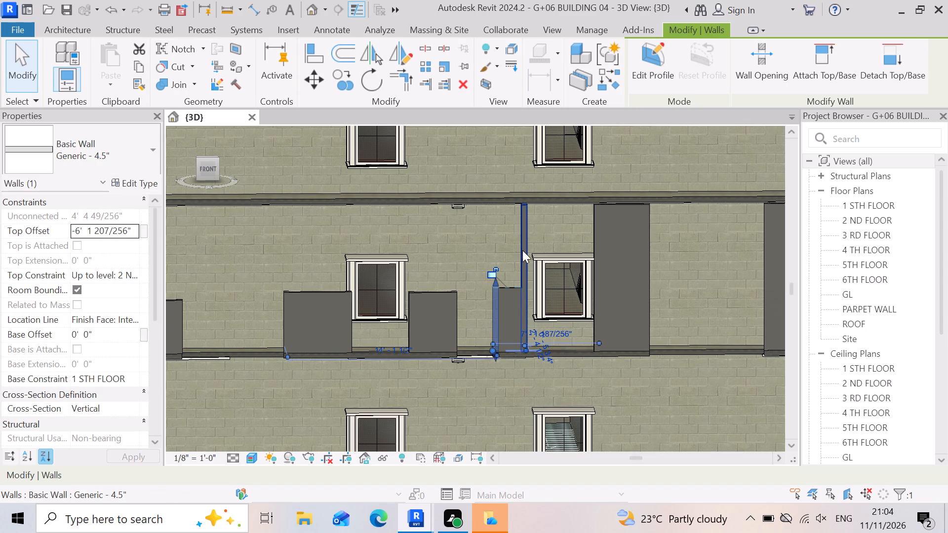
click(523, 250)
drag(524, 197, 527, 215)
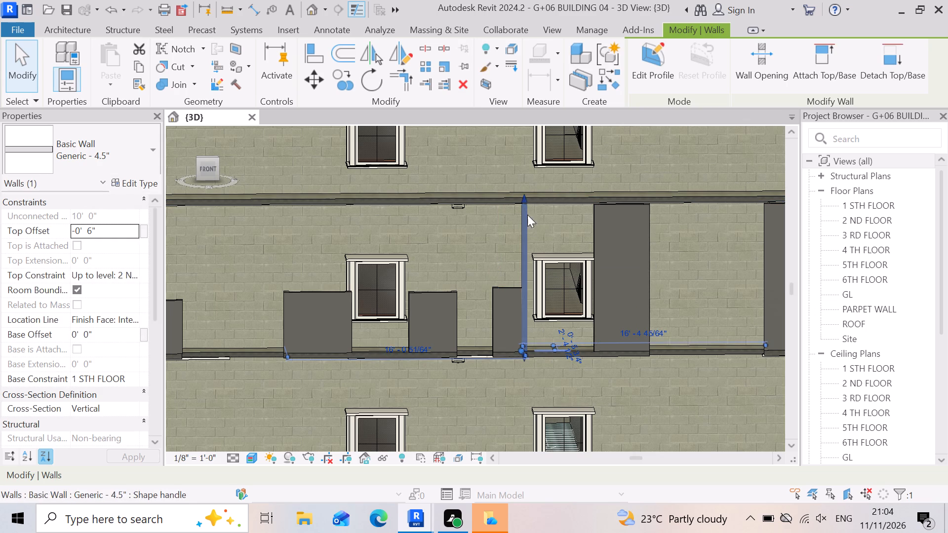
drag(527, 215, 544, 288)
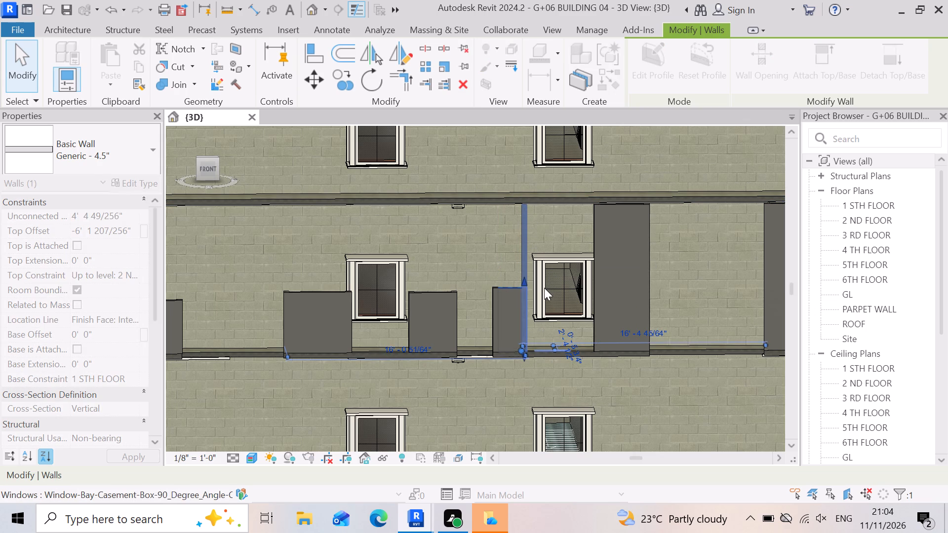
Examine how the tops of the lowered first-floor piers compare with one another along the façade up to the third window.
scroll(538, 276, down, 4)
scroll(526, 300, up, 4)
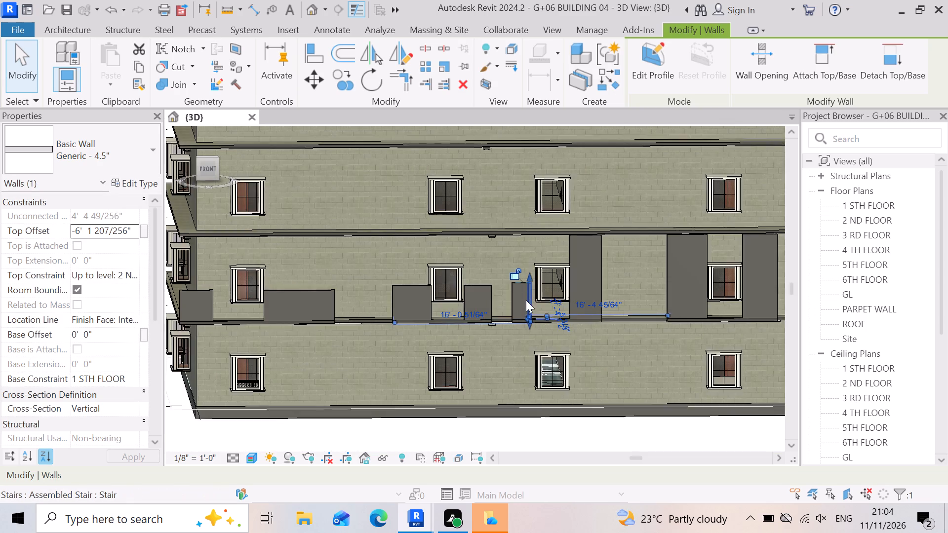
scroll(526, 300, up, 4)
scroll(515, 273, down, 4)
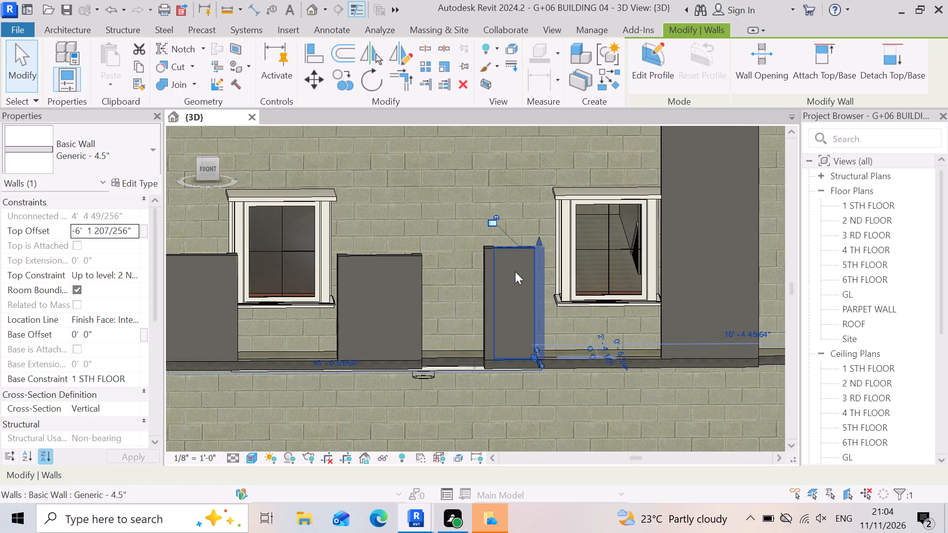
scroll(506, 283, down, 4)
click(520, 411)
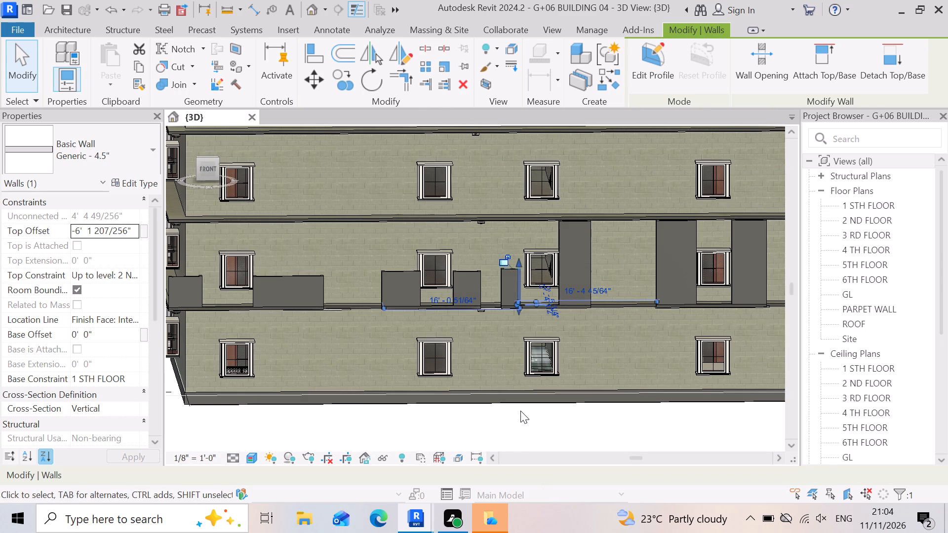
scroll(506, 266, up, 6)
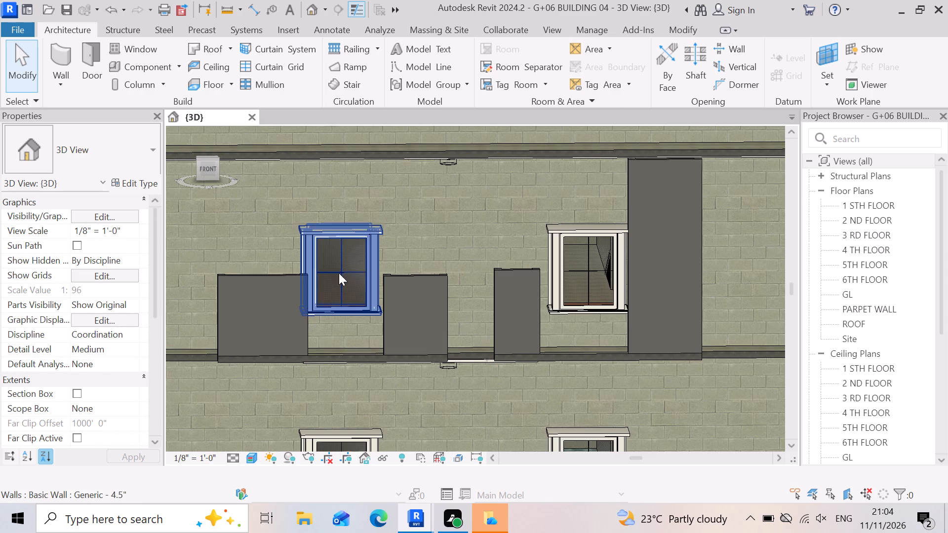
scroll(511, 351, up, 2)
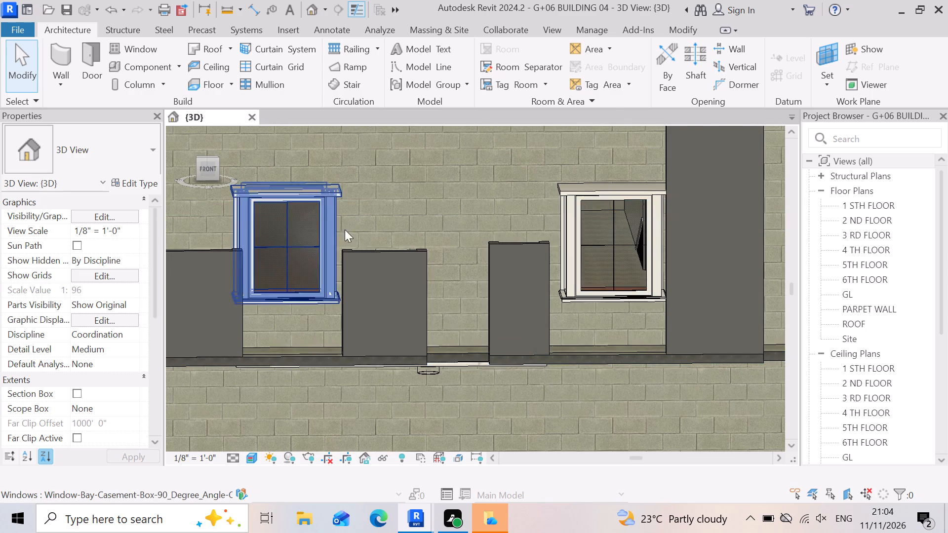
scroll(599, 194, down, 3)
scroll(527, 234, down, 3)
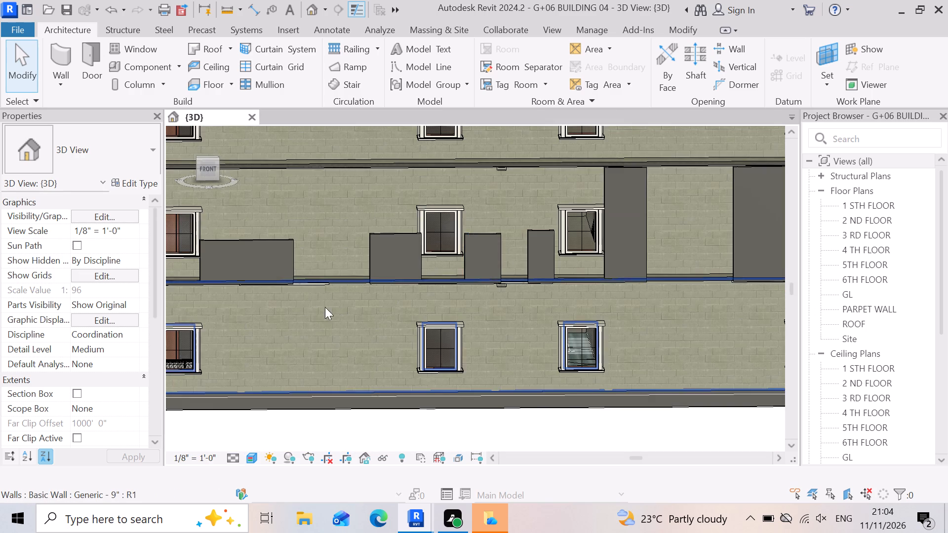
scroll(359, 307, down, 2)
scroll(361, 297, up, 1)
scroll(326, 266, up, 8)
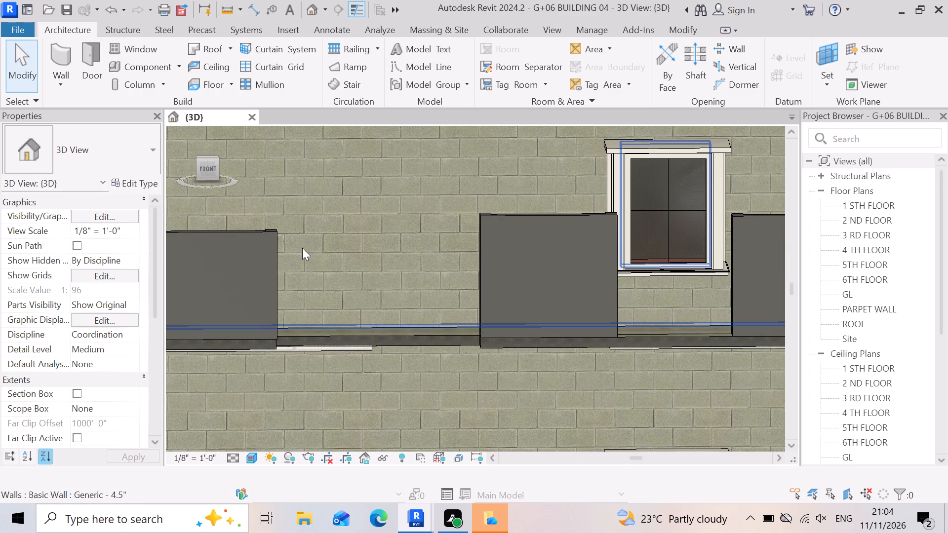
Lower the front wall of the first-floor pier just before the second window to about 3'-6" high.
click(561, 256)
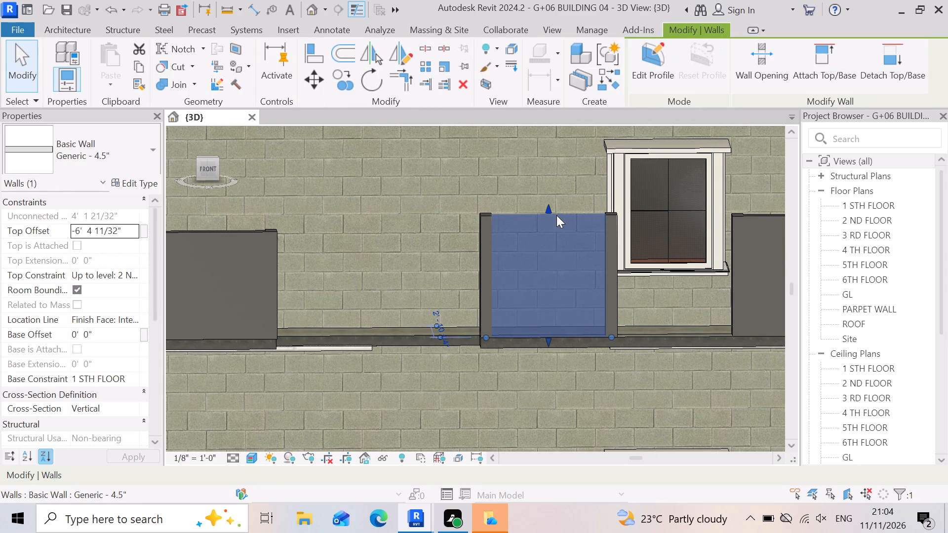
drag(553, 204, 548, 222)
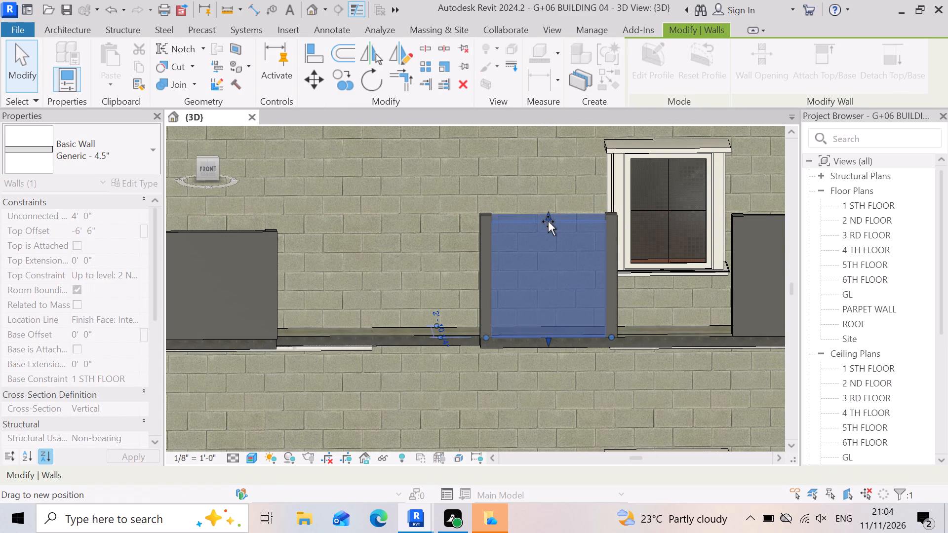
drag(548, 222, 551, 213)
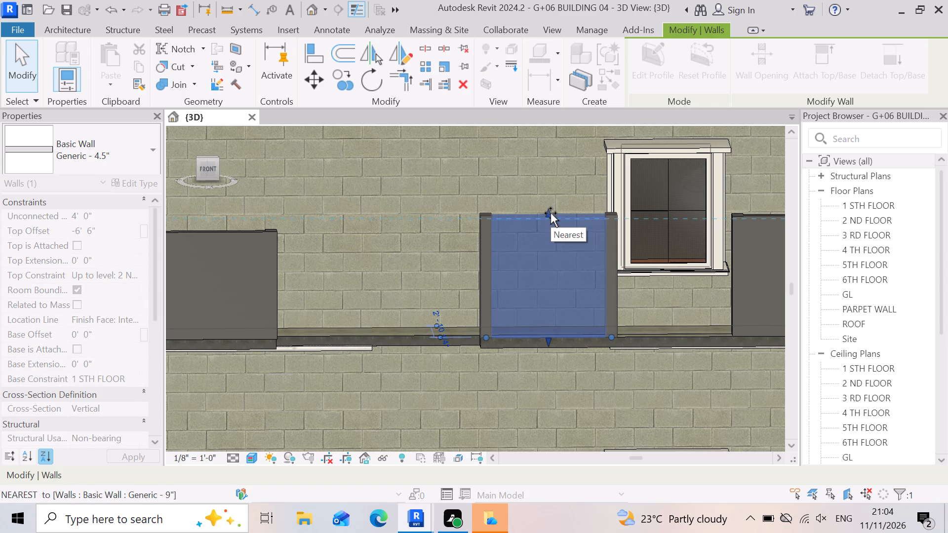
drag(551, 213, 554, 233)
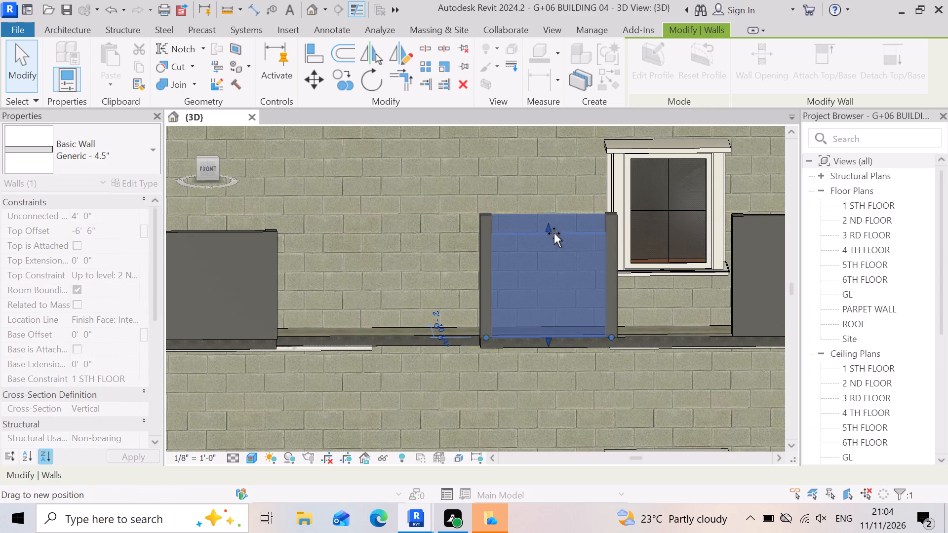
drag(554, 233, 555, 233)
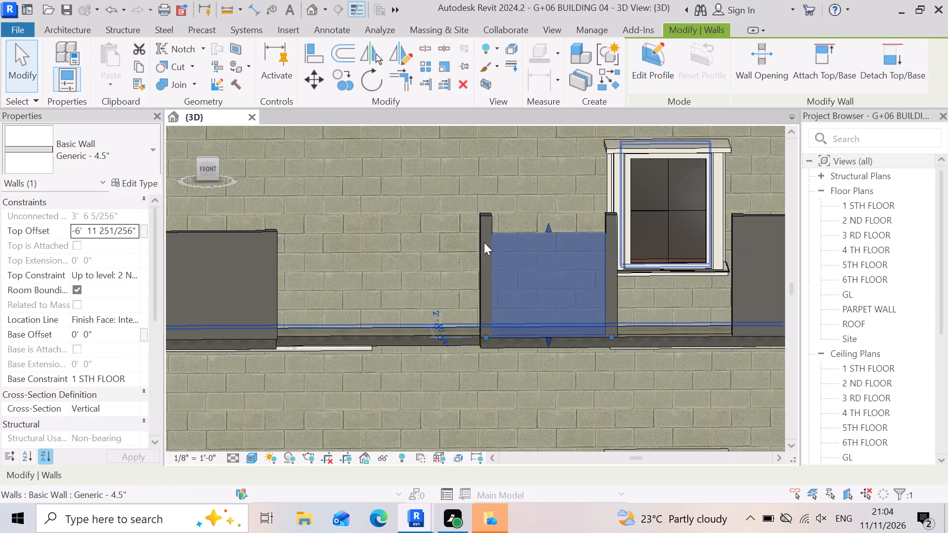
Lower both side walls of the pier just before the second first-floor window to about 3'-4" and 3'-5" high, near its front wall's top.
click(494, 229)
click(487, 217)
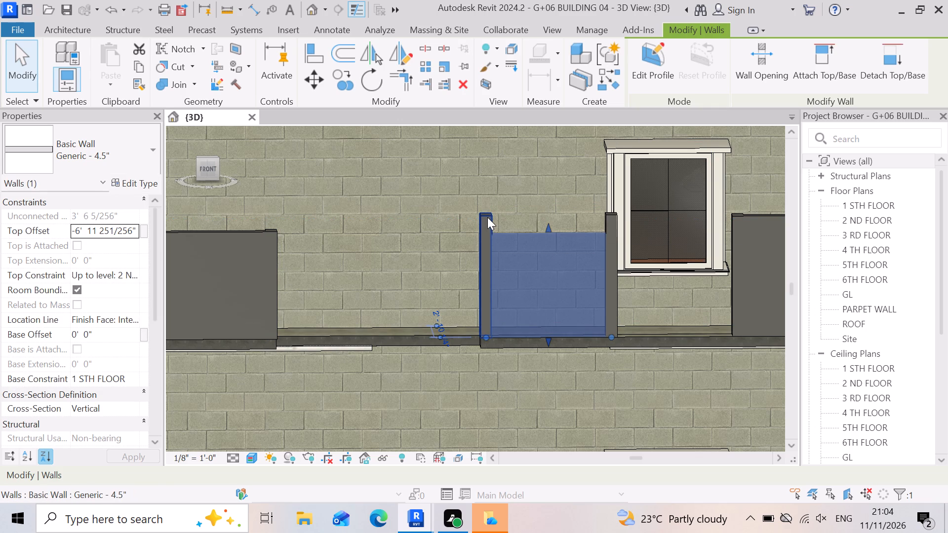
drag(486, 210, 486, 233)
click(485, 233)
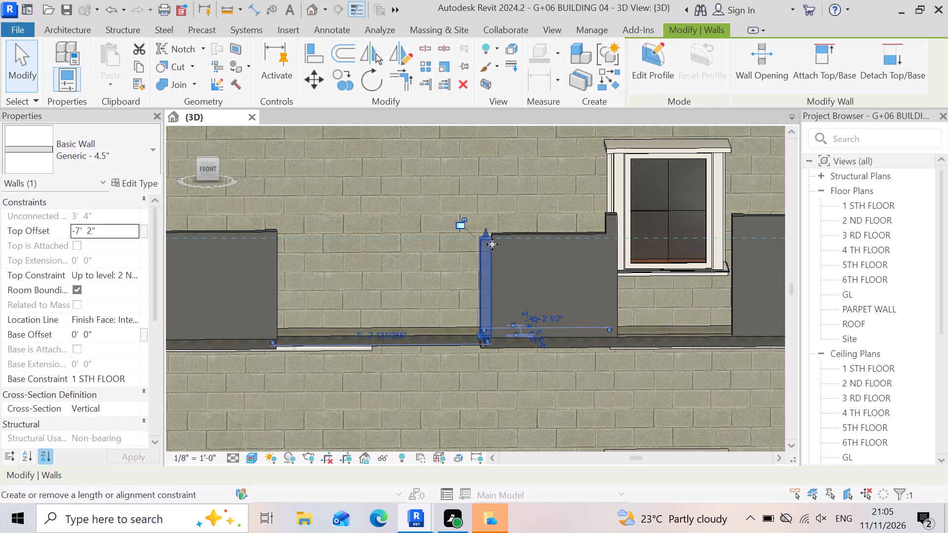
scroll(614, 232, up, 4)
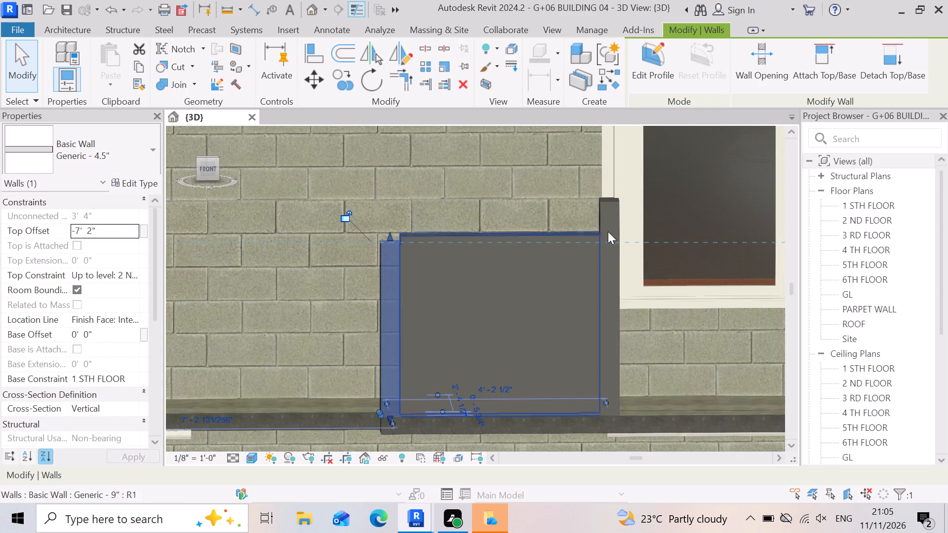
click(613, 229)
drag(614, 195, 619, 225)
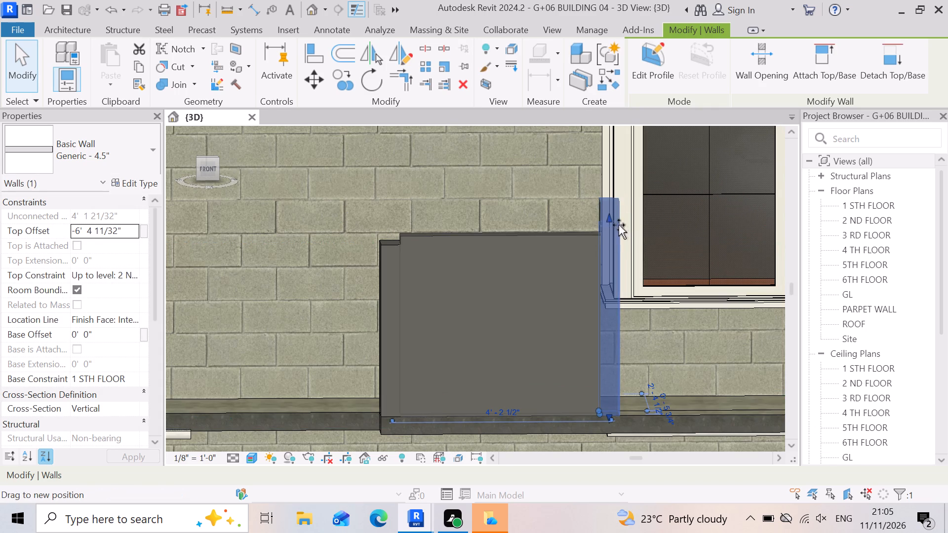
drag(619, 225, 619, 238)
click(619, 235)
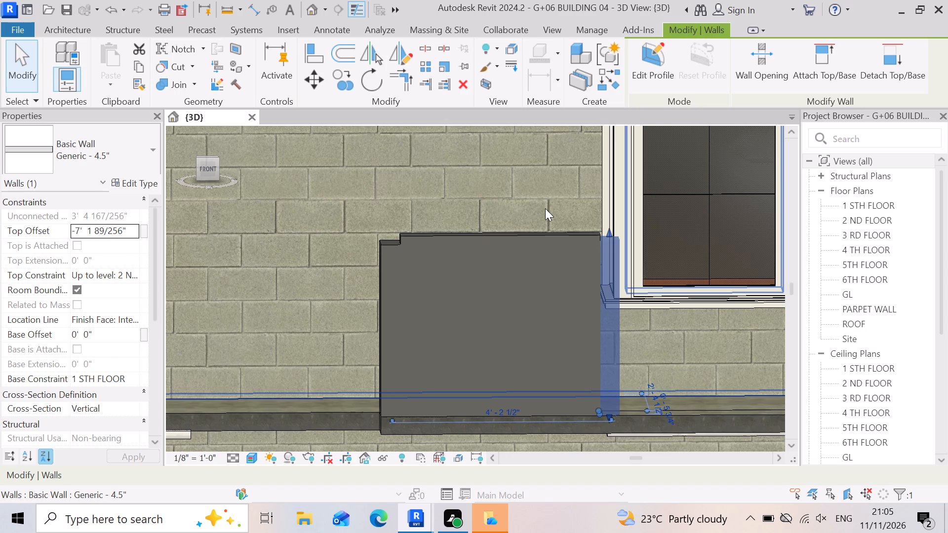
click(545, 208)
scroll(604, 249, down, 10)
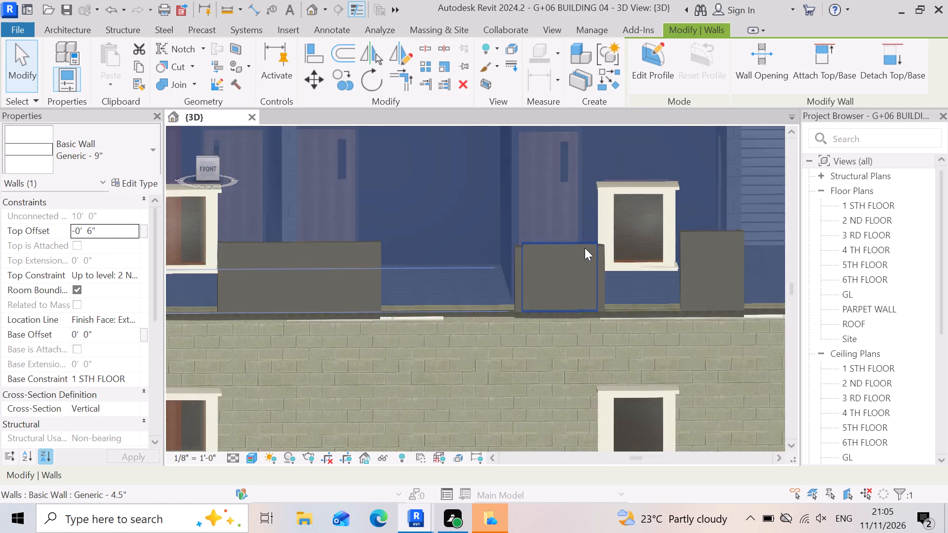
scroll(445, 226, down, 4)
click(690, 379)
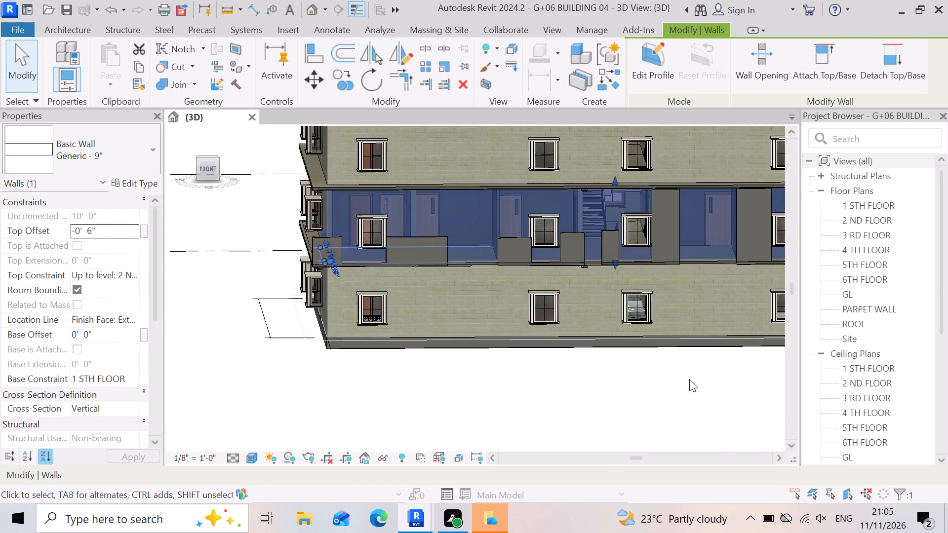
Raise that pier's side wall next to the second window to about 3'-6" high, meeting the front wall's top.
scroll(608, 299, up, 9)
scroll(572, 282, down, 2)
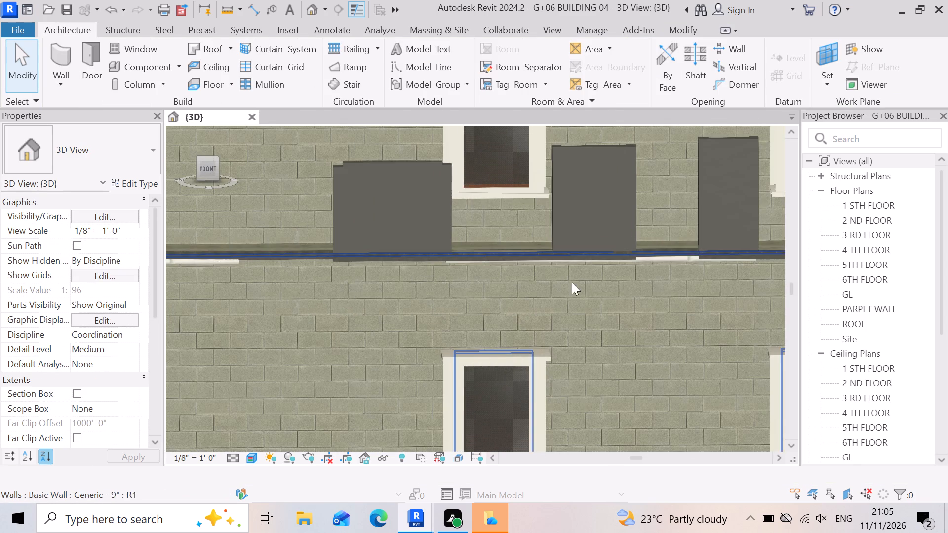
scroll(572, 282, down, 1)
scroll(505, 217, up, 2)
scroll(461, 194, up, 7)
click(504, 222)
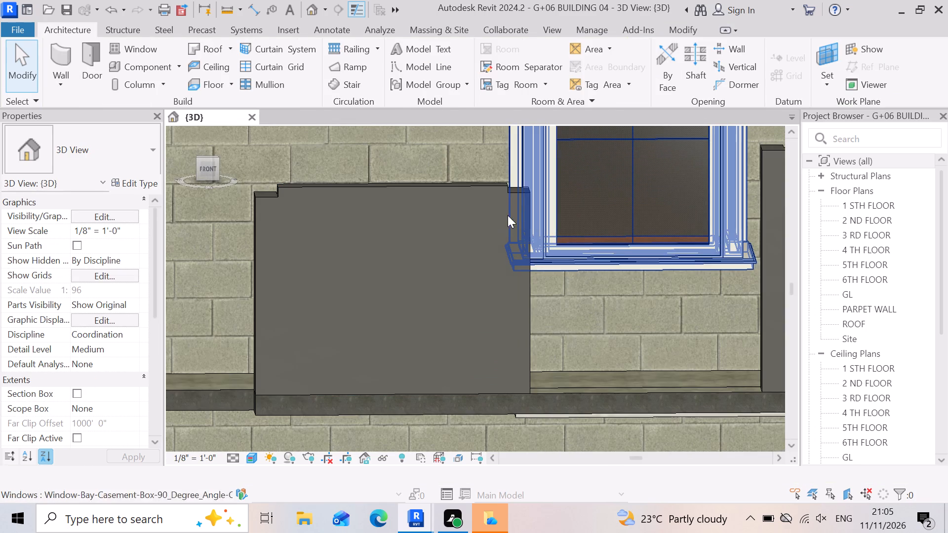
scroll(517, 196, up, 7)
click(515, 184)
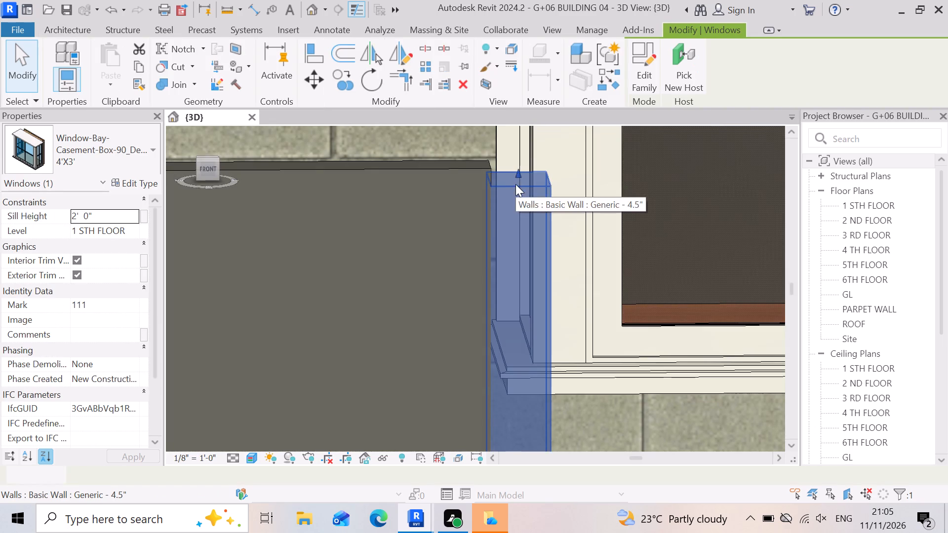
drag(519, 177, 518, 165)
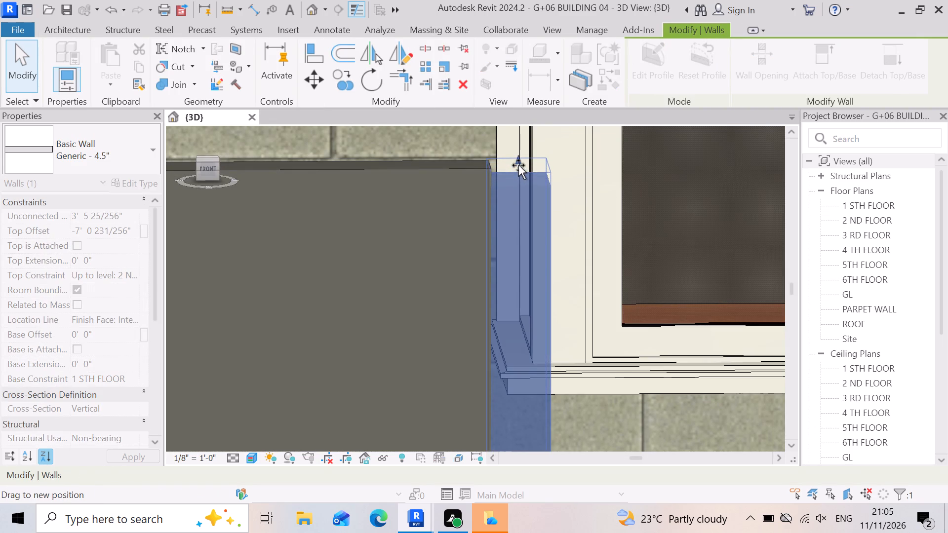
drag(518, 165, 519, 165)
Raise the same pier's other side wall, away from the second window, to about 3'-6" high, level with the front wall's top.
scroll(518, 185, down, 10)
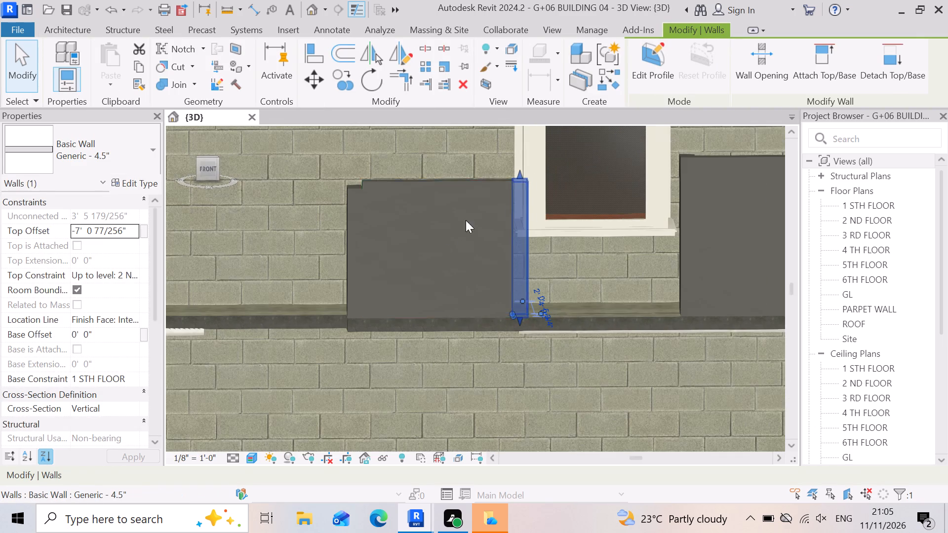
scroll(340, 177, up, 3)
click(367, 207)
scroll(367, 207, up, 3)
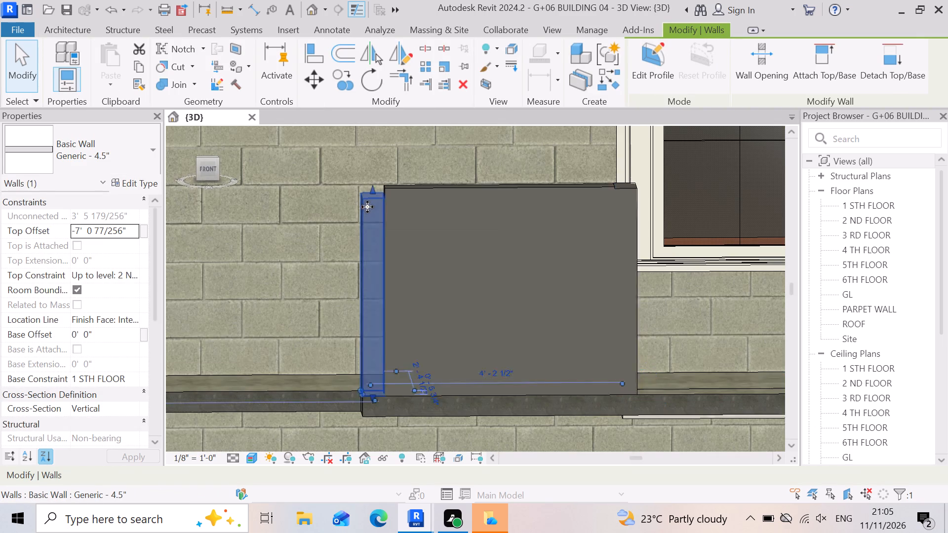
scroll(367, 207, up, 1)
drag(375, 189, 379, 178)
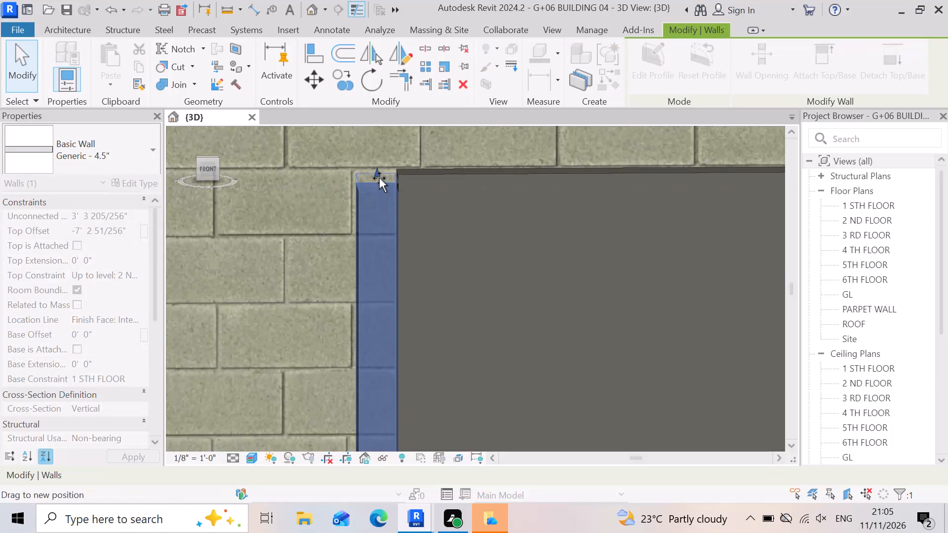
drag(379, 178, 372, 171)
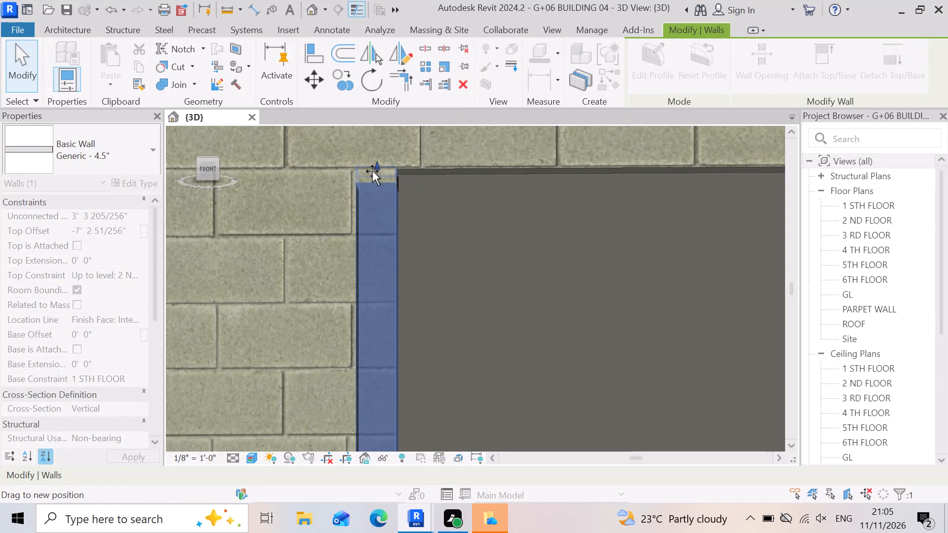
drag(372, 171, 373, 171)
scroll(438, 162, down, 8)
scroll(432, 248, down, 1)
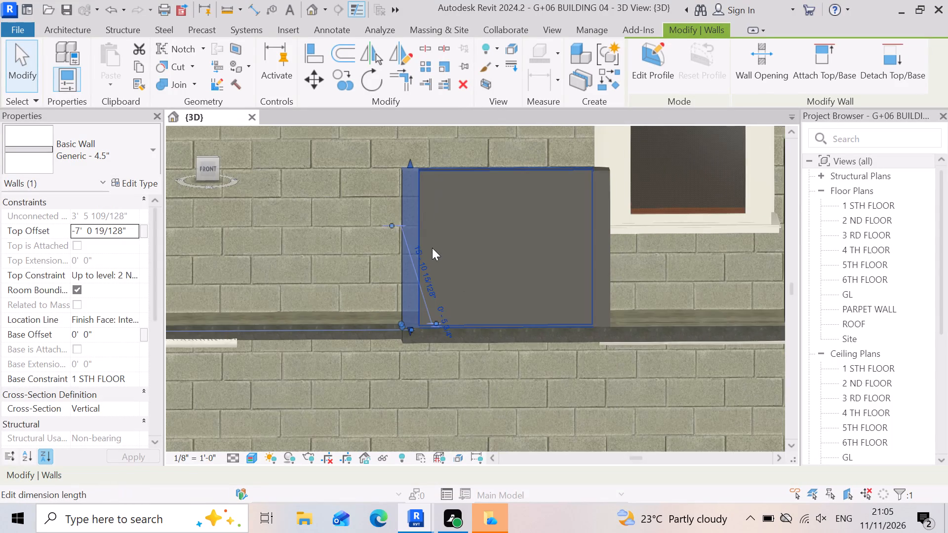
scroll(432, 248, down, 2)
scroll(451, 284, down, 8)
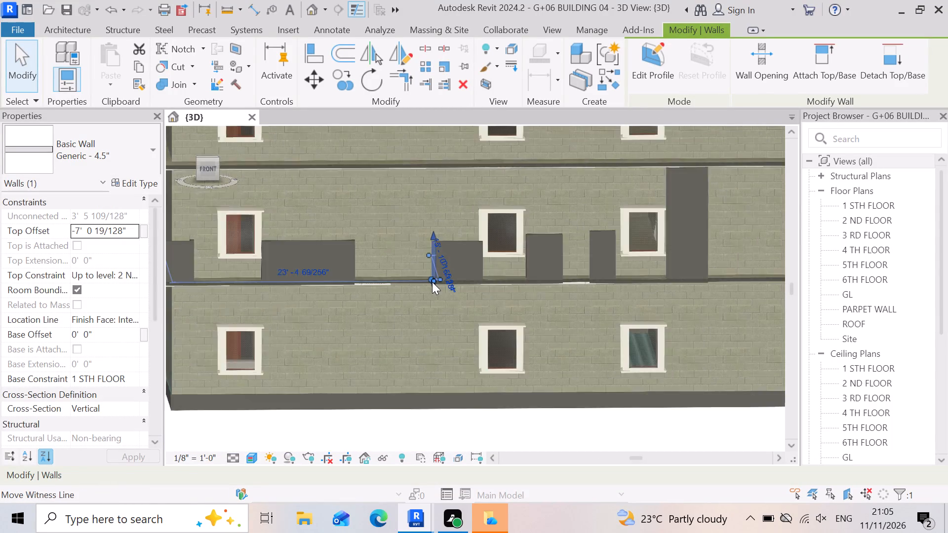
click(544, 415)
scroll(423, 259, up, 5)
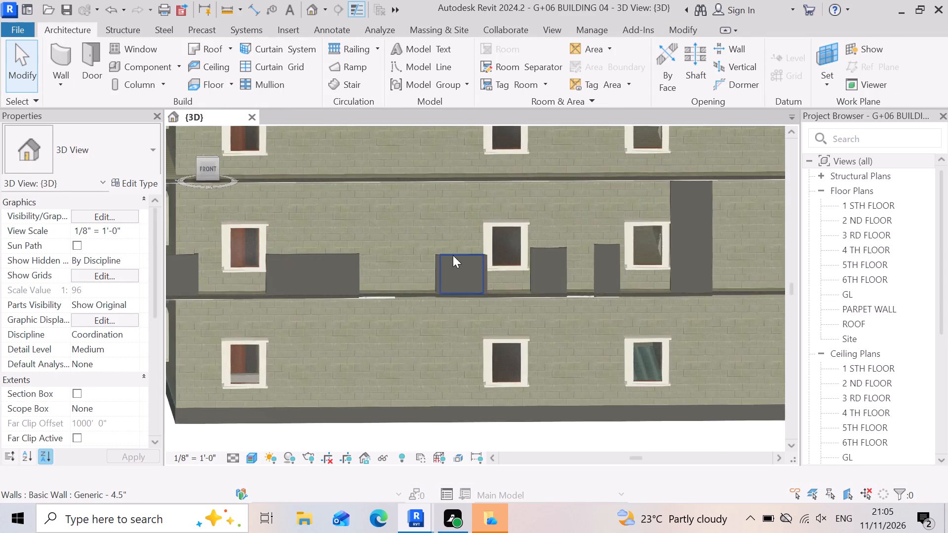
Lower the front wall of the first-floor pier just past the second window to about 3'-4" high.
scroll(453, 255, up, 1)
scroll(453, 281, down, 3)
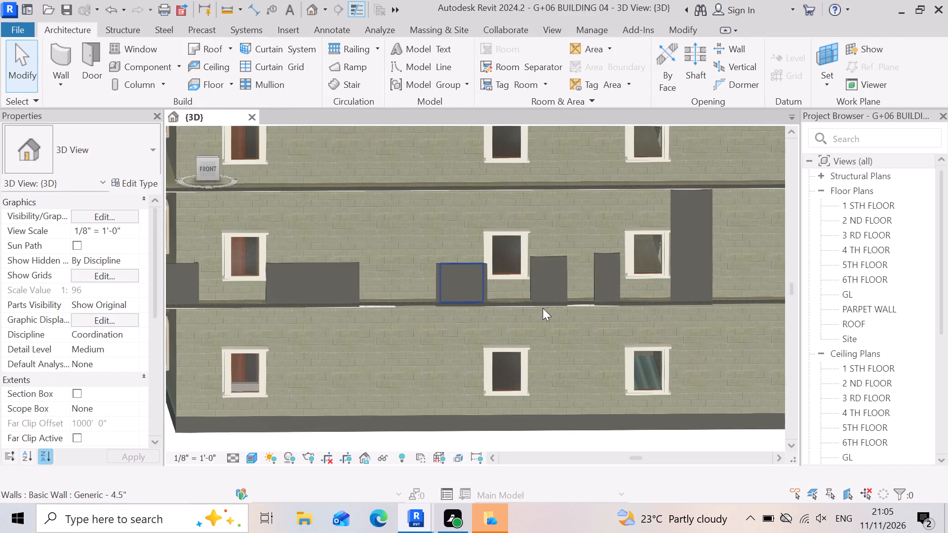
scroll(548, 306, up, 3)
click(545, 259)
scroll(547, 260, up, 5)
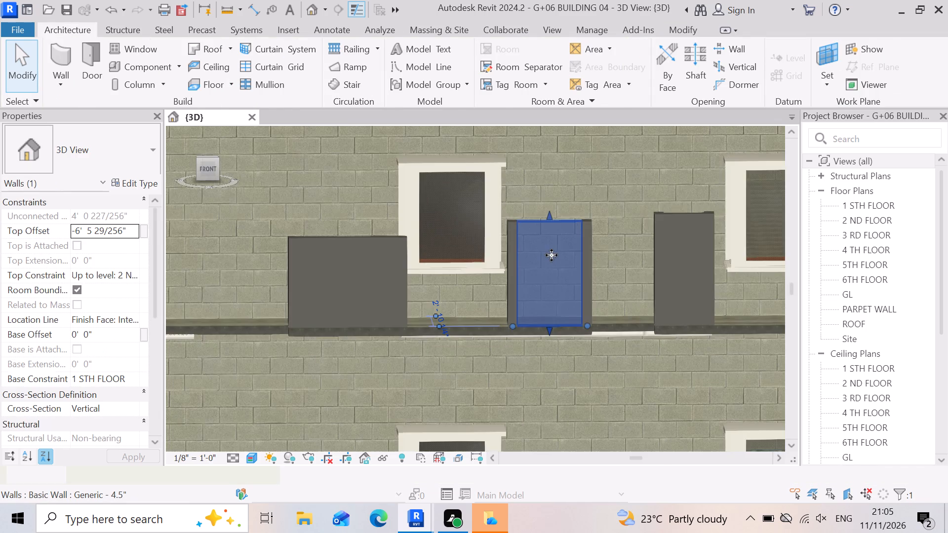
scroll(552, 255, up, 1)
drag(547, 192, 549, 199)
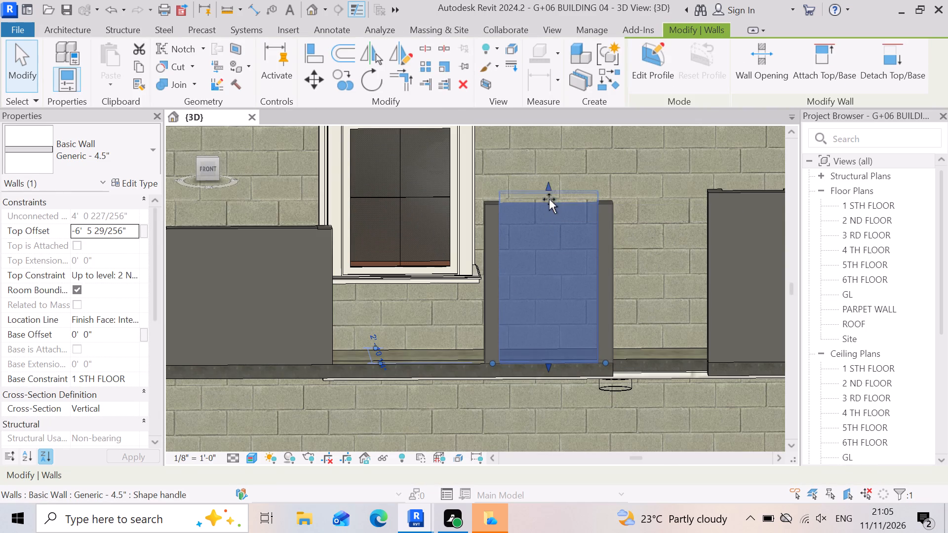
drag(549, 199, 553, 222)
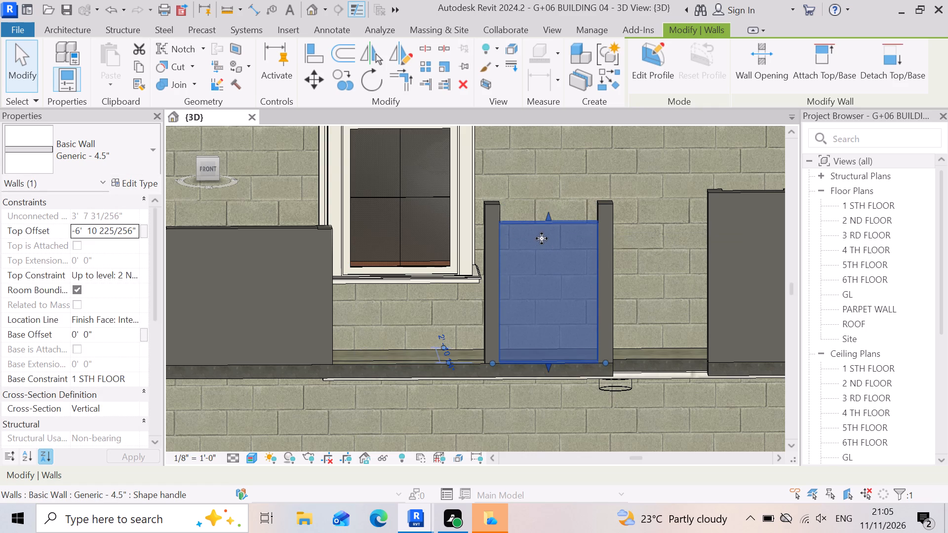
drag(552, 219, 556, 236)
scroll(449, 283, up, 3)
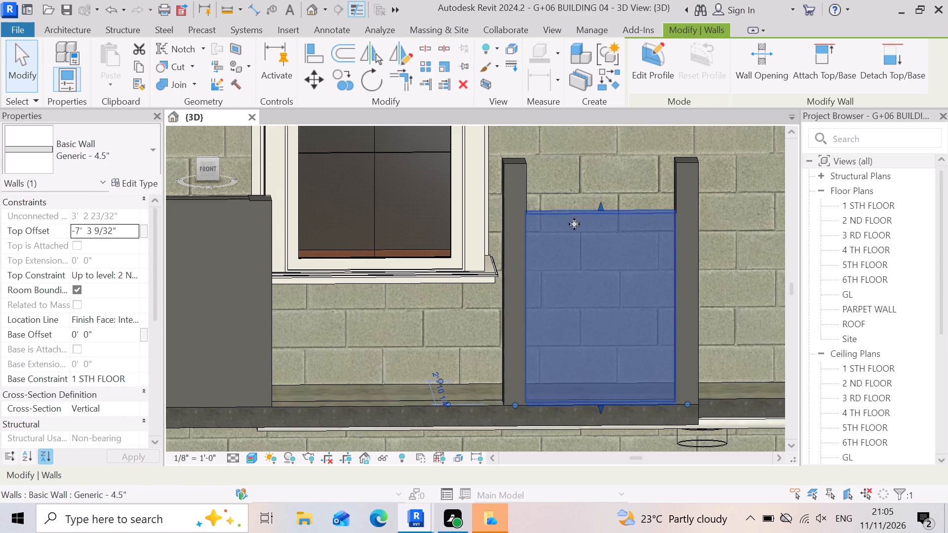
drag(604, 209, 604, 207)
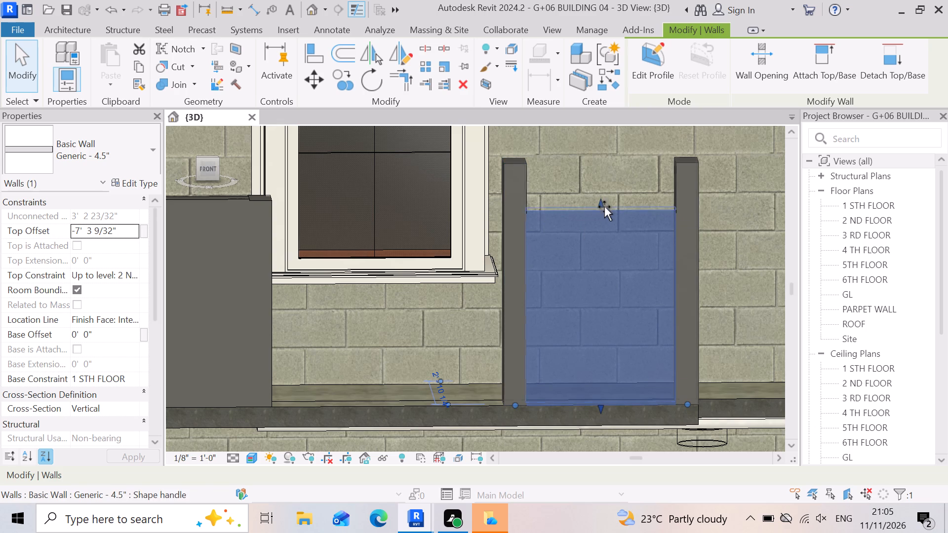
drag(604, 207, 602, 203)
click(602, 203)
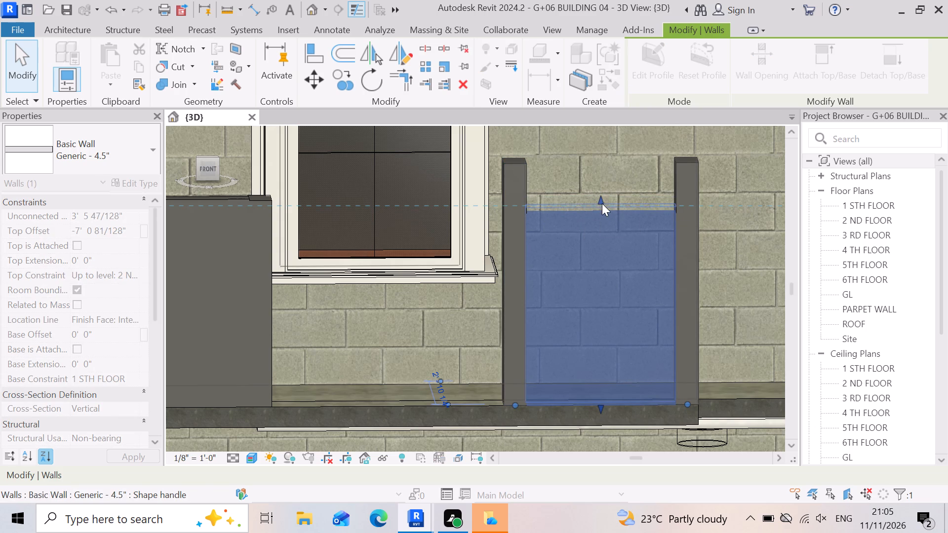
Lower both side walls of the pier just past the second first-floor window to about 3'-4" high, near its front wall's top.
click(508, 203)
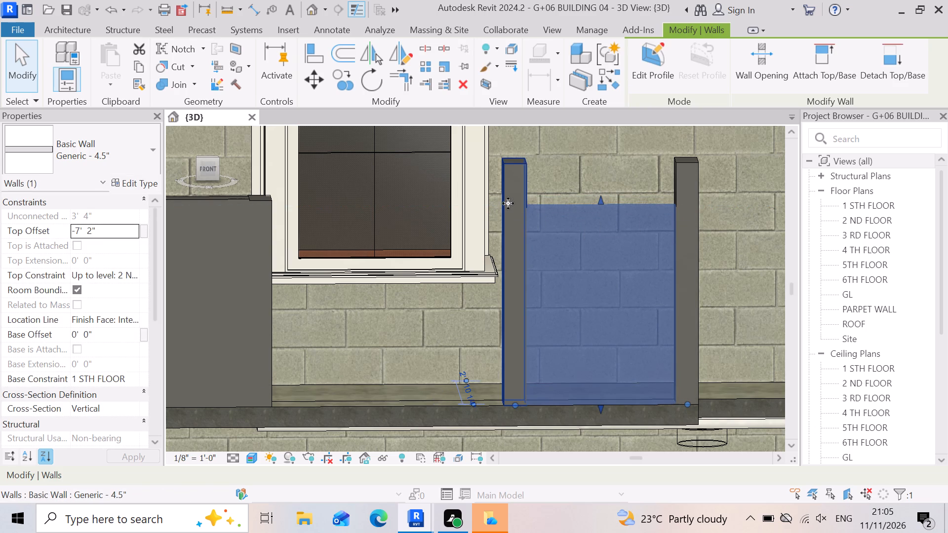
drag(513, 158, 520, 209)
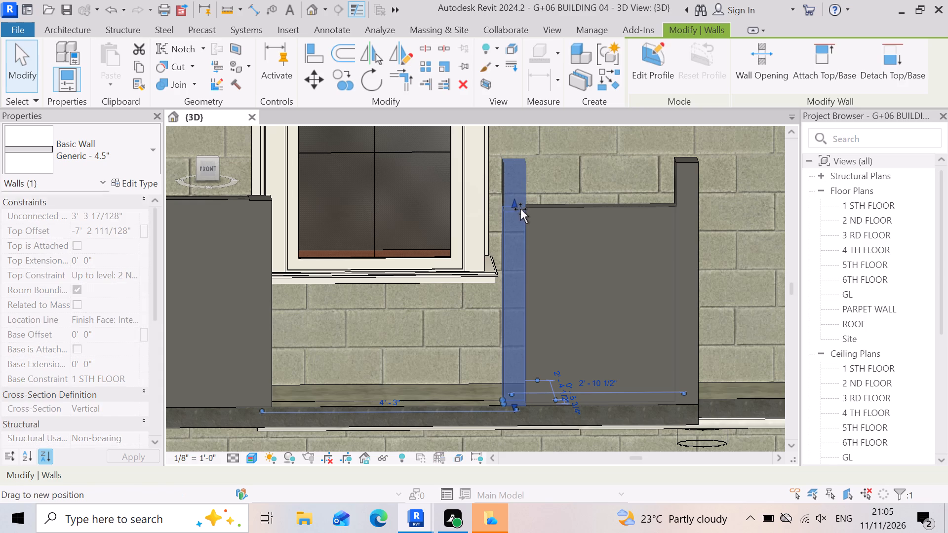
drag(520, 209, 520, 205)
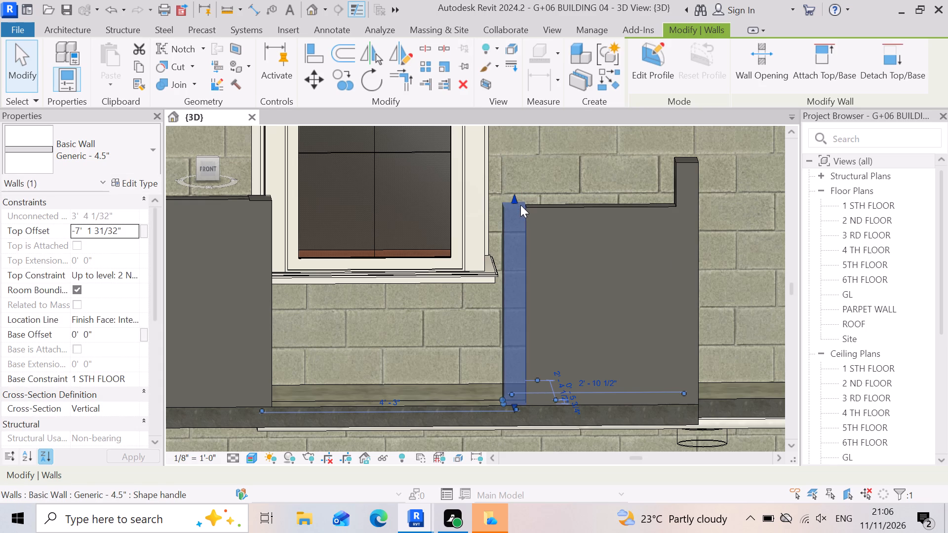
click(683, 171)
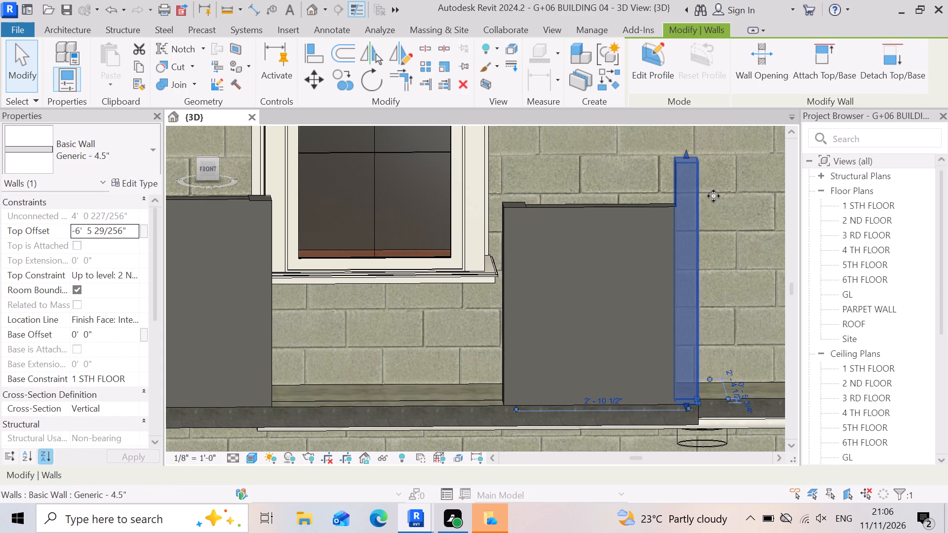
drag(685, 154, 688, 168)
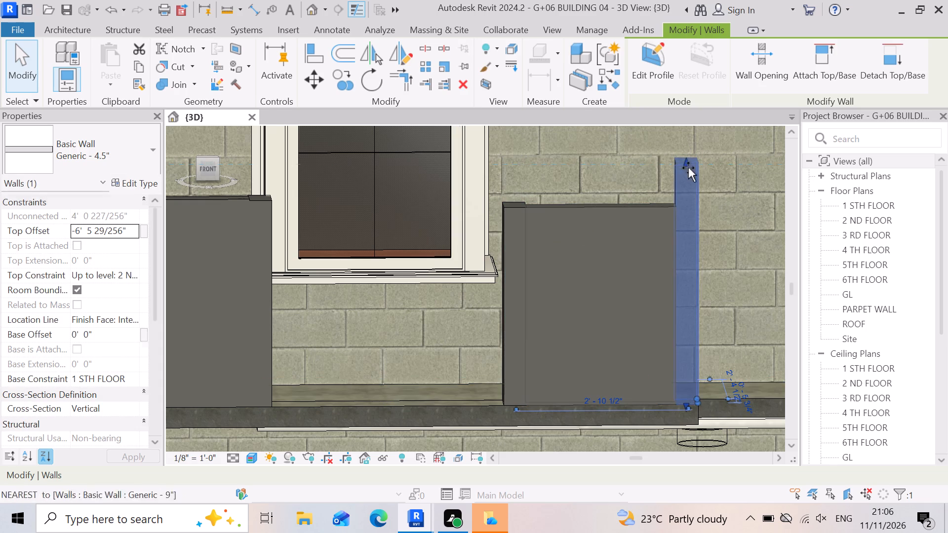
drag(688, 168, 691, 201)
scroll(676, 197, down, 4)
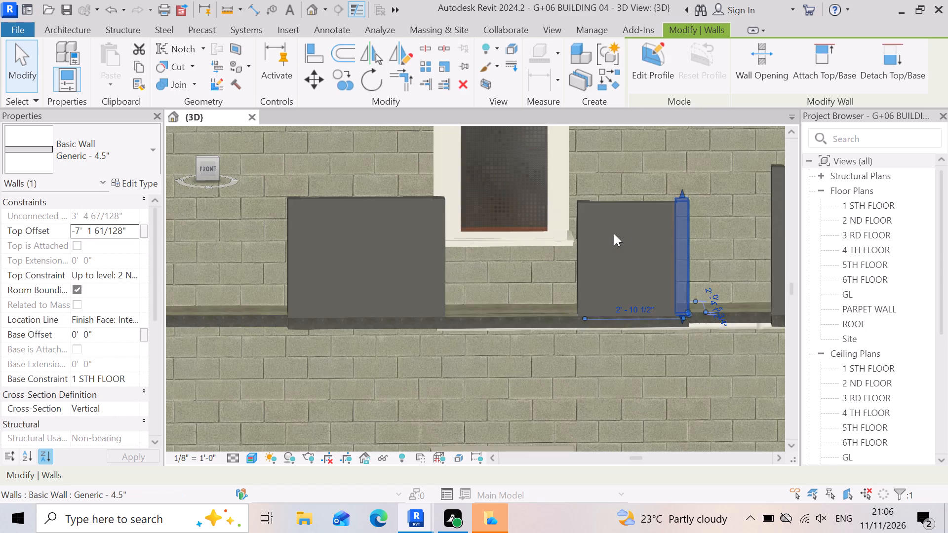
scroll(614, 233, down, 9)
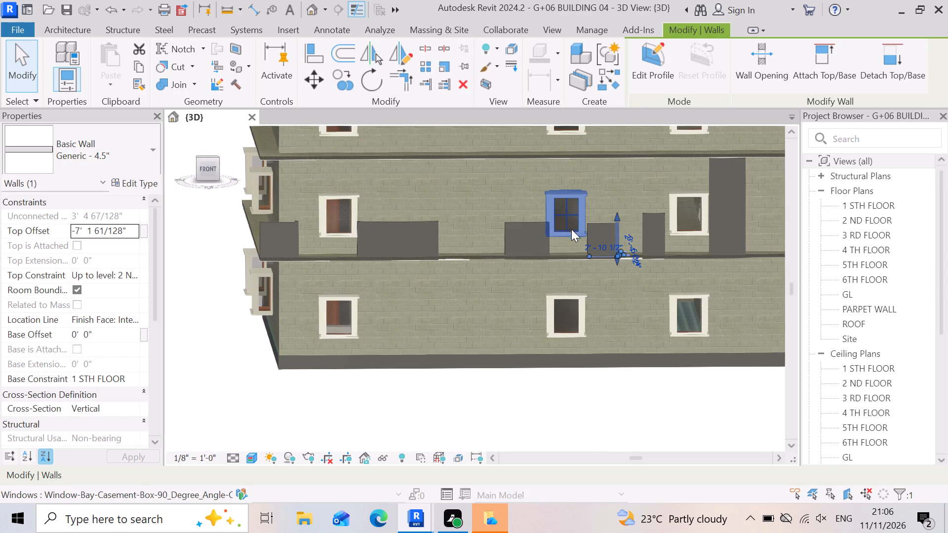
click(605, 418)
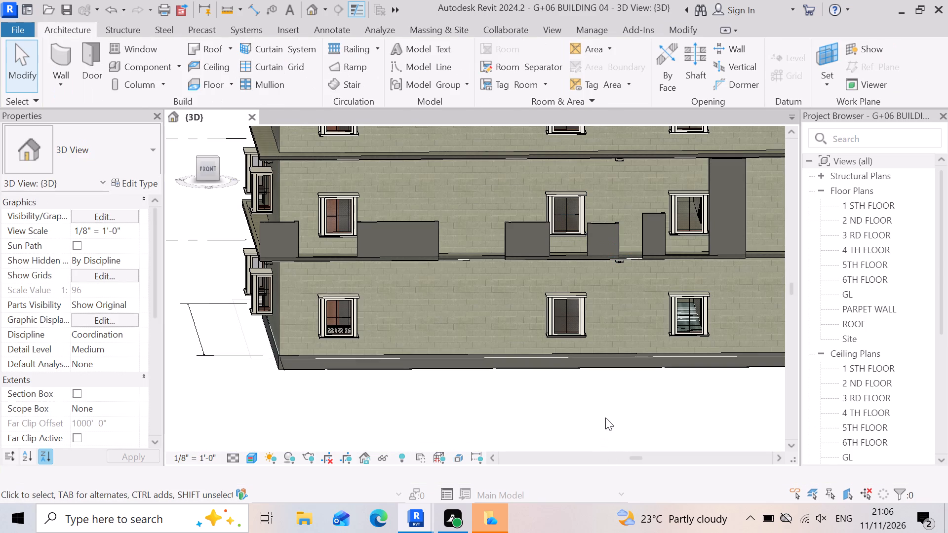
Examine the lowered first-floor piers around the first and second windows, comparing their top heights along the façade.
scroll(690, 228, up, 1)
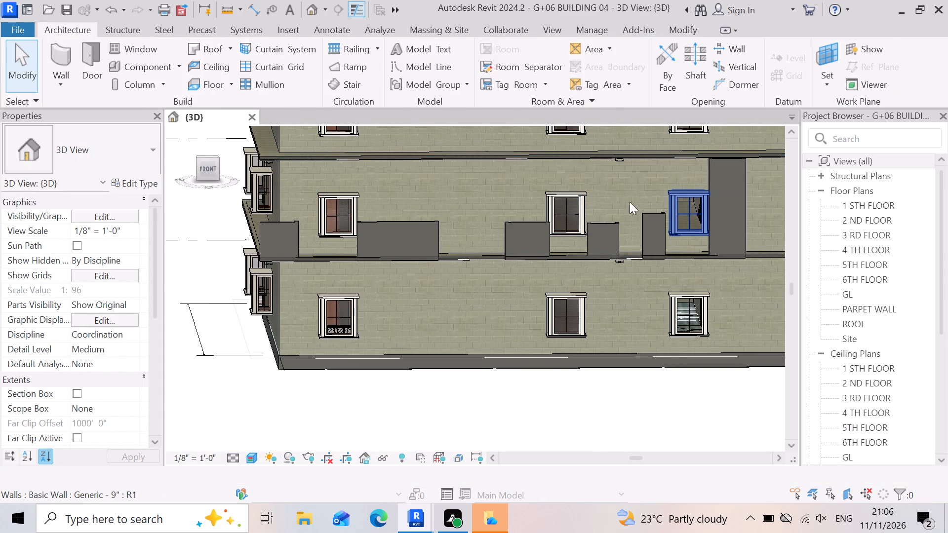
scroll(617, 229, up, 5)
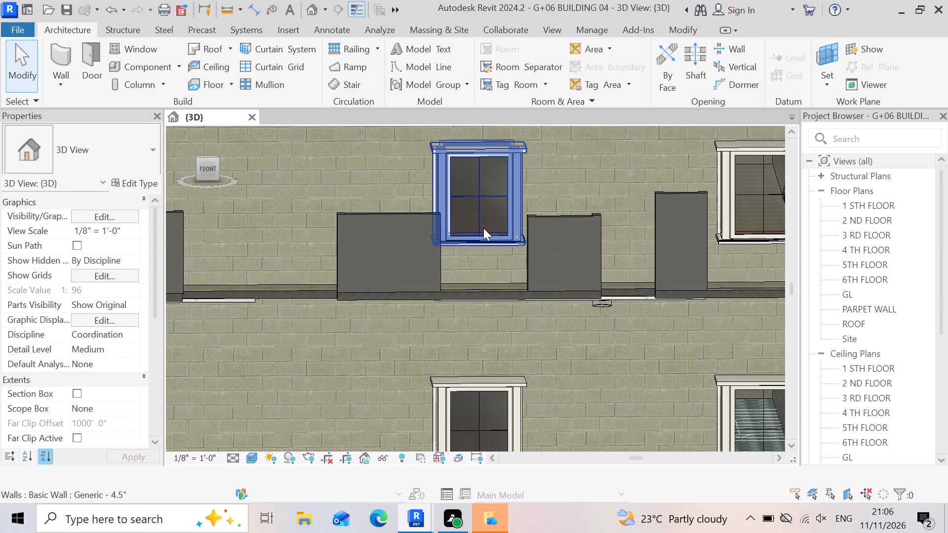
scroll(483, 228, up, 3)
scroll(631, 252, down, 4)
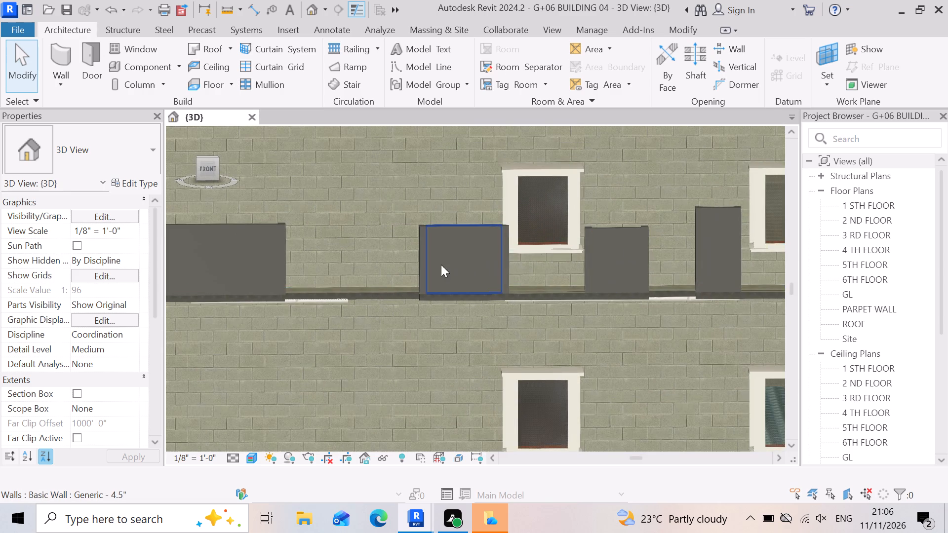
scroll(504, 257, down, 3)
scroll(381, 258, down, 3)
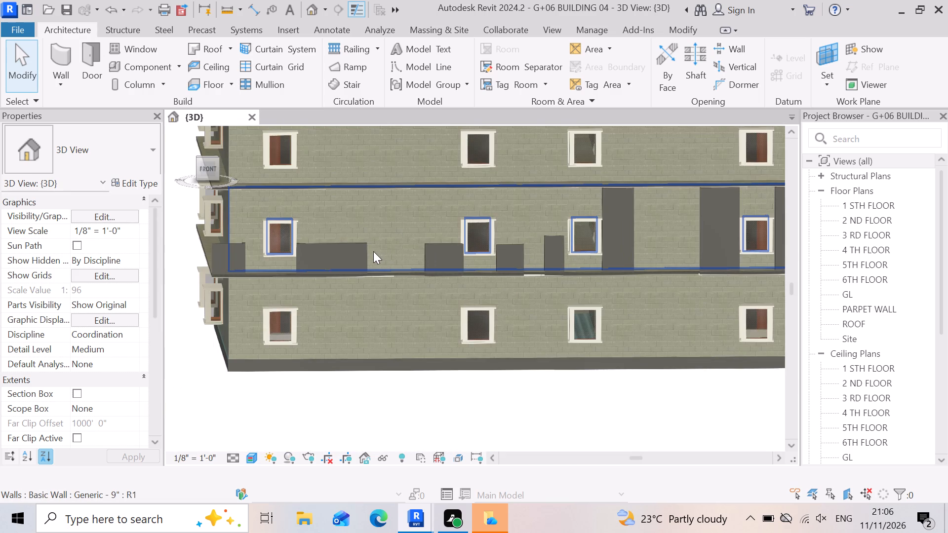
scroll(372, 251, up, 6)
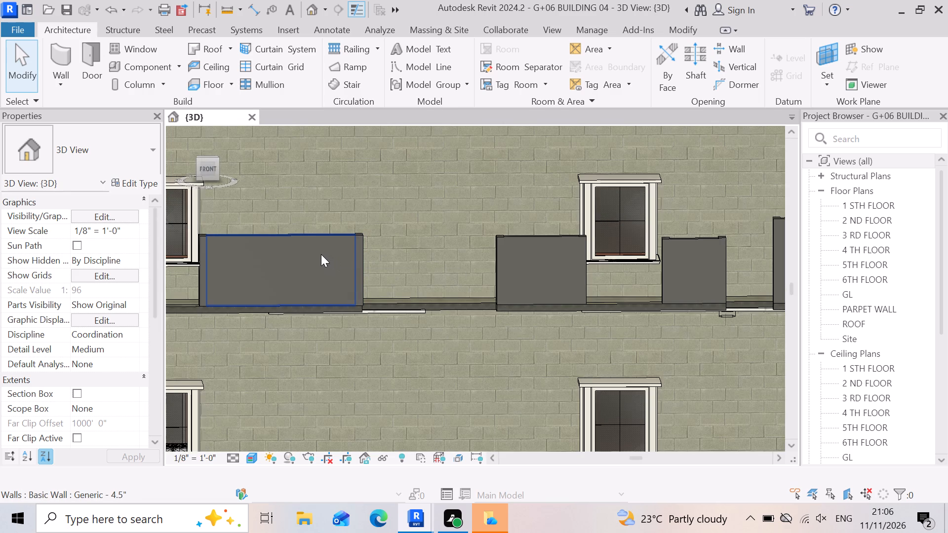
scroll(289, 244, down, 4)
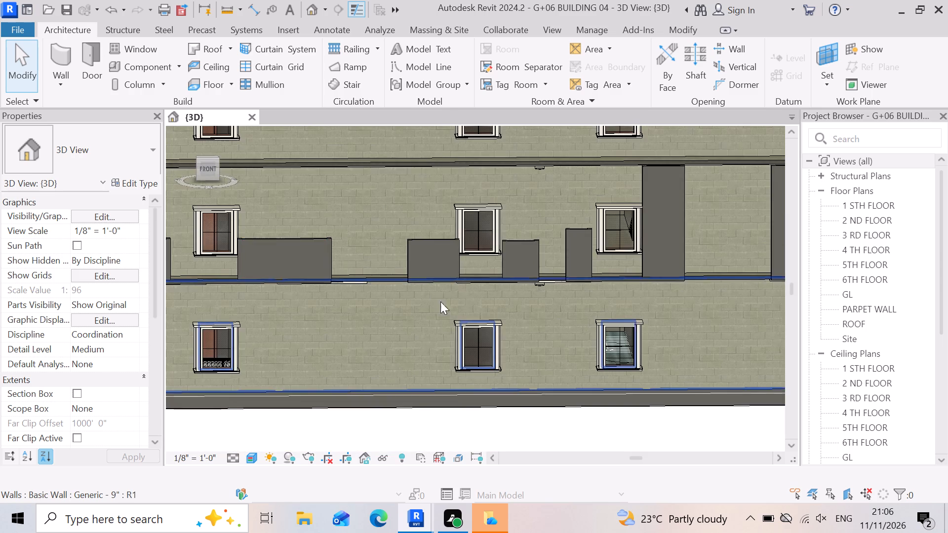
scroll(461, 308, up, 9)
scroll(410, 296, down, 3)
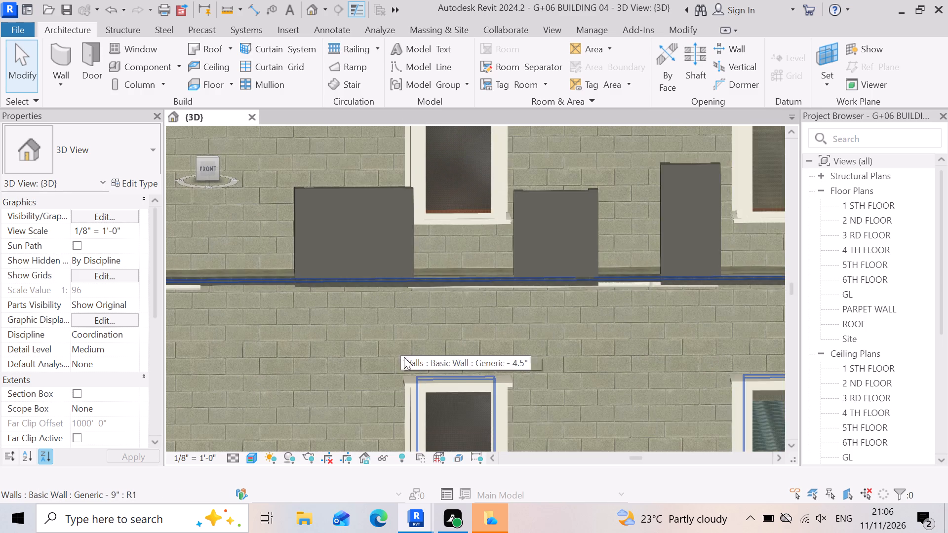
scroll(418, 336, down, 6)
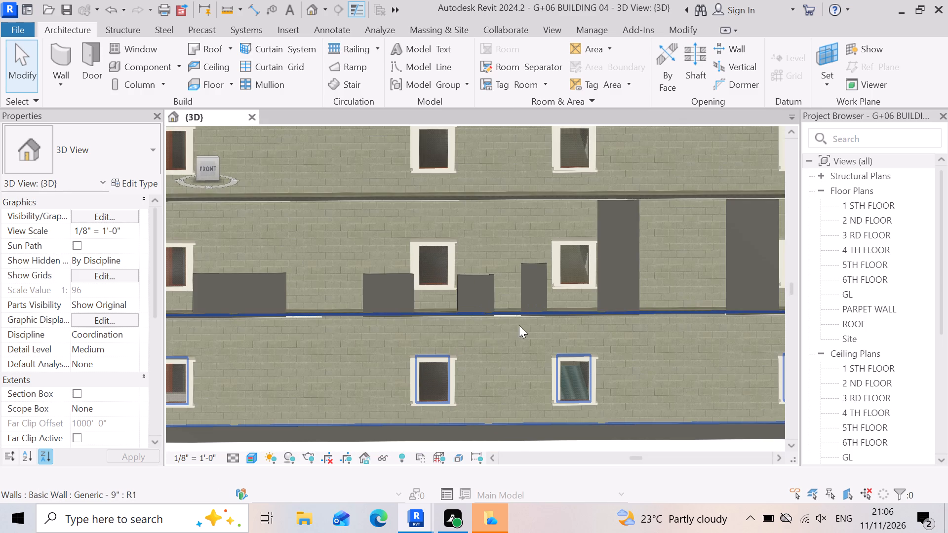
Lower the front wall of the narrow first-floor pier just before the third window to about 3'-4 1/2" high.
scroll(519, 325, up, 3)
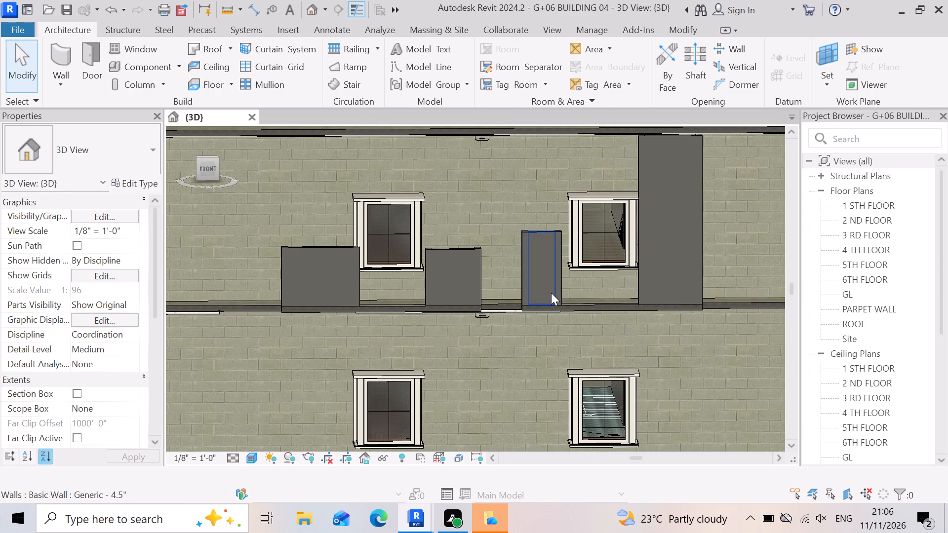
scroll(551, 293, up, 4)
click(549, 285)
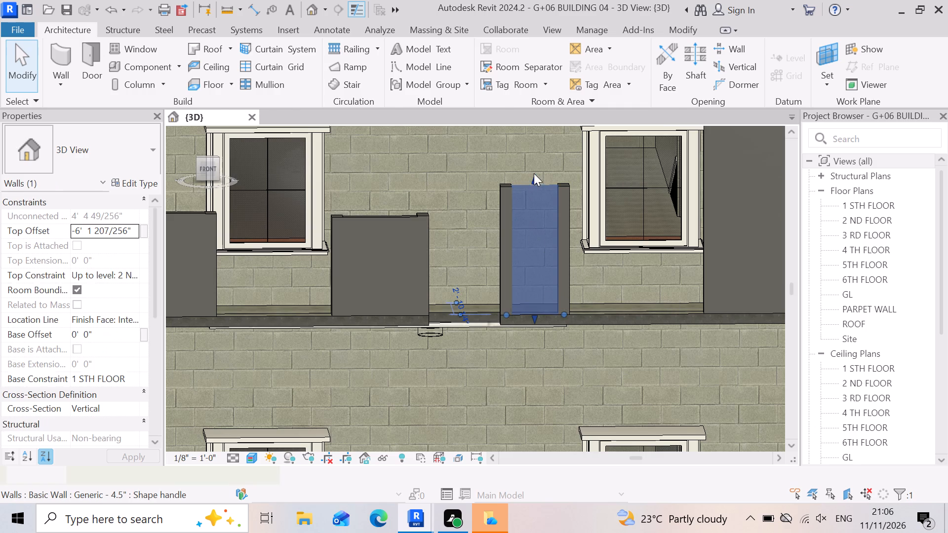
drag(534, 175, 549, 225)
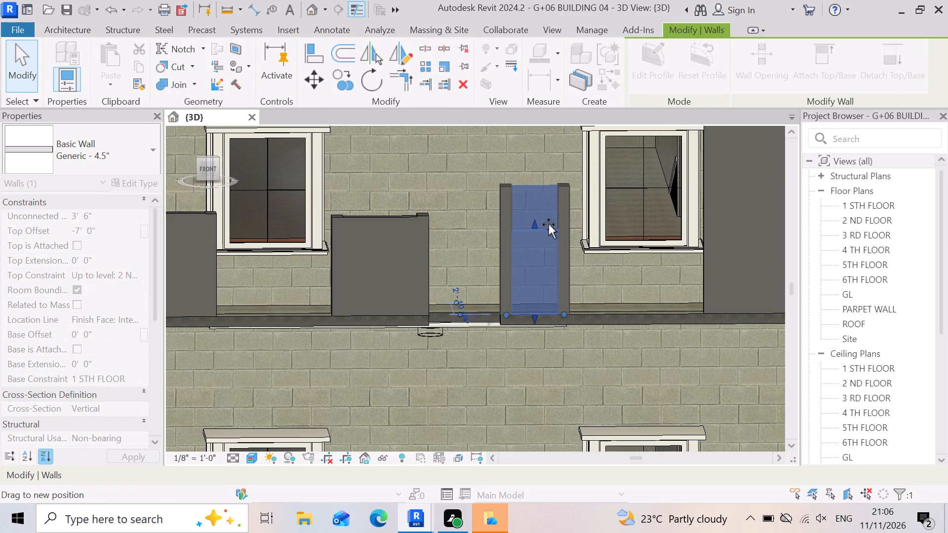
drag(549, 225, 551, 214)
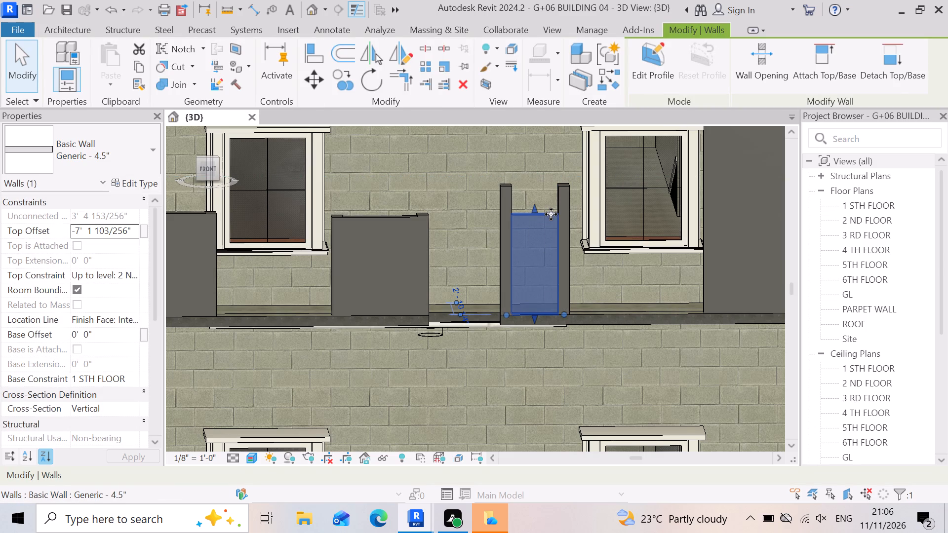
Lower both side walls of the pier before the third first-floor window near its front wall's top, the window-side one to about 3'-4" high.
scroll(548, 234, up, 4)
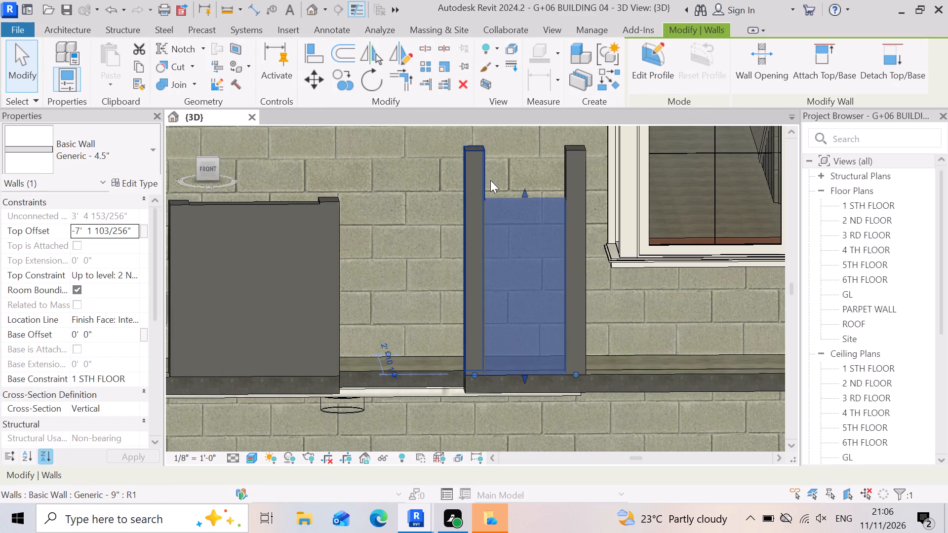
click(472, 192)
drag(474, 137, 479, 179)
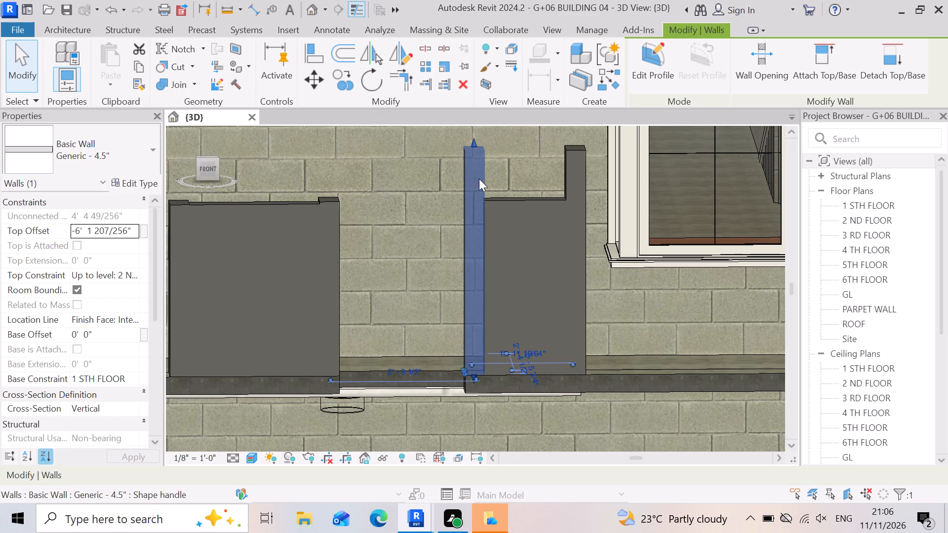
drag(479, 179, 481, 204)
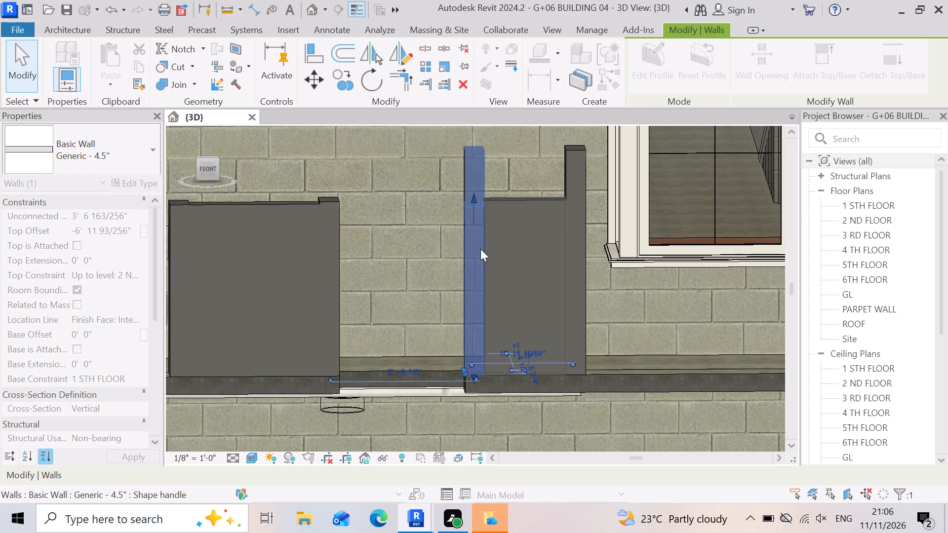
click(445, 262)
scroll(546, 219, down, 5)
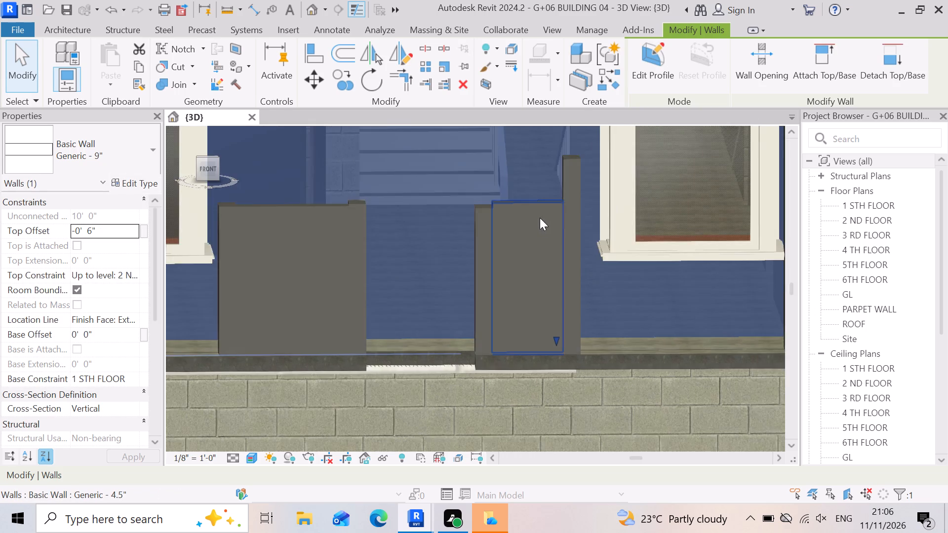
click(564, 203)
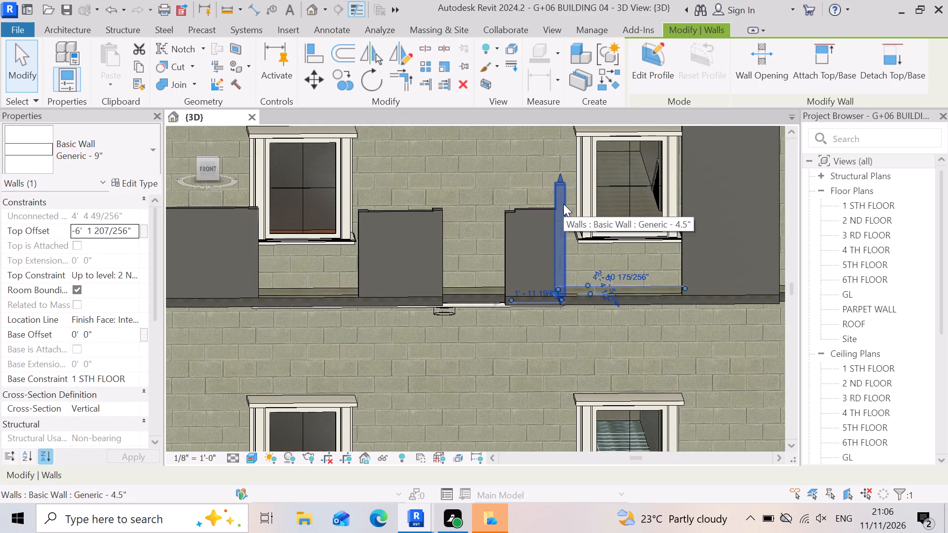
scroll(564, 192, up, 6)
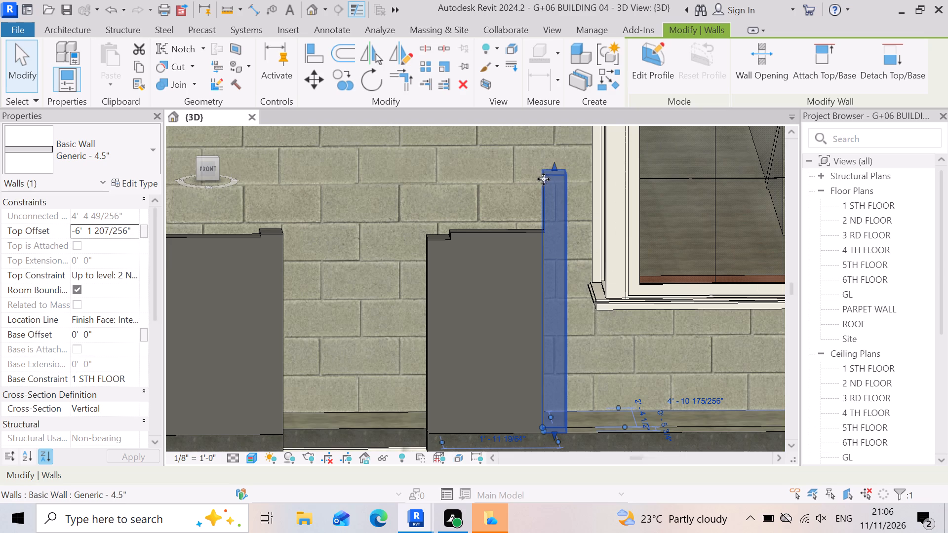
drag(554, 169, 563, 231)
Raise the side wall farther from the window on the pier before the third first-floor window to 3'-4" high.
click(464, 328)
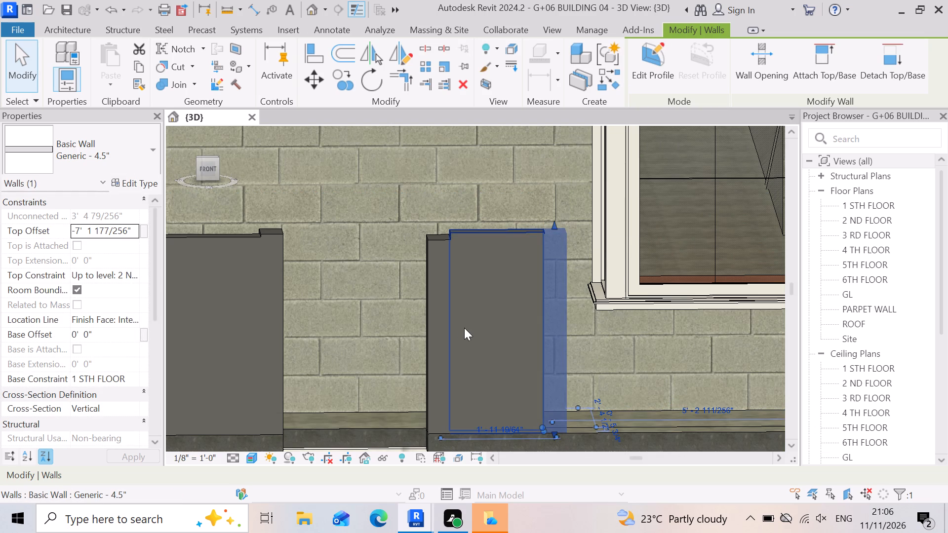
scroll(445, 264, up, 5)
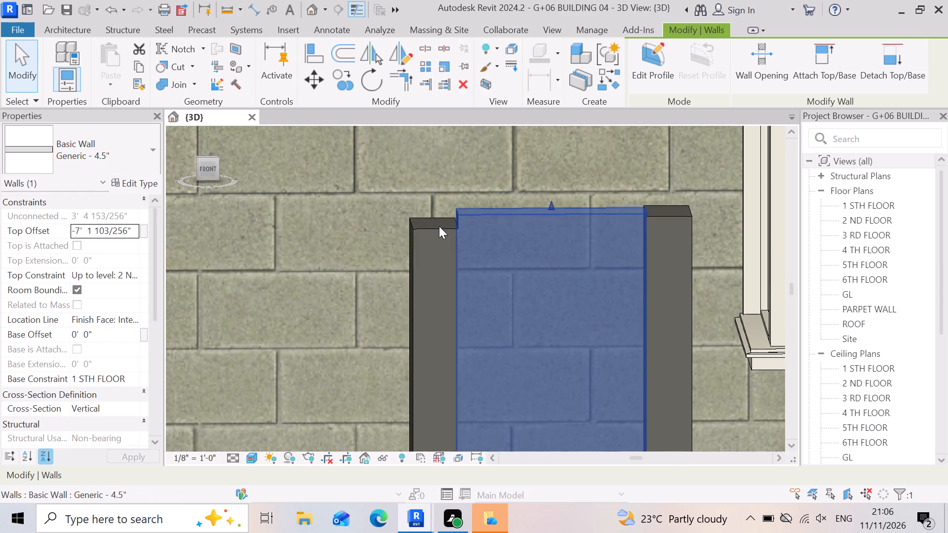
click(439, 227)
click(433, 213)
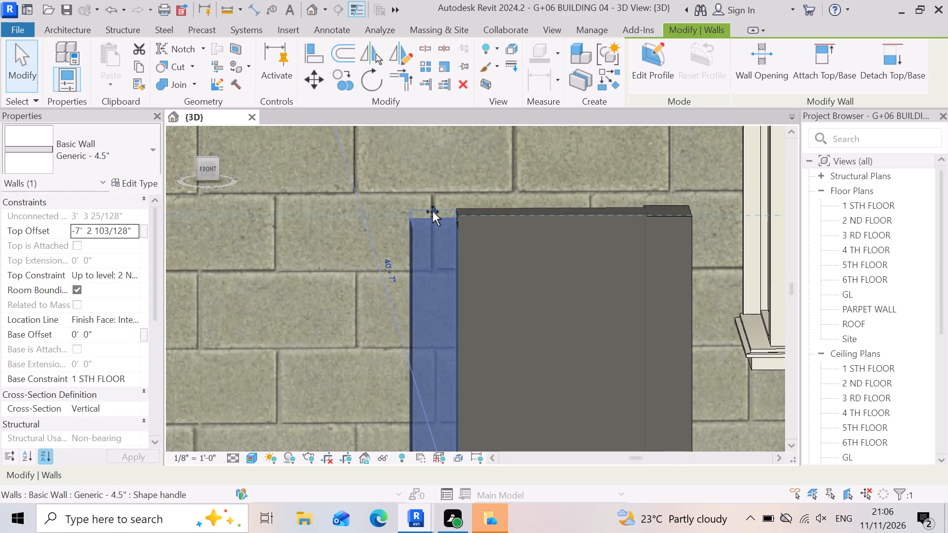
click(433, 210)
scroll(497, 246, down, 5)
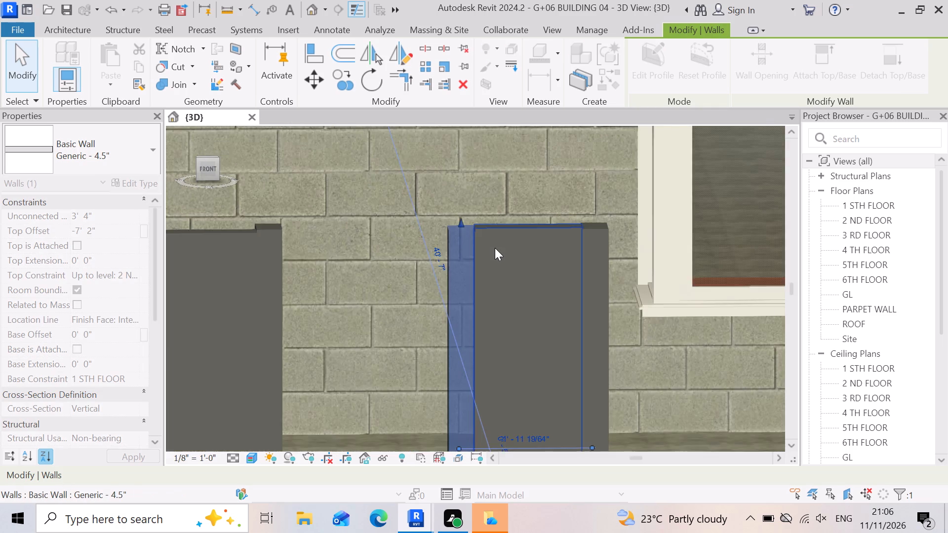
scroll(495, 248, down, 7)
scroll(487, 304, down, 5)
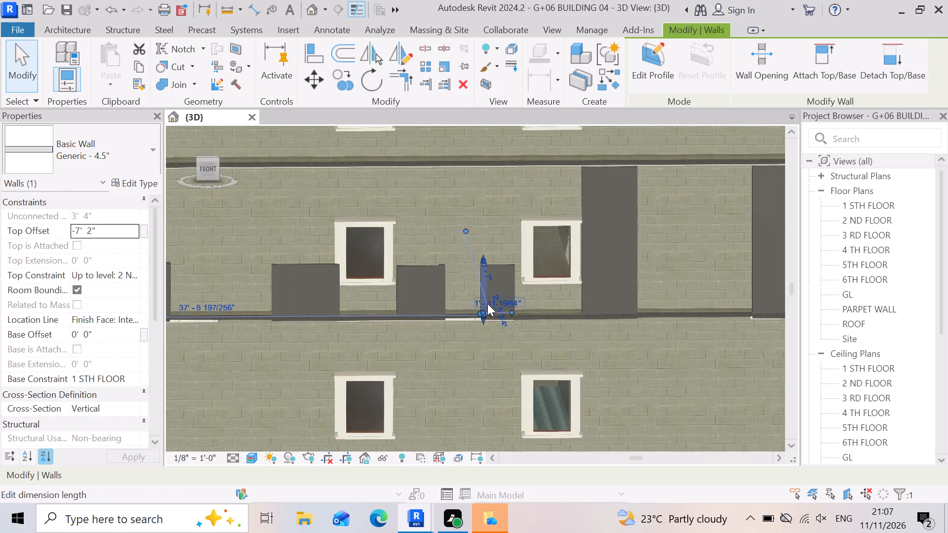
scroll(487, 304, down, 2)
click(572, 445)
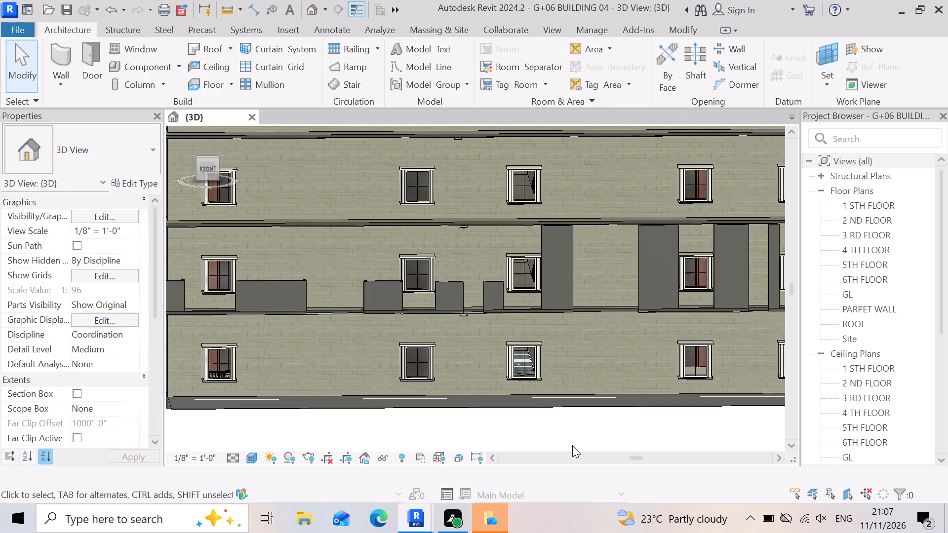
Lower the front wall of the full-height first-floor pier just past the third window to about 3'-4" high.
scroll(541, 265, up, 4)
click(571, 280)
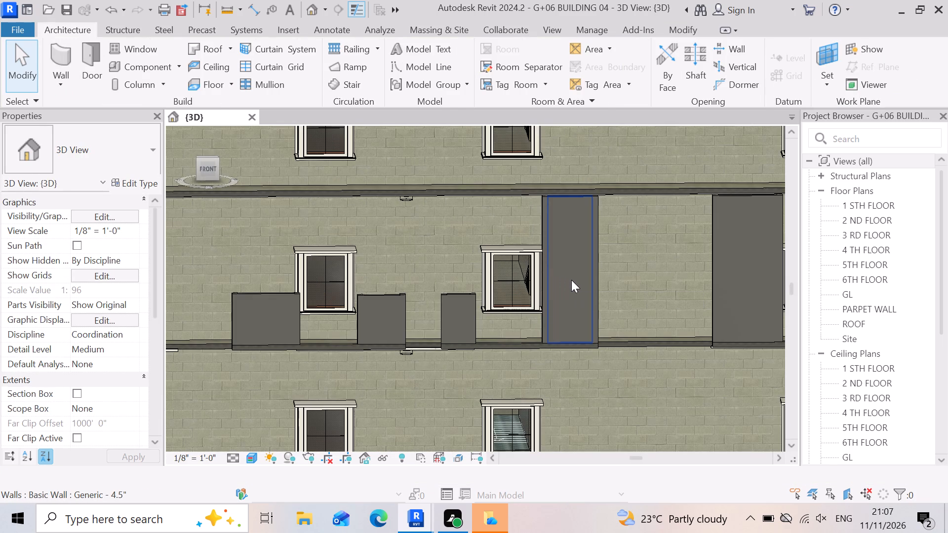
scroll(554, 181, up, 7)
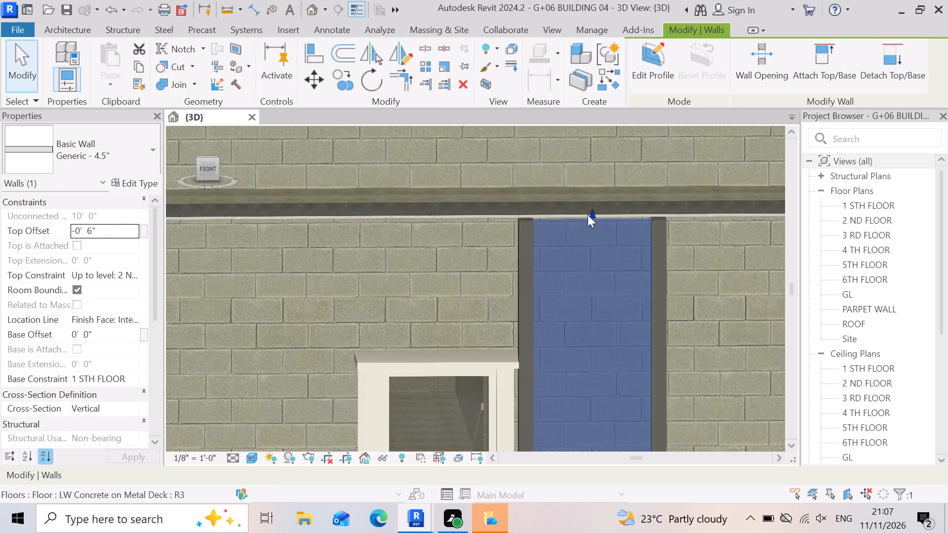
drag(593, 209, 599, 360)
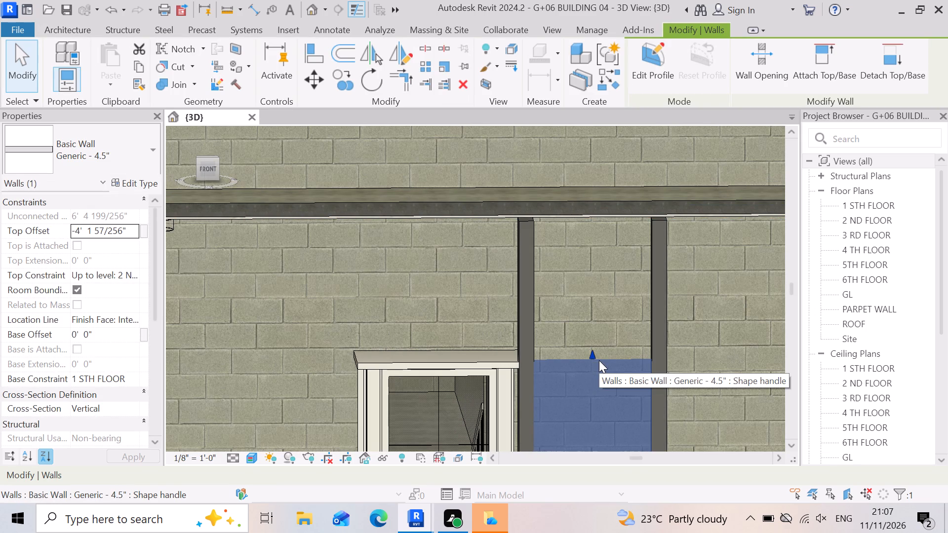
scroll(599, 357, down, 8)
scroll(620, 425, up, 3)
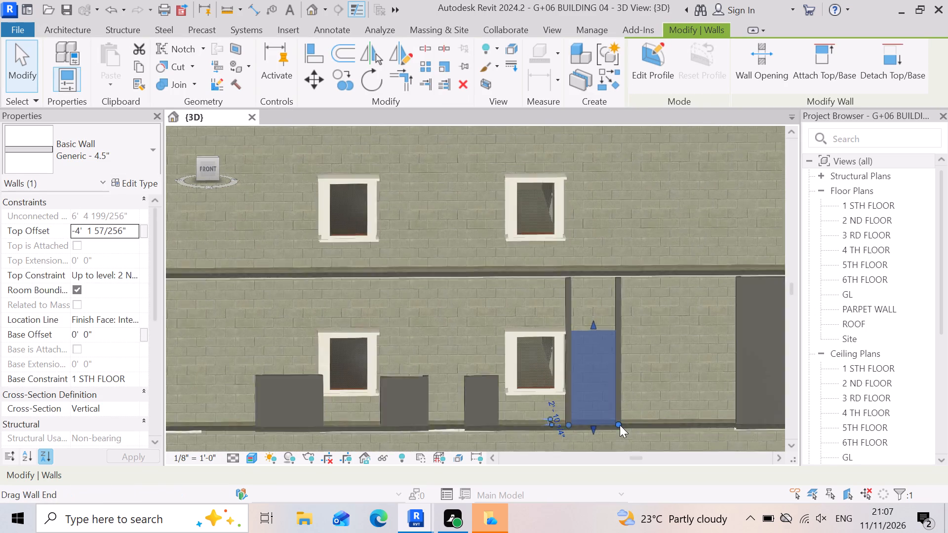
scroll(617, 358, down, 3)
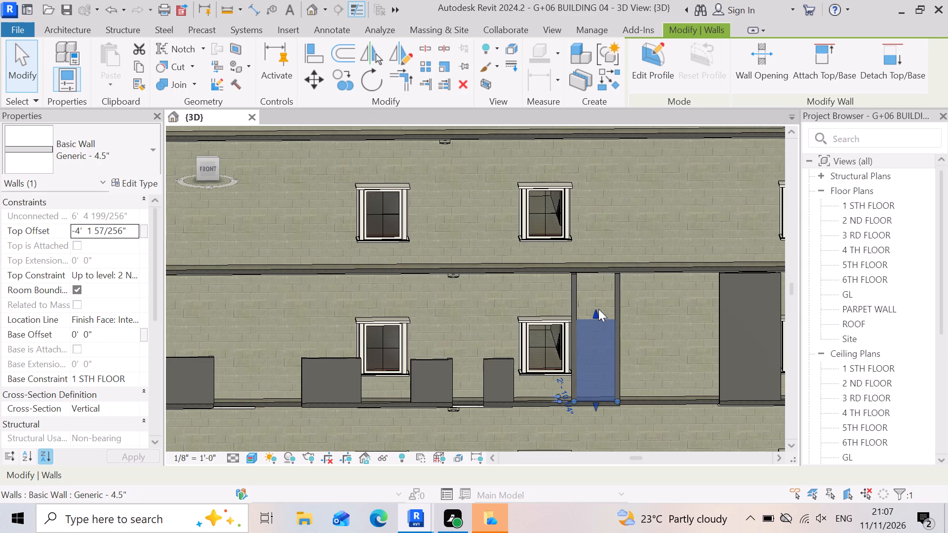
drag(598, 309, 611, 349)
click(611, 349)
scroll(509, 458, up, 1)
scroll(573, 379, up, 7)
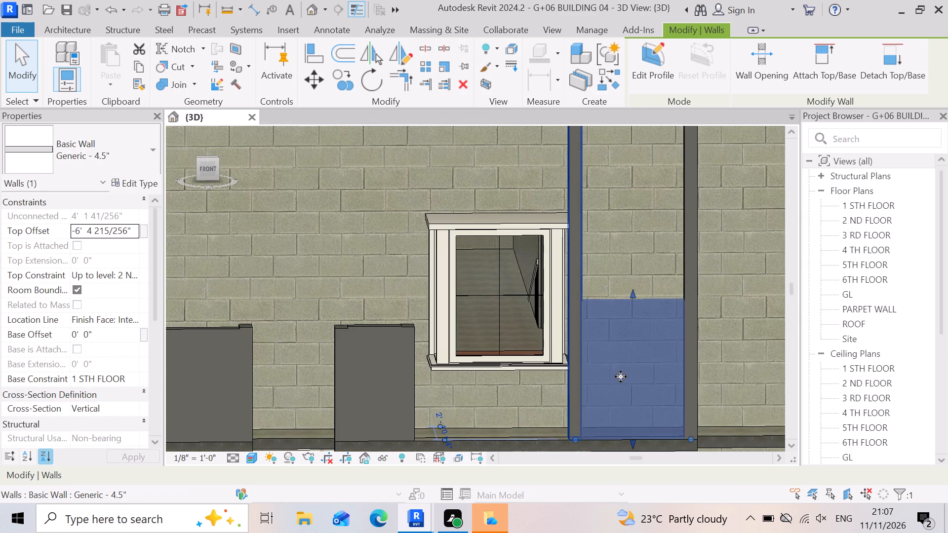
scroll(642, 311, up, 2)
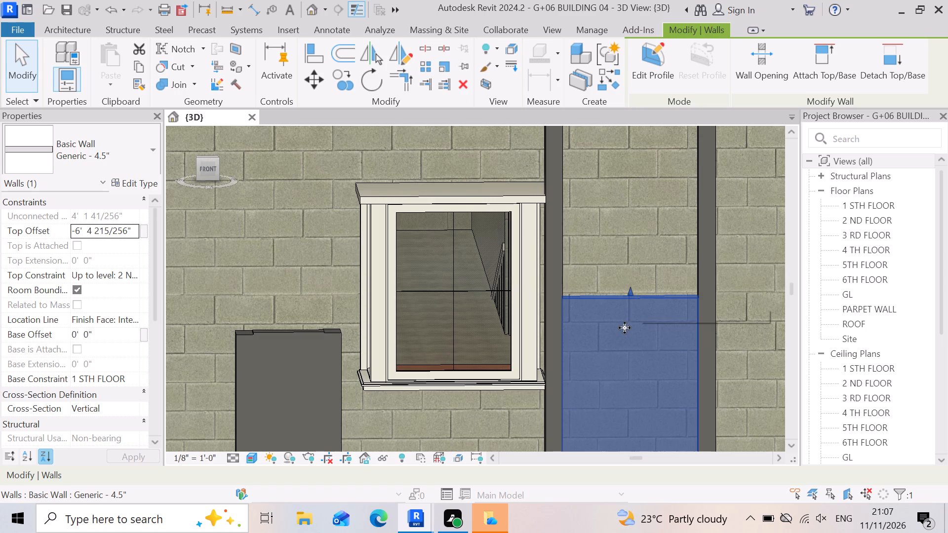
drag(630, 294, 636, 314)
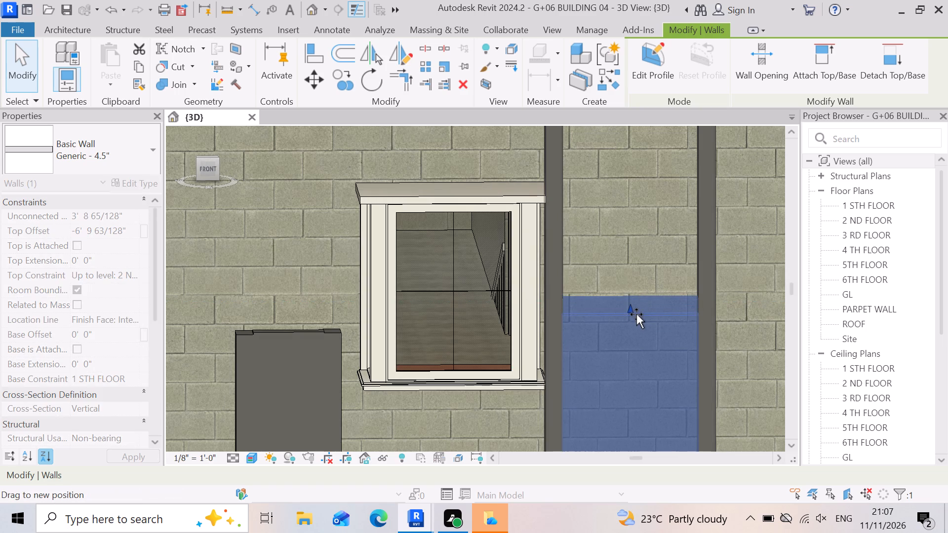
drag(636, 314, 636, 332)
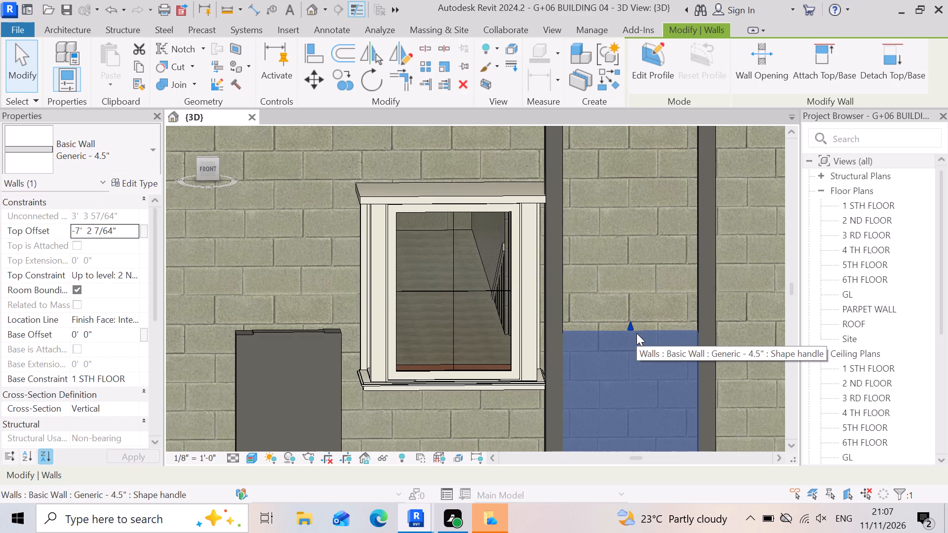
Lower both side walls of the pier just past the third first-floor window to its front wall's top, about 3'-4" high.
click(547, 287)
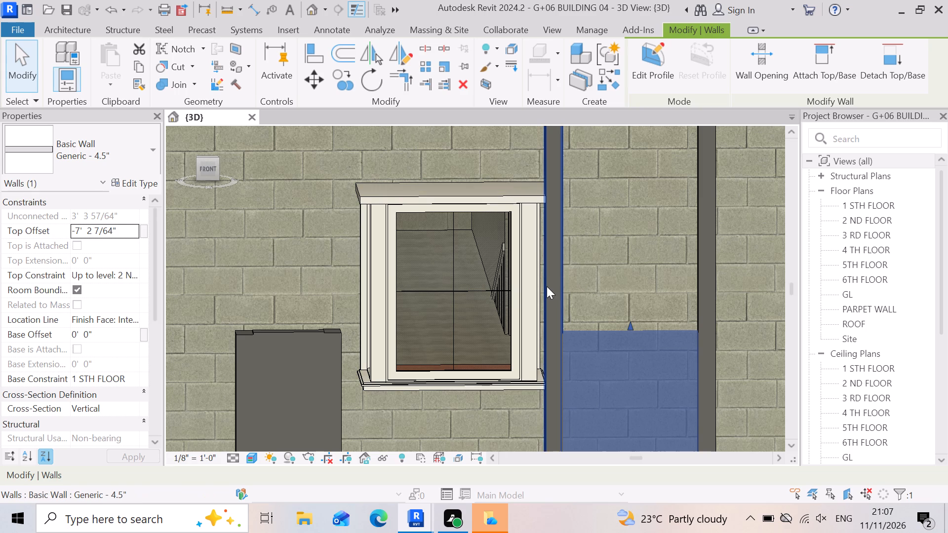
scroll(620, 340, down, 4)
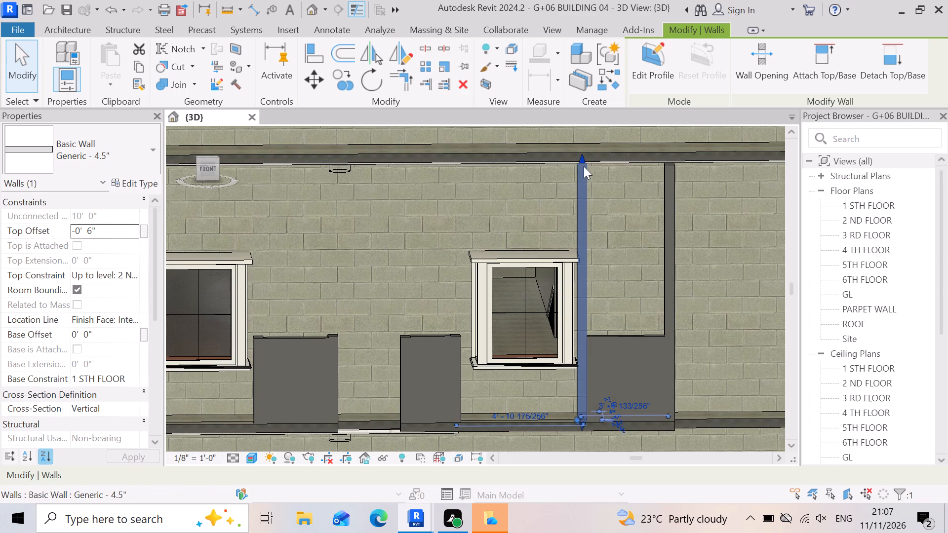
drag(583, 159, 589, 339)
click(666, 280)
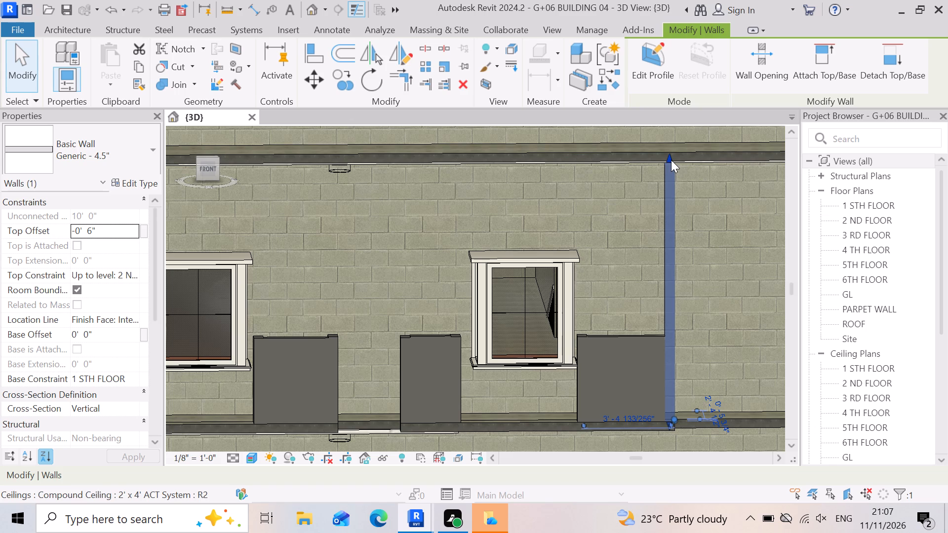
drag(671, 156, 683, 329)
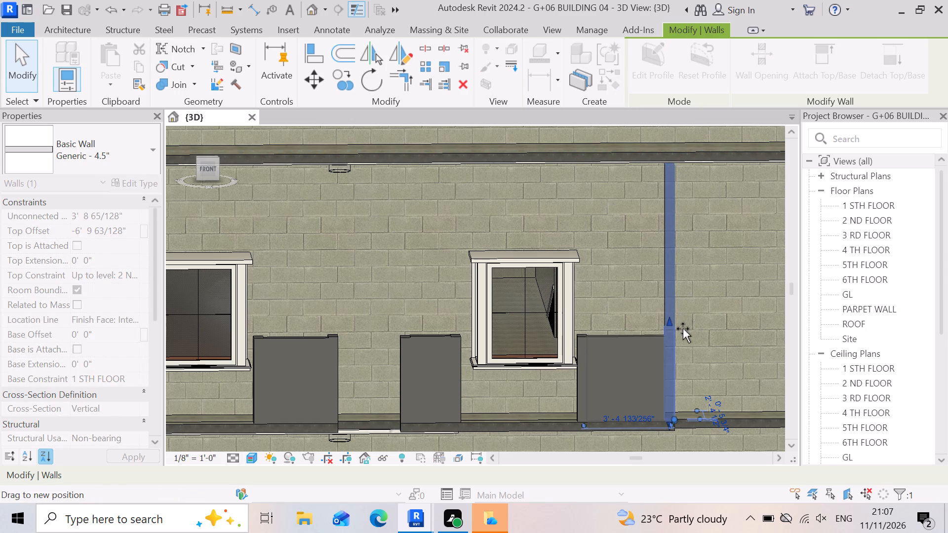
drag(683, 329, 680, 341)
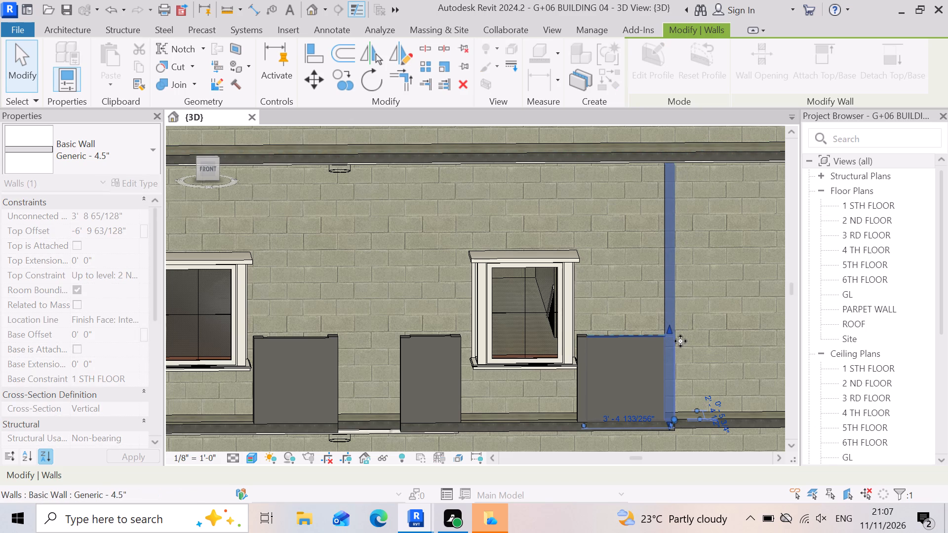
scroll(569, 335, down, 8)
scroll(616, 325, down, 4)
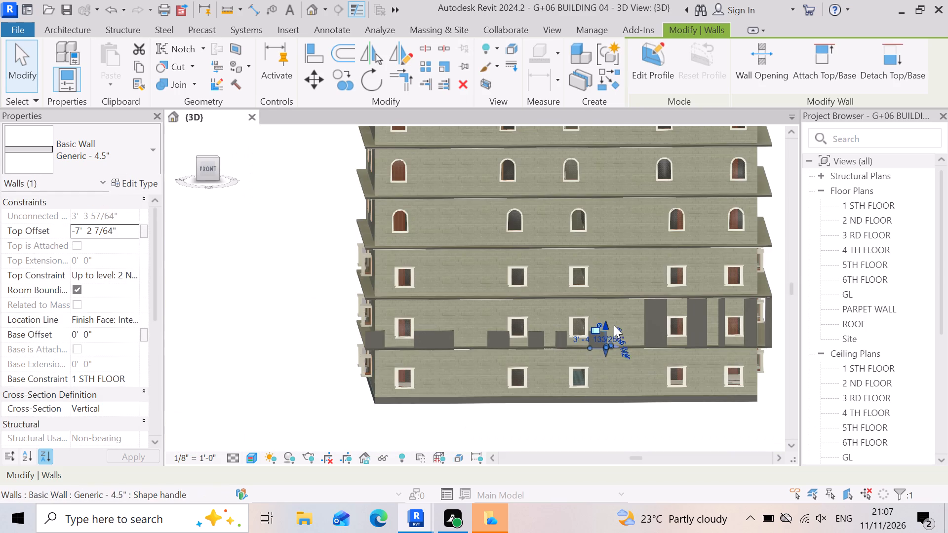
click(690, 433)
Examine the lowered first-floor piers along the front façade from the front and from above the building's corner, comparing their top heights.
scroll(620, 359, up, 5)
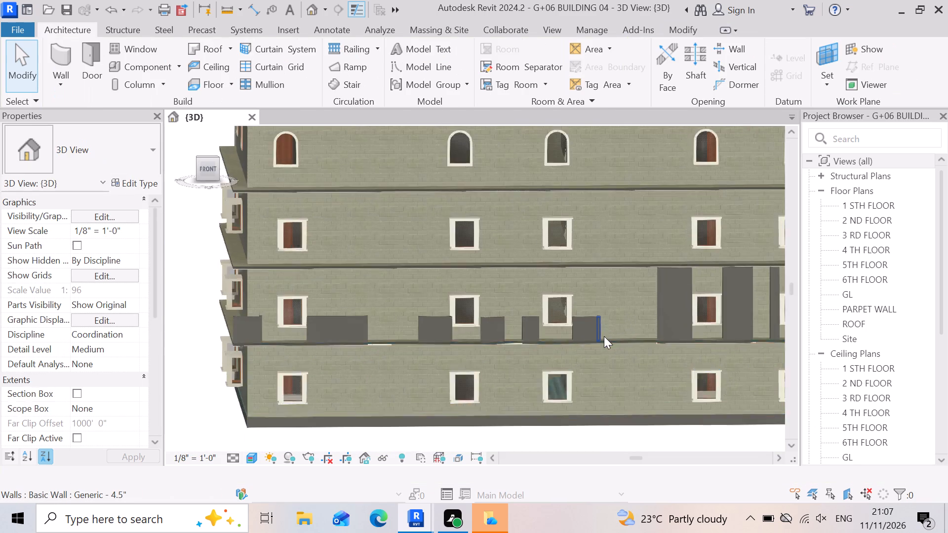
scroll(604, 336, up, 5)
scroll(661, 303, down, 3)
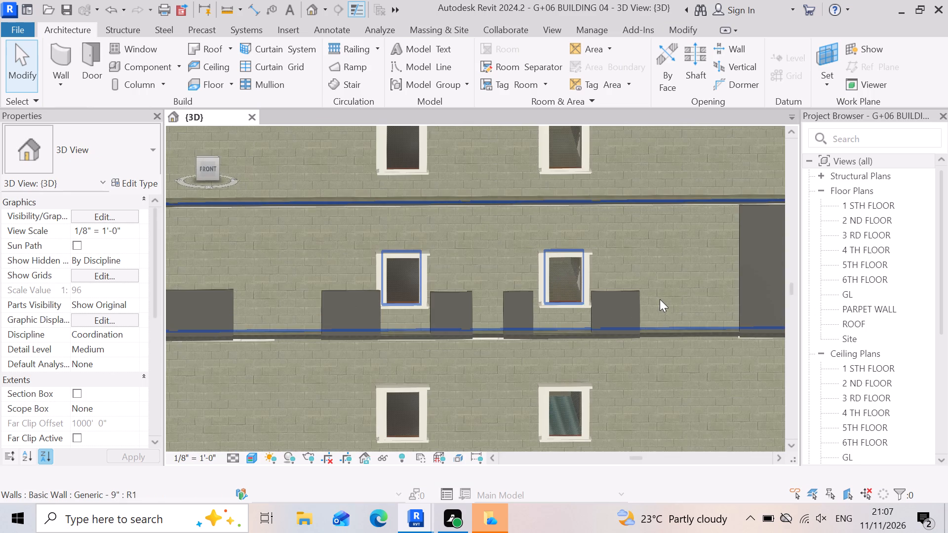
scroll(395, 341, down, 3)
scroll(466, 358, down, 3)
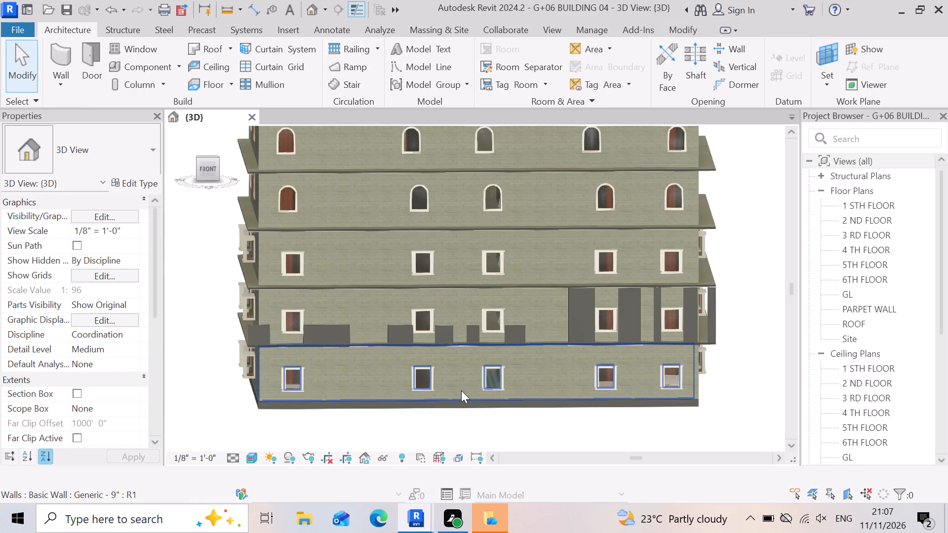
scroll(515, 330, up, 5)
scroll(451, 343, up, 3)
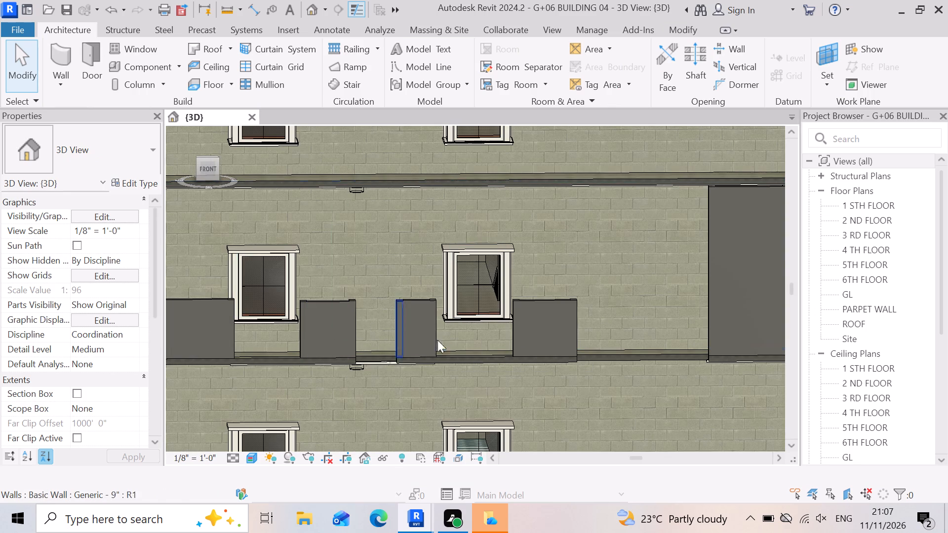
scroll(504, 366, down, 3)
scroll(402, 365, down, 3)
scroll(345, 350, up, 2)
scroll(406, 357, down, 2)
scroll(226, 389, up, 2)
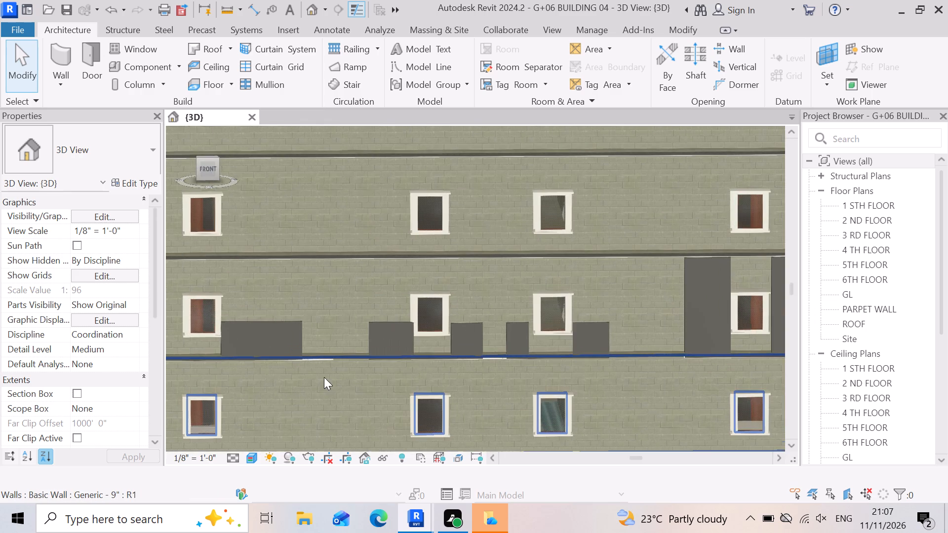
scroll(323, 377, down, 3)
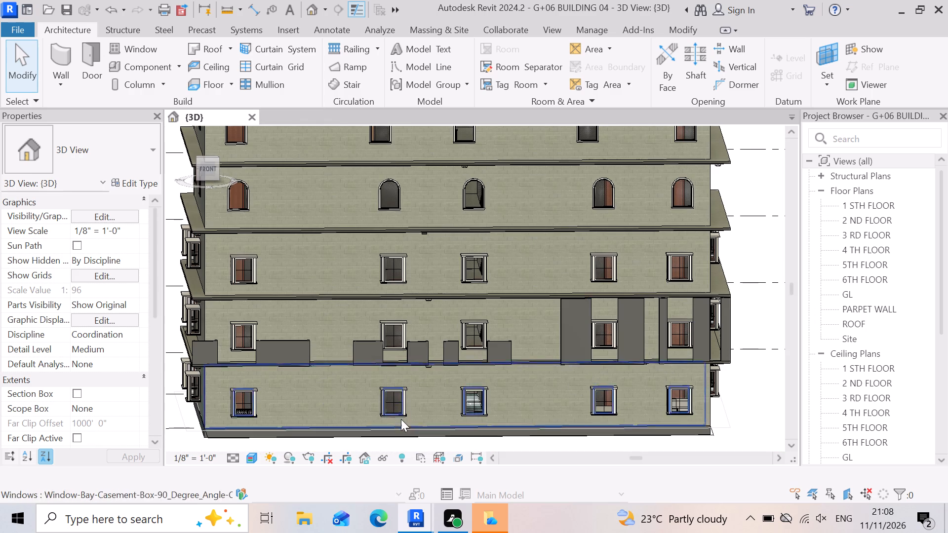
scroll(401, 419, up, 2)
scroll(351, 407, up, 3)
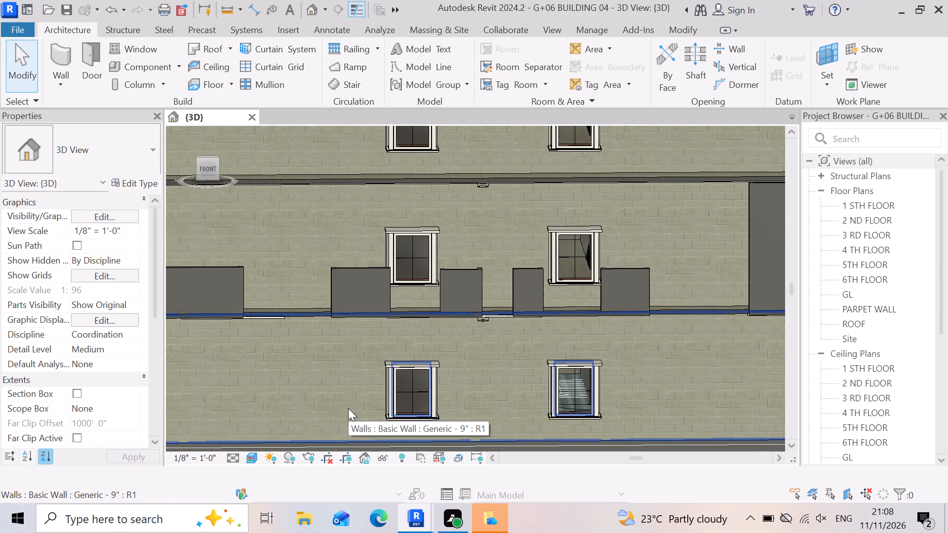
scroll(530, 394, down, 2)
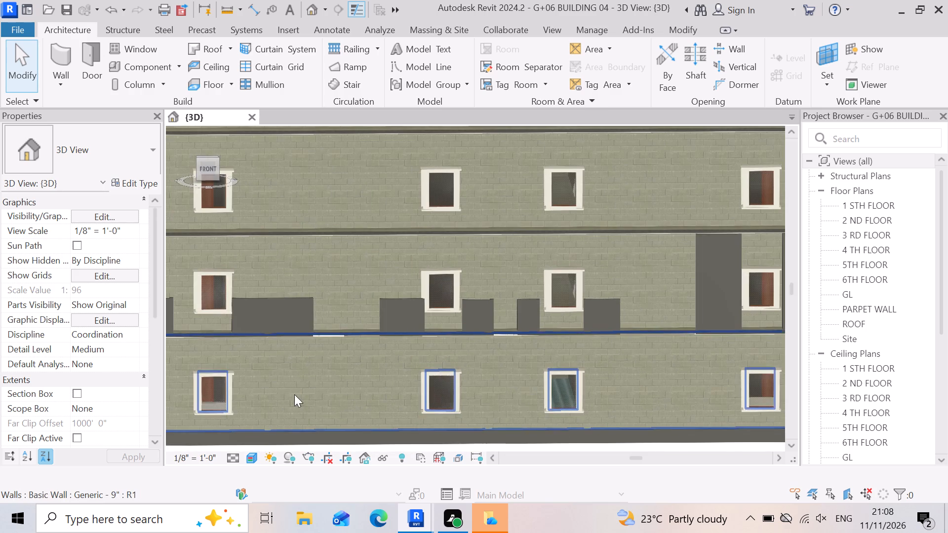
scroll(499, 365, down, 3)
scroll(328, 347, up, 8)
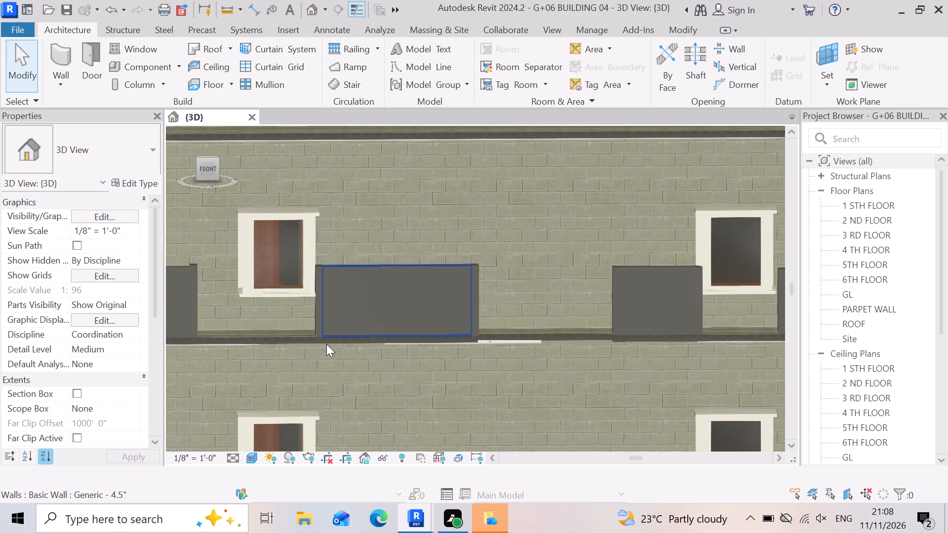
scroll(503, 275, up, 2)
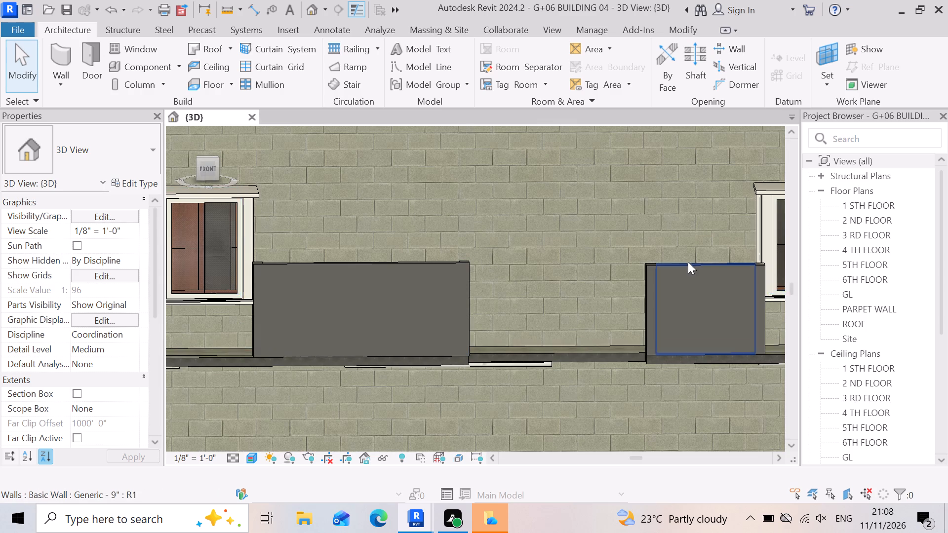
scroll(301, 307, down, 7)
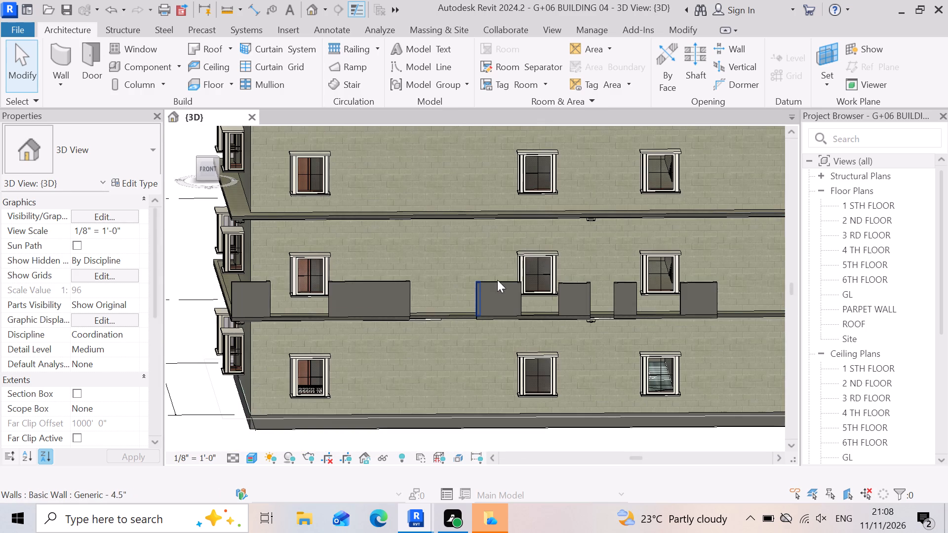
shift+middle_drag(517, 247, 542, 381)
shift+right_drag(518, 264, 542, 381)
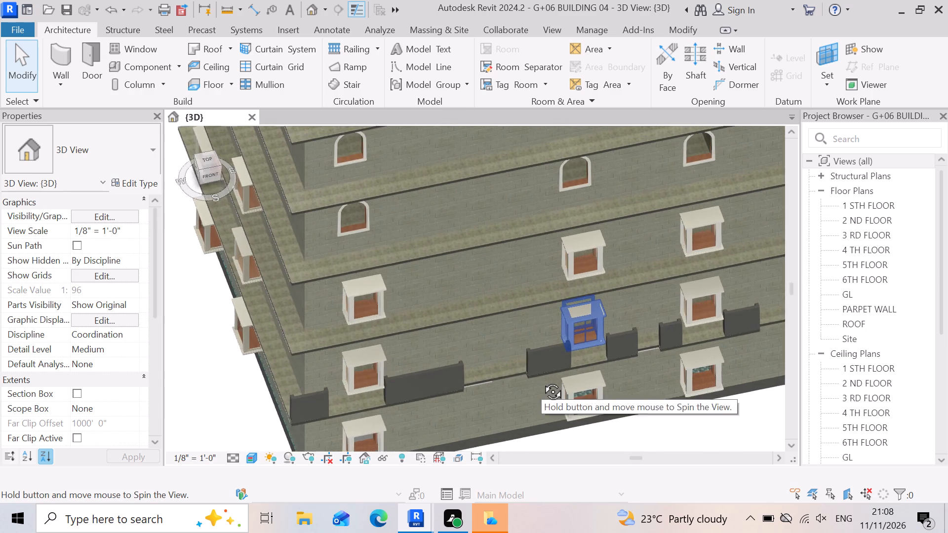
shift+middle_drag(542, 381, 584, 376)
shift+right_drag(542, 381, 582, 374)
scroll(549, 270, down, 6)
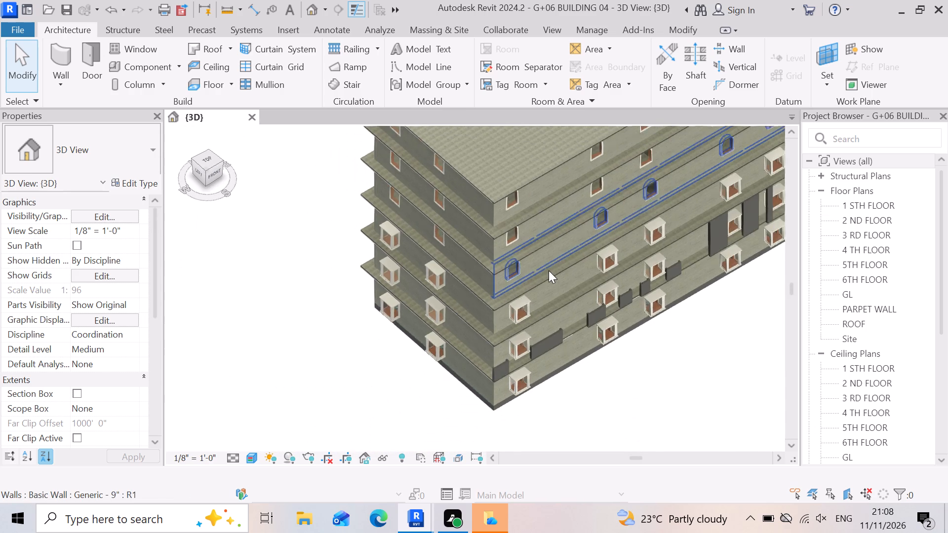
scroll(550, 345, up, 8)
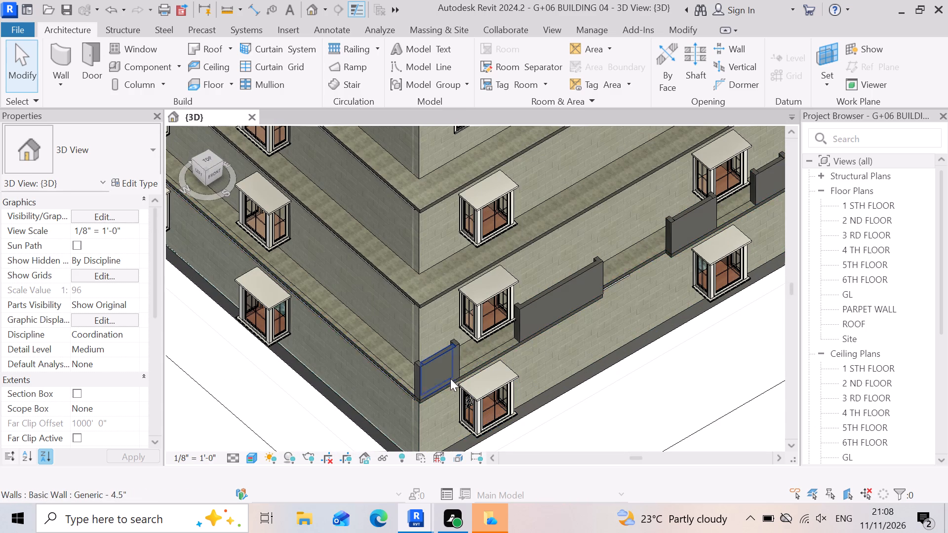
Examine the lowered first-floor piers along the front façade from above the building's corner, comparing their top heights.
scroll(436, 395, down, 3)
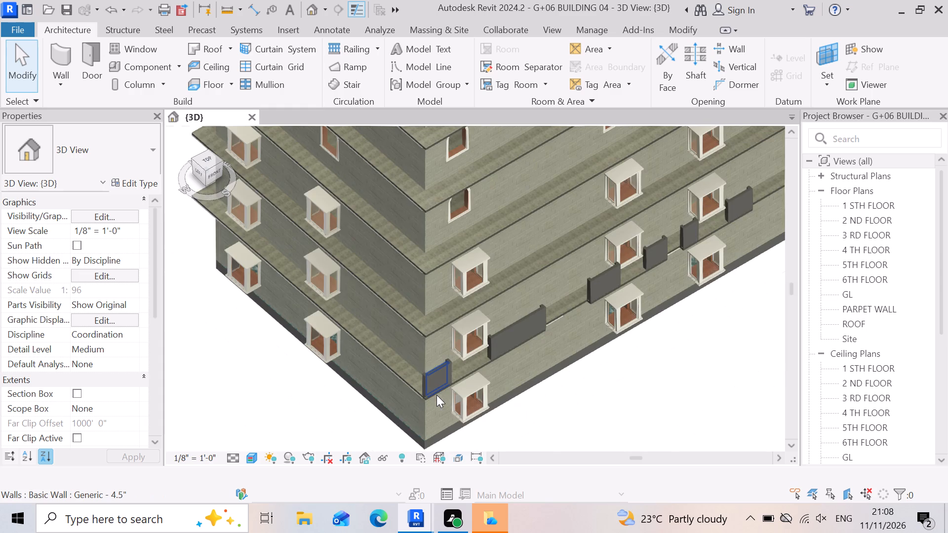
scroll(666, 276, up, 6)
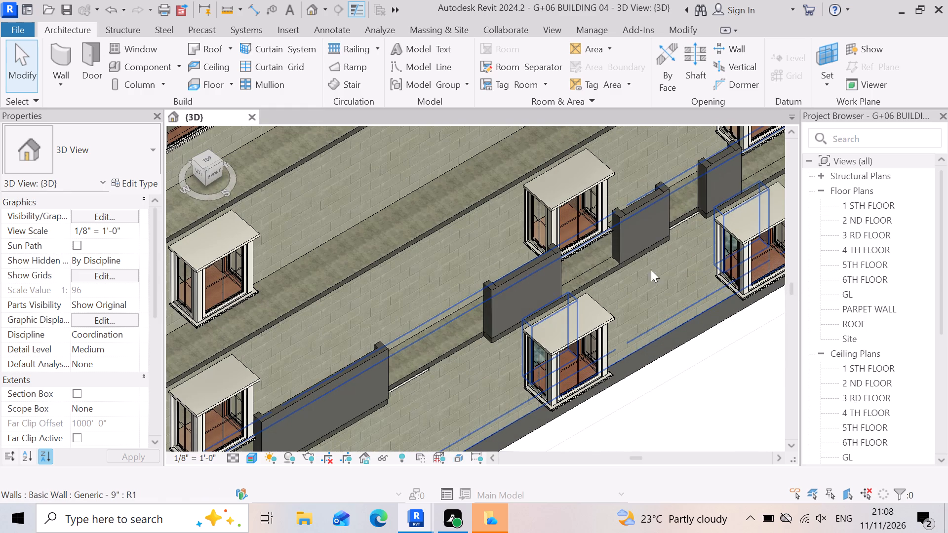
scroll(442, 311, down, 7)
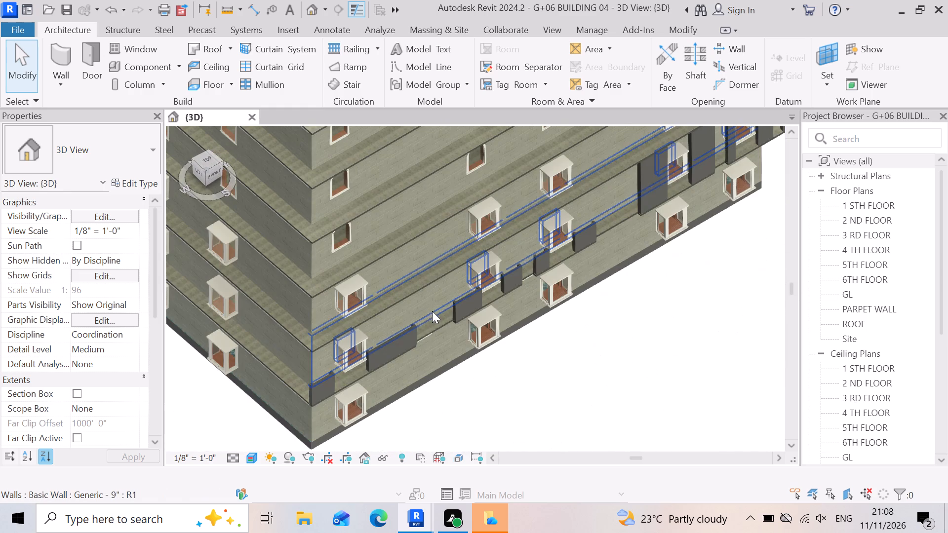
scroll(622, 263, up, 8)
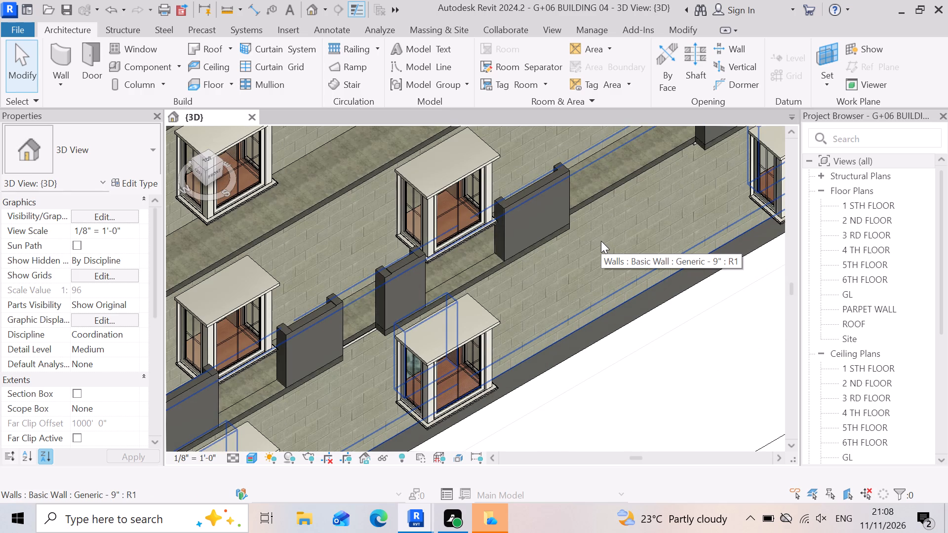
scroll(600, 241, up, 3)
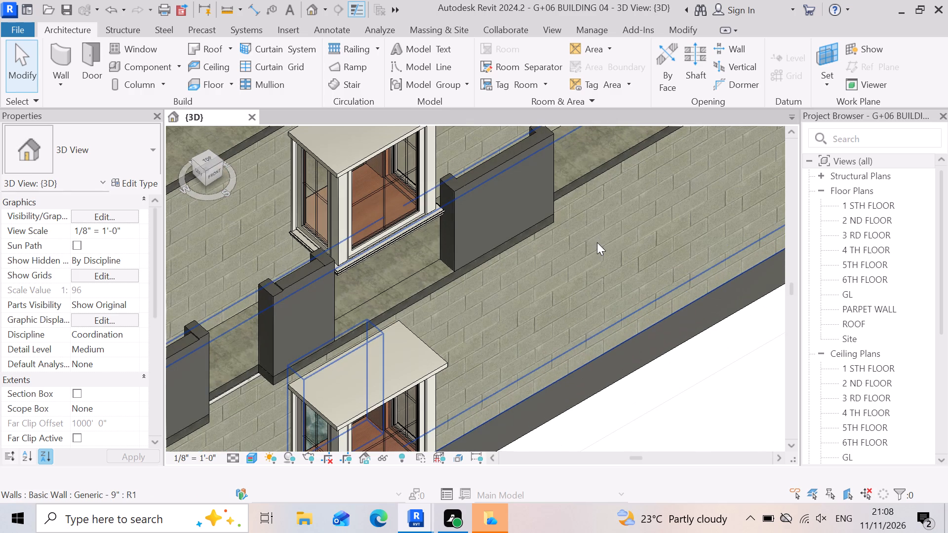
scroll(581, 222, down, 3)
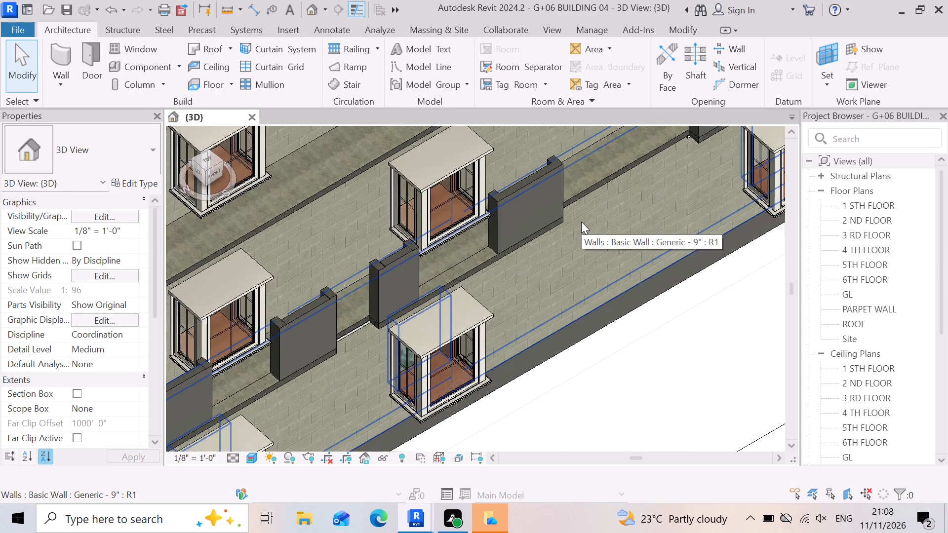
scroll(581, 222, up, 3)
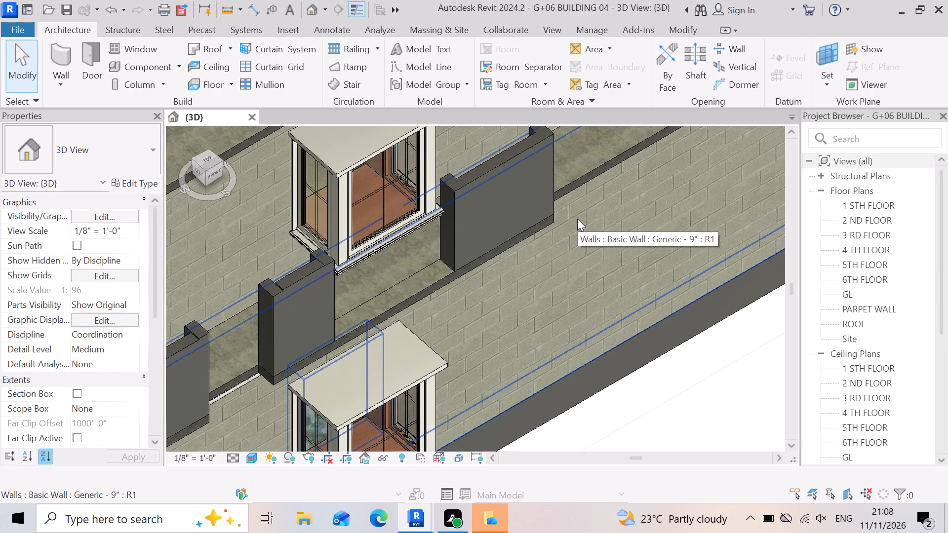
scroll(576, 225, down, 3)
scroll(374, 288, down, 4)
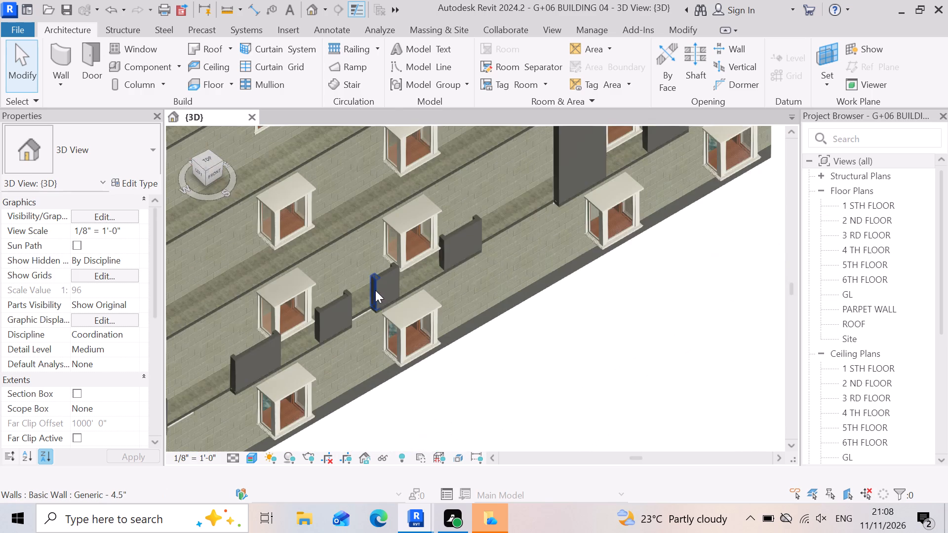
scroll(375, 291, down, 6)
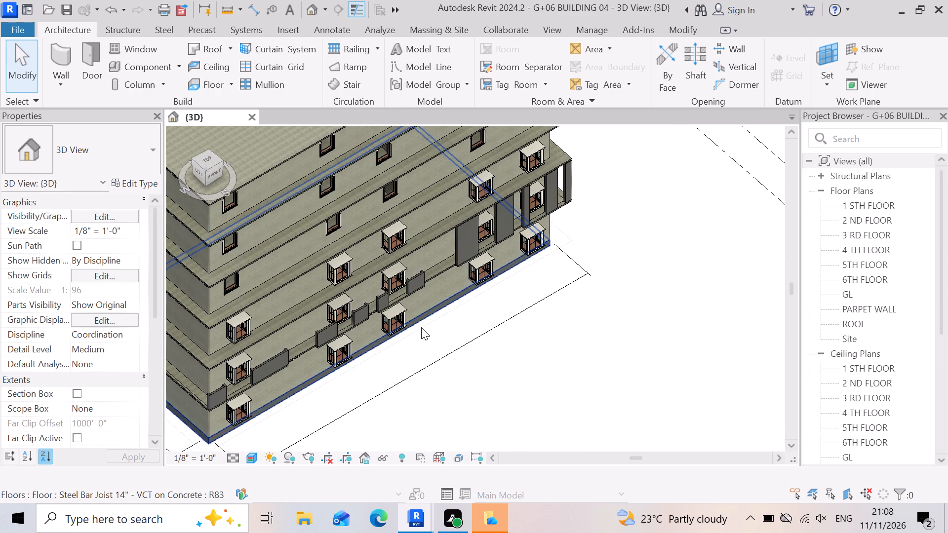
Lower the front wall of the full-height pier just before the fourth first-floor window to about 4'-1" high.
shift+right_drag(369, 401, 353, 389)
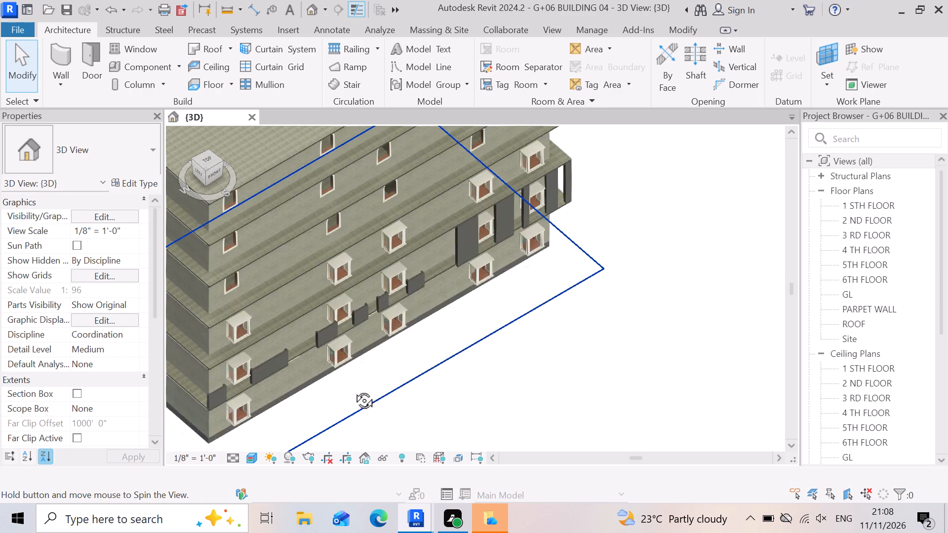
shift+right_drag(353, 389, 316, 320)
shift+middle_drag(348, 382, 304, 323)
shift+scroll(304, 325, up, 1)
scroll(324, 320, up, 4)
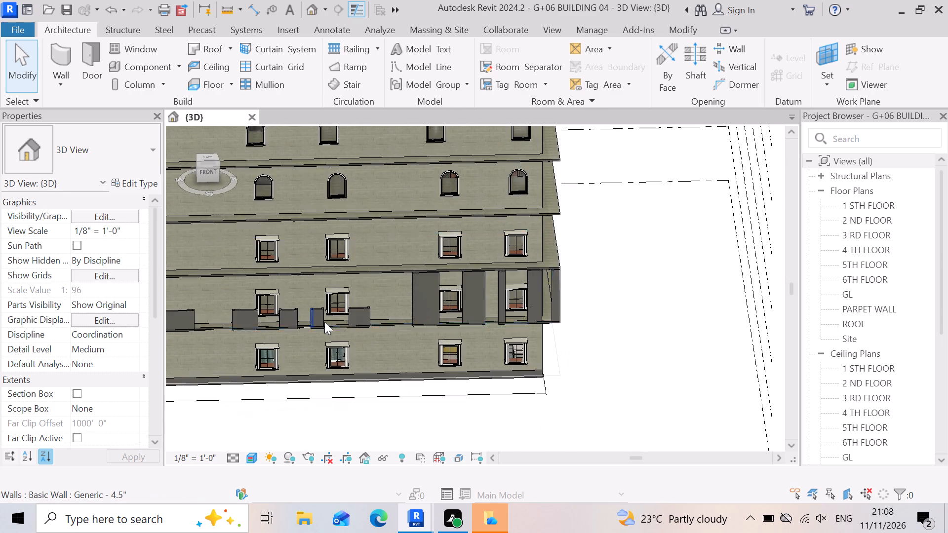
scroll(324, 322, up, 3)
scroll(393, 347, up, 3)
scroll(415, 288, down, 3)
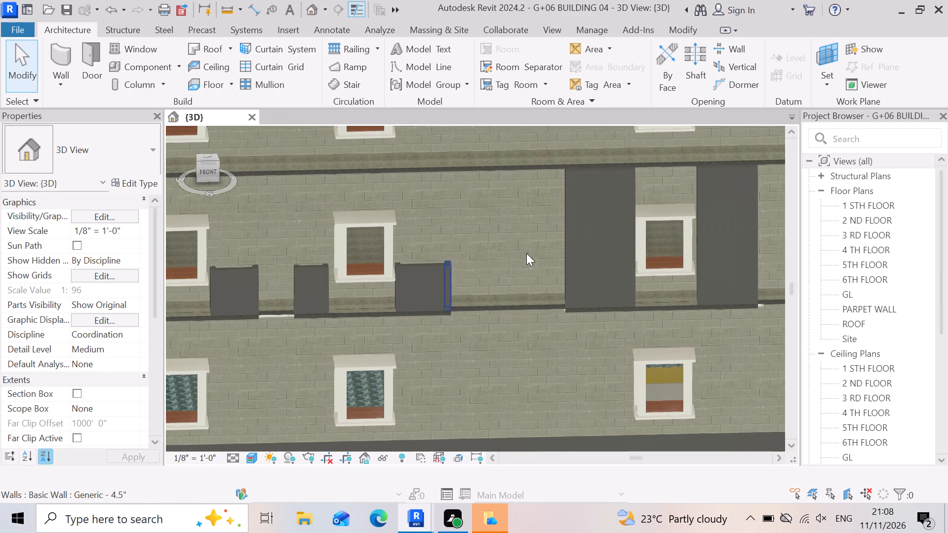
click(597, 228)
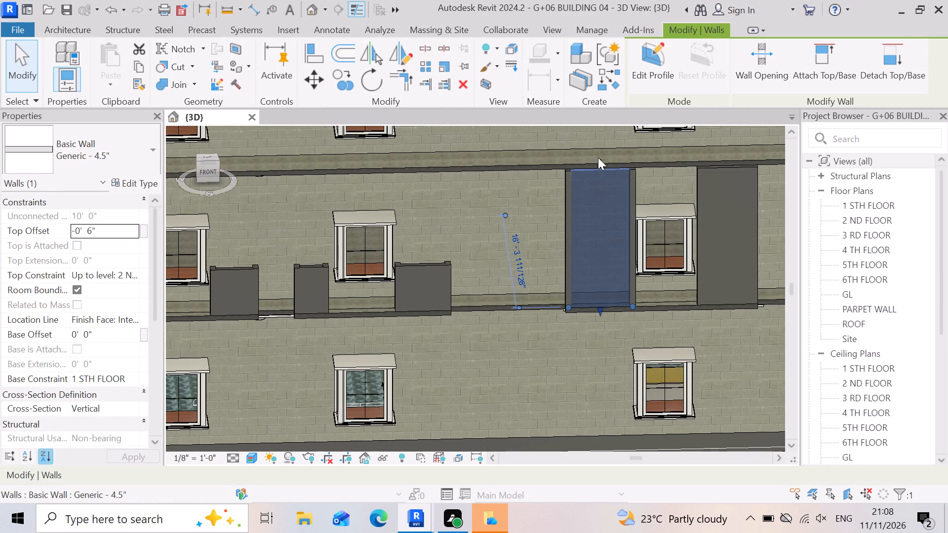
drag(598, 157, 610, 248)
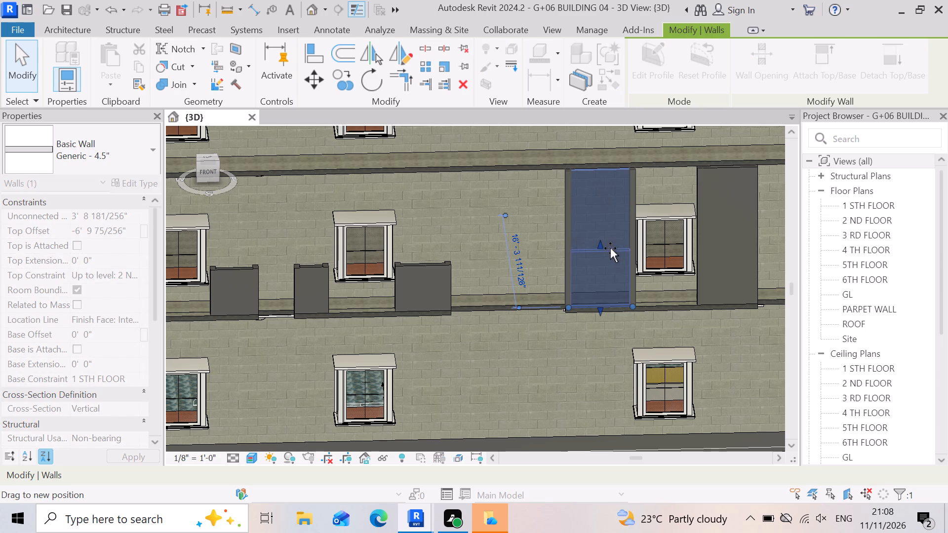
drag(610, 248, 610, 250)
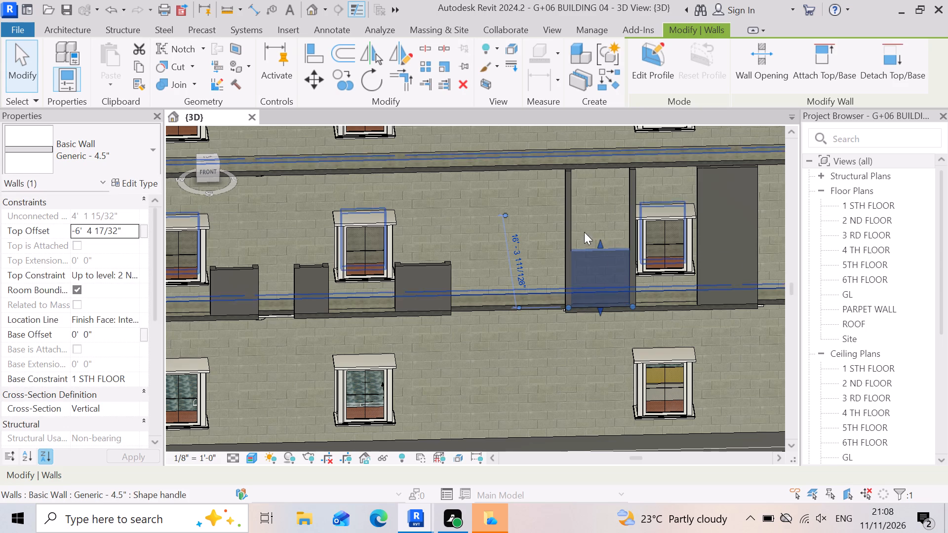
Lower both side walls of the pier before the fourth first-floor window to its front wall's top, about 4'-1" high.
click(567, 219)
drag(571, 160, 577, 201)
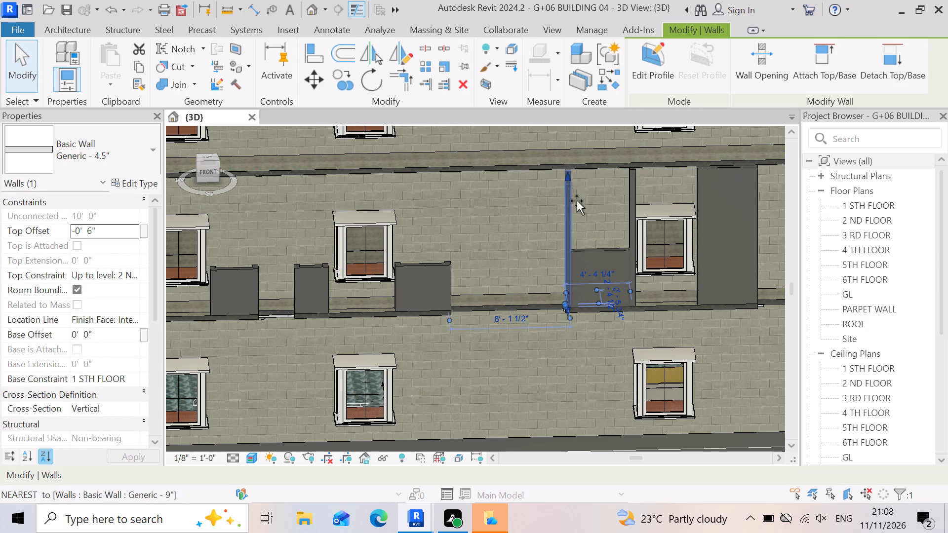
drag(577, 201, 579, 254)
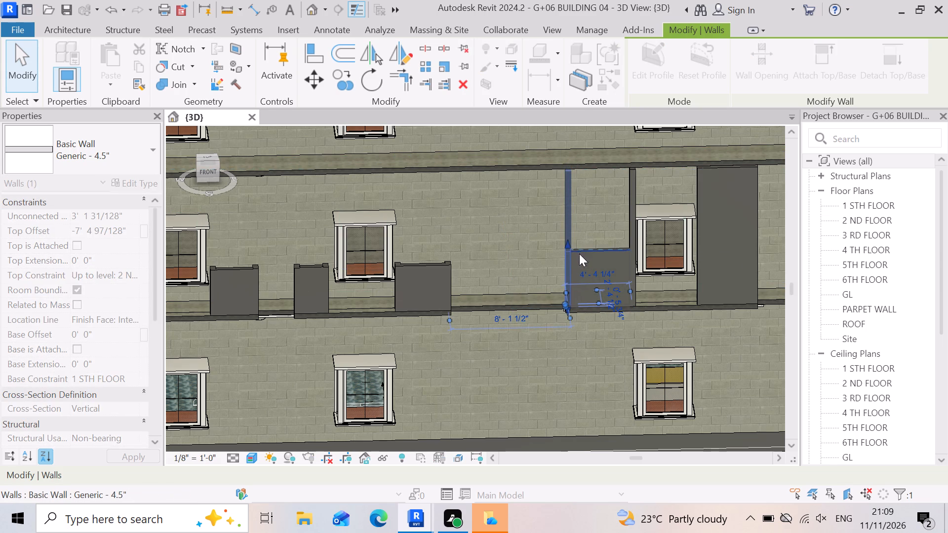
click(636, 193)
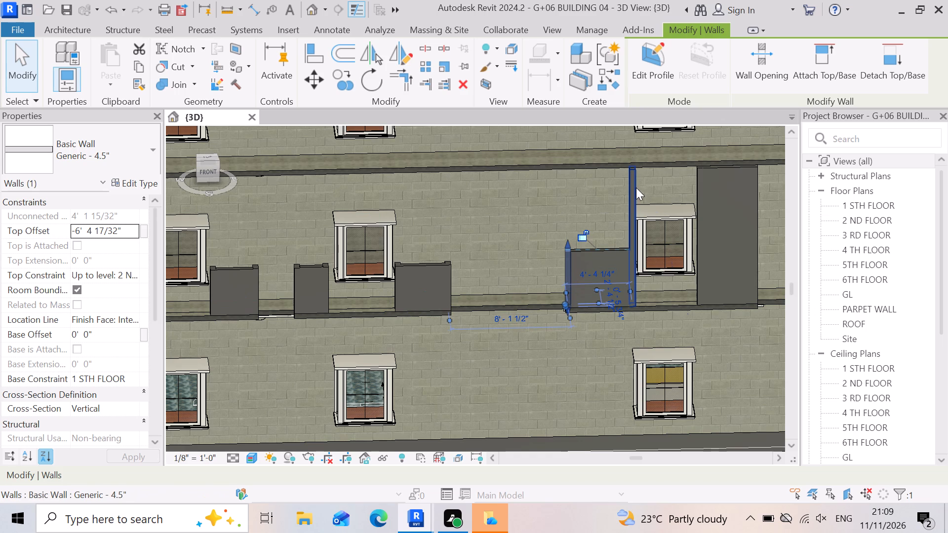
drag(629, 164, 644, 248)
scroll(551, 278, down, 5)
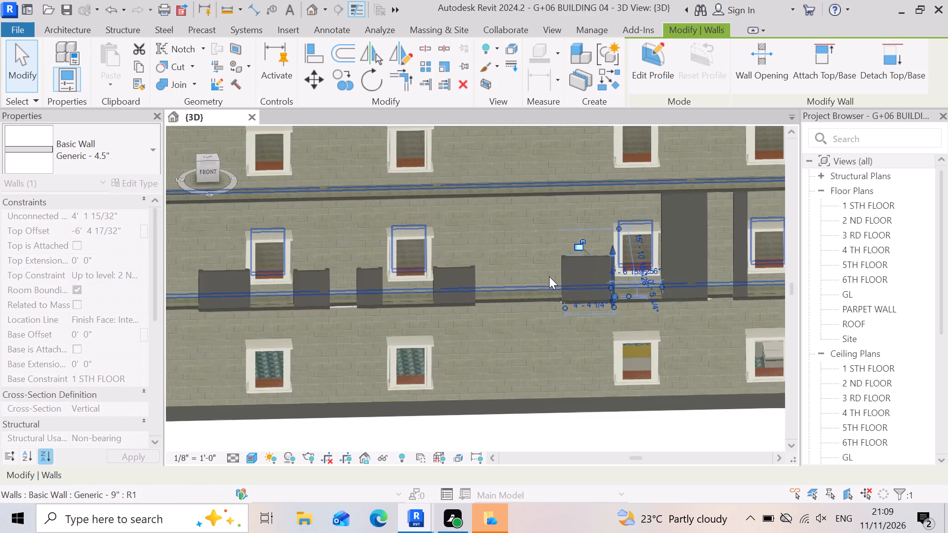
scroll(549, 276, down, 2)
click(649, 428)
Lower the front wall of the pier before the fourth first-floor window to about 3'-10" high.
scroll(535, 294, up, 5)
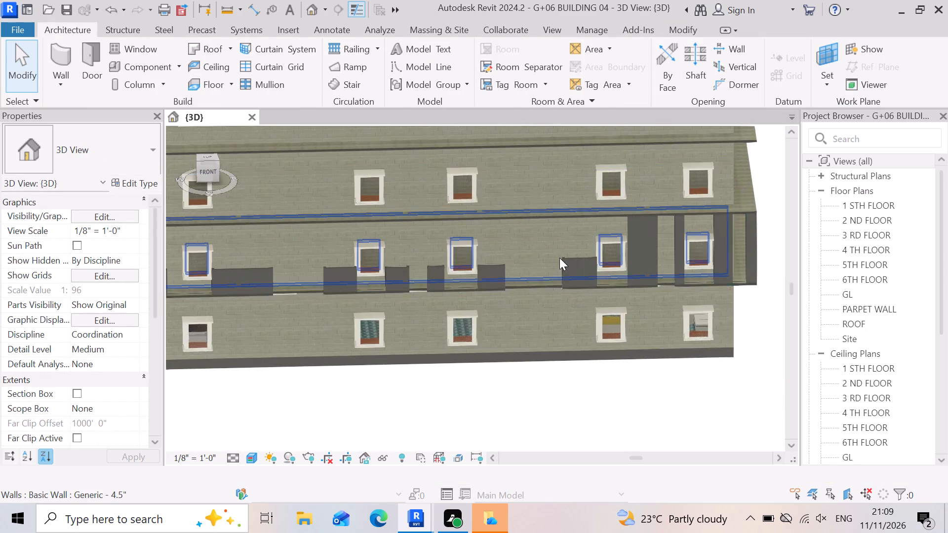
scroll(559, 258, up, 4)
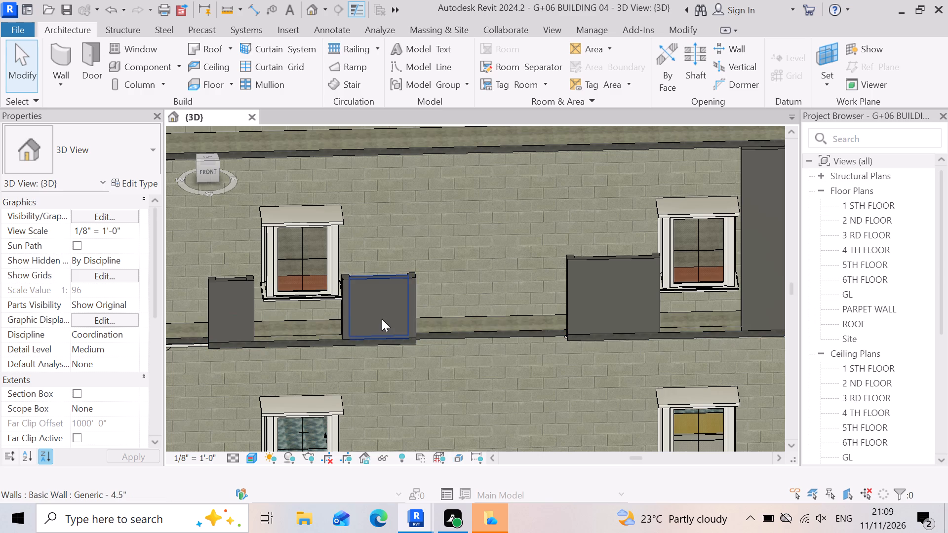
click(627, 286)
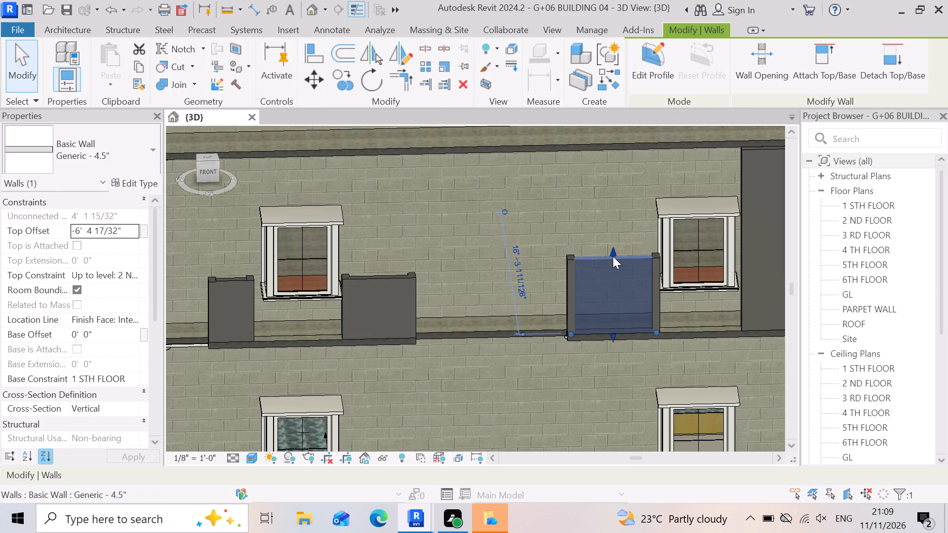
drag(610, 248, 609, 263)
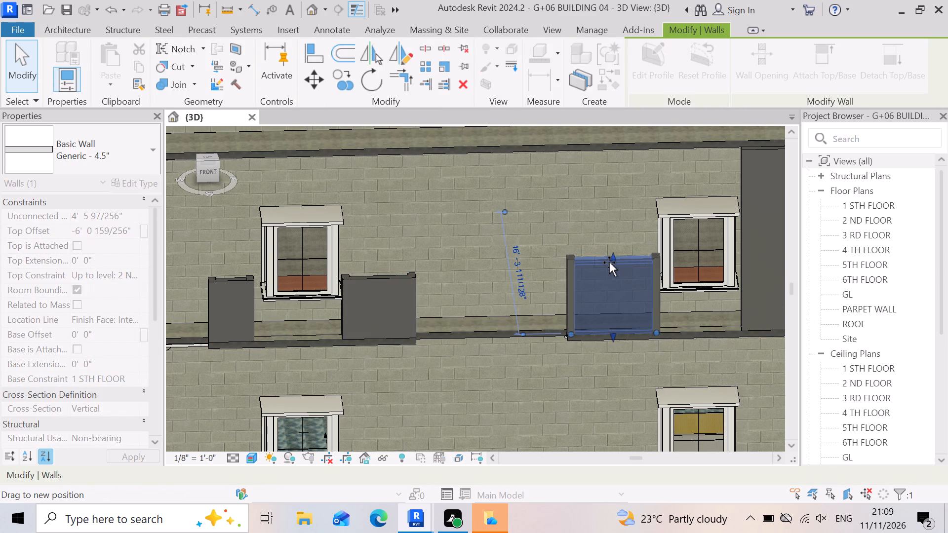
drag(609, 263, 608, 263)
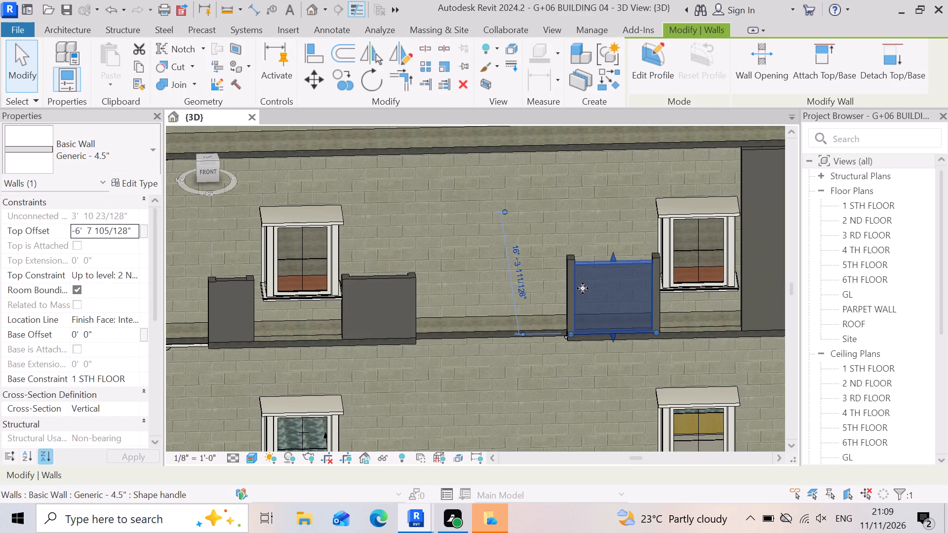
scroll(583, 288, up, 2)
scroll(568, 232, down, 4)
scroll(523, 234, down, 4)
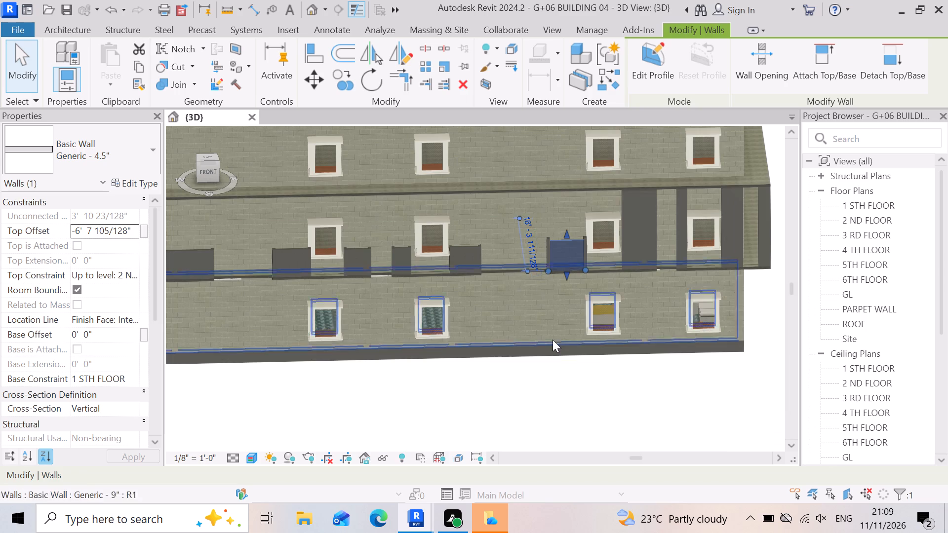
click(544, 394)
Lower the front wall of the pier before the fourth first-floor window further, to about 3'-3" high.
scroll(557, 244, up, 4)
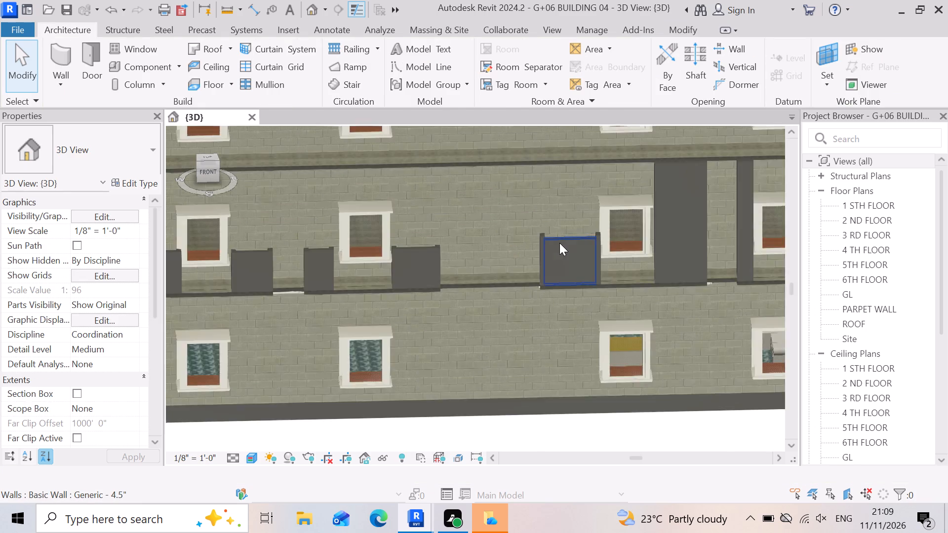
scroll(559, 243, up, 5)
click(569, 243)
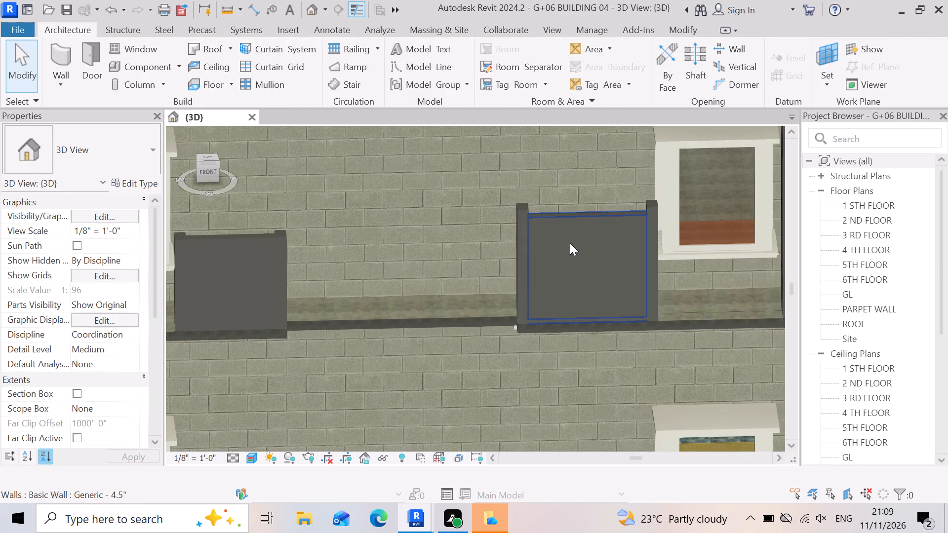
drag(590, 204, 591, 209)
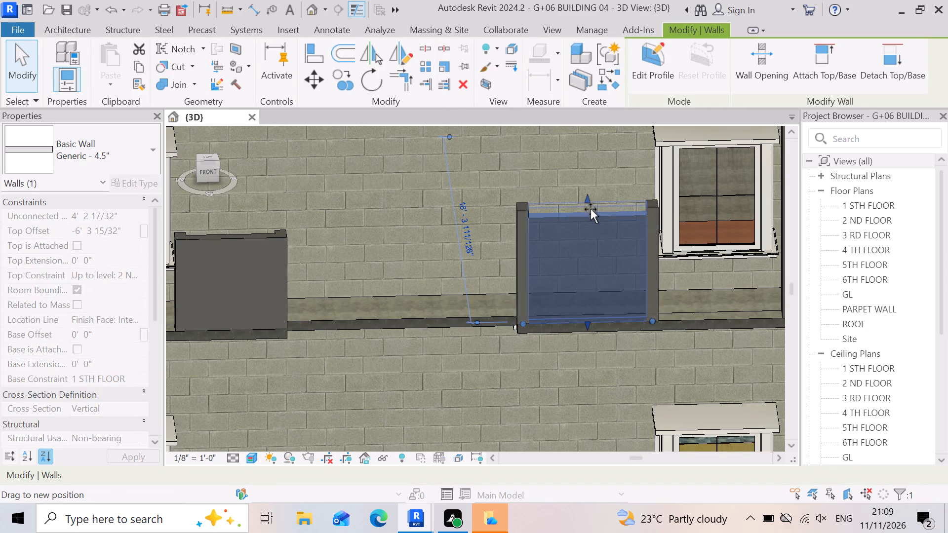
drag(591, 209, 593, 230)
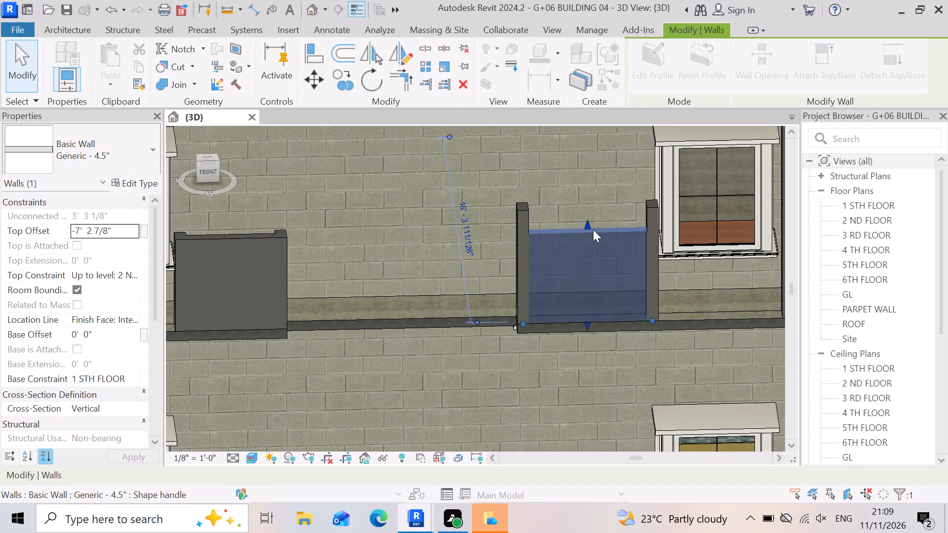
Raise the front wall of the pier before the fourth first-floor window to about 3'-6" high.
scroll(602, 271, down, 3)
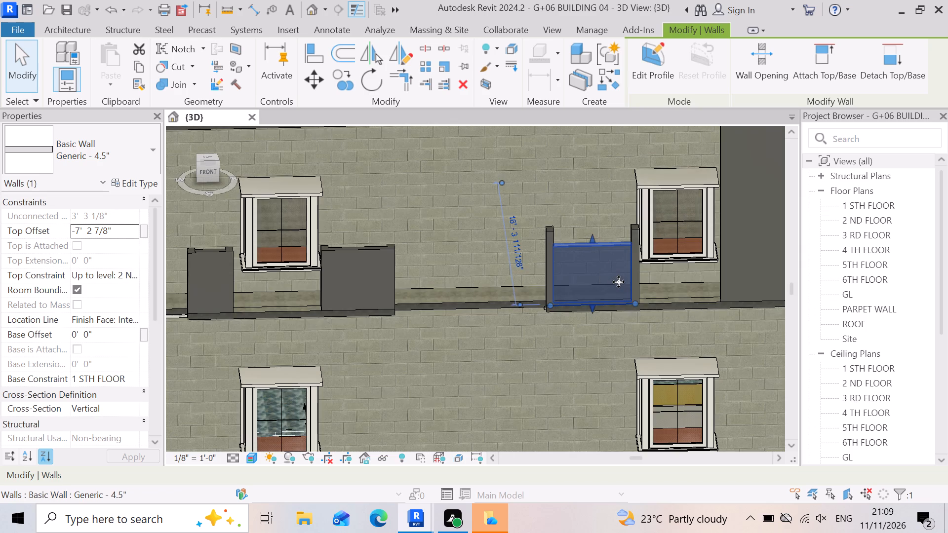
scroll(620, 284, up, 3)
scroll(622, 287, down, 3)
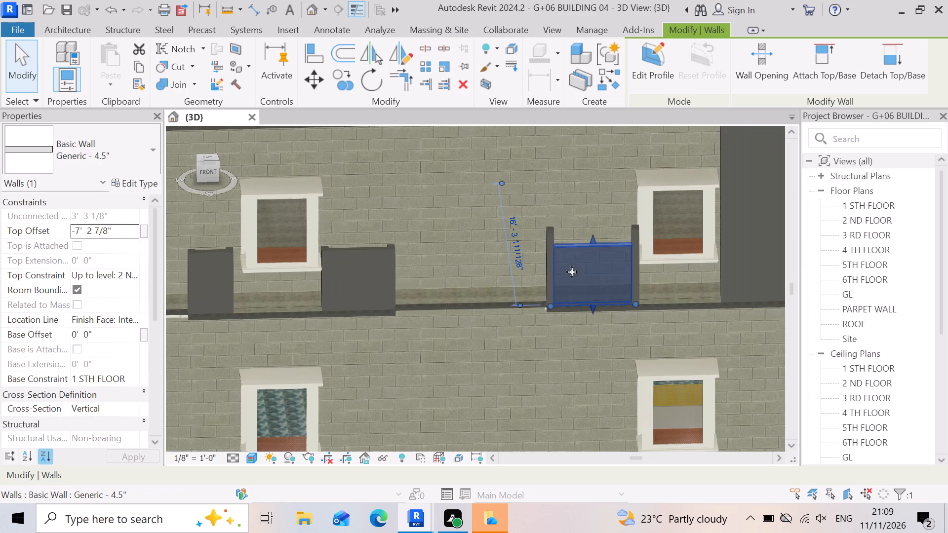
scroll(580, 246, down, 4)
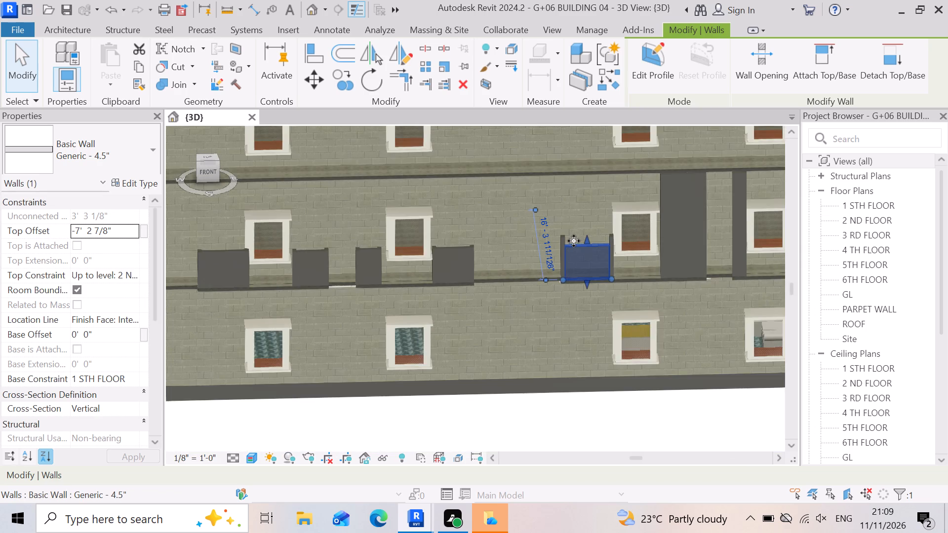
scroll(513, 260, down, 2)
scroll(444, 282, up, 1)
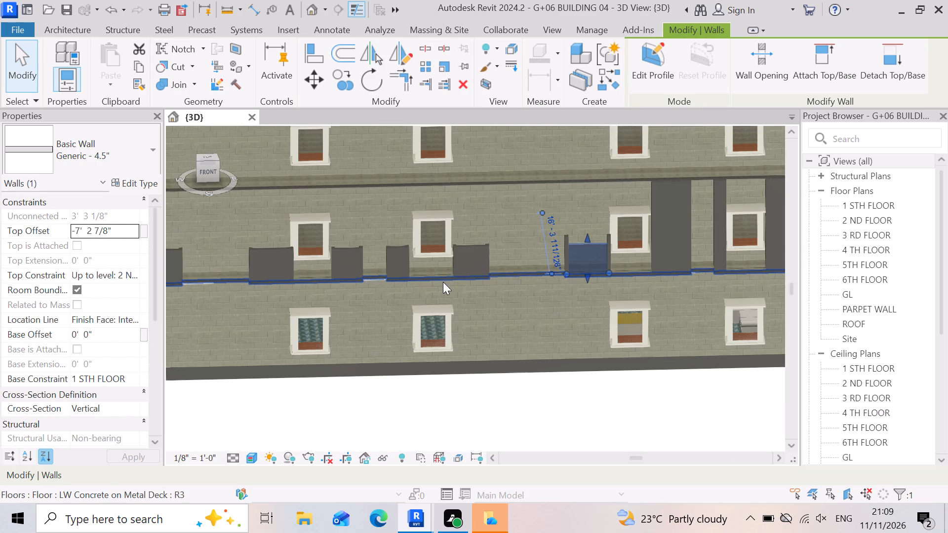
scroll(600, 253, up, 5)
scroll(551, 240, up, 4)
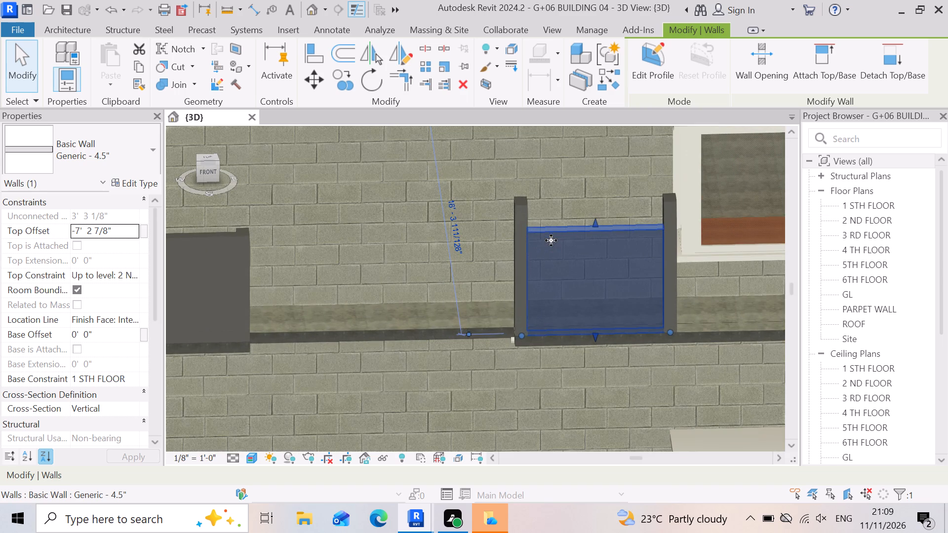
drag(594, 220, 595, 215)
click(595, 215)
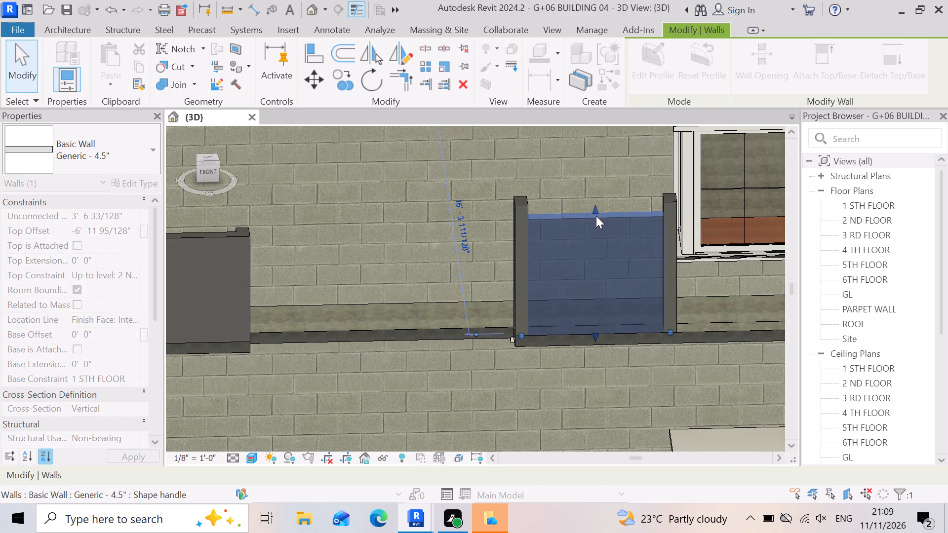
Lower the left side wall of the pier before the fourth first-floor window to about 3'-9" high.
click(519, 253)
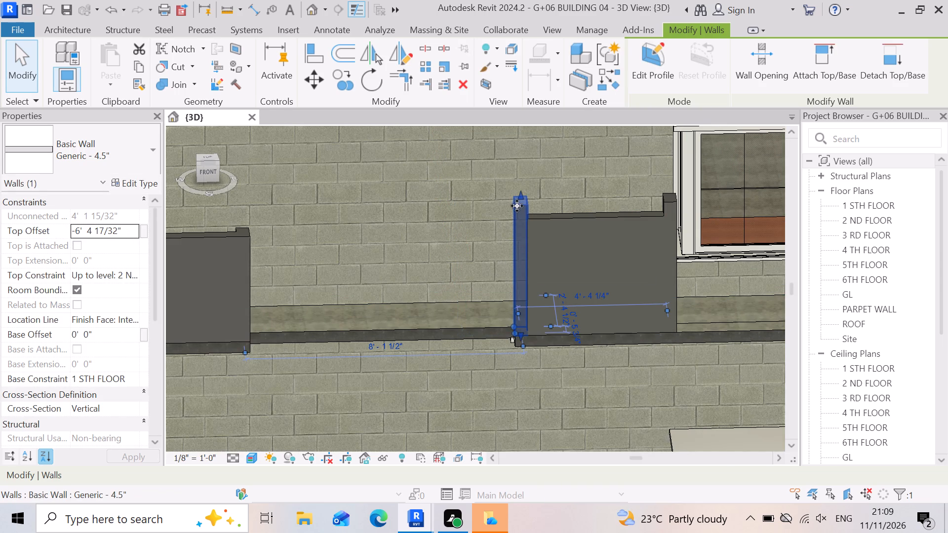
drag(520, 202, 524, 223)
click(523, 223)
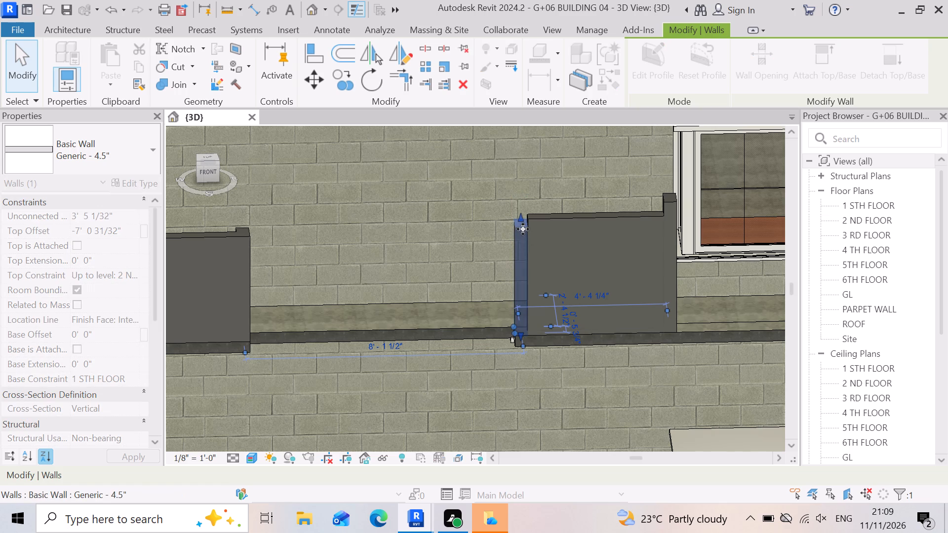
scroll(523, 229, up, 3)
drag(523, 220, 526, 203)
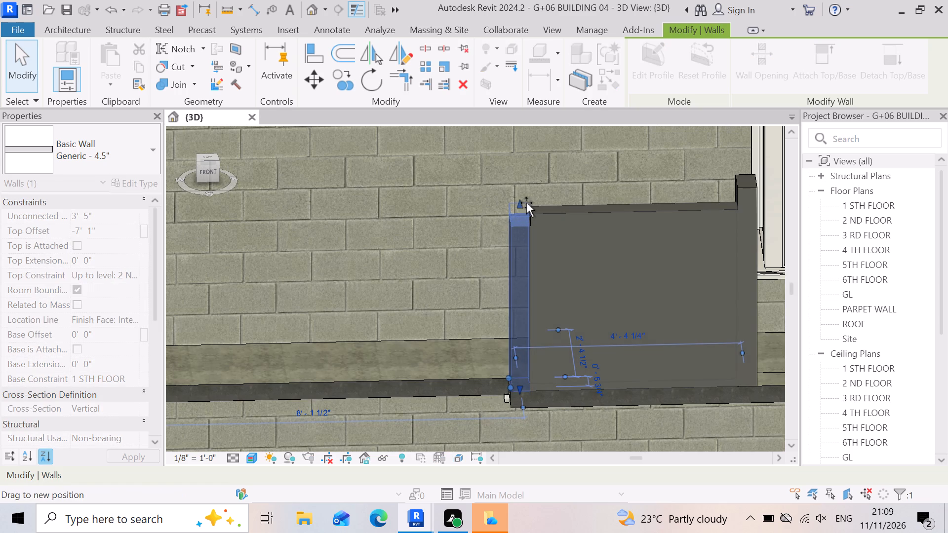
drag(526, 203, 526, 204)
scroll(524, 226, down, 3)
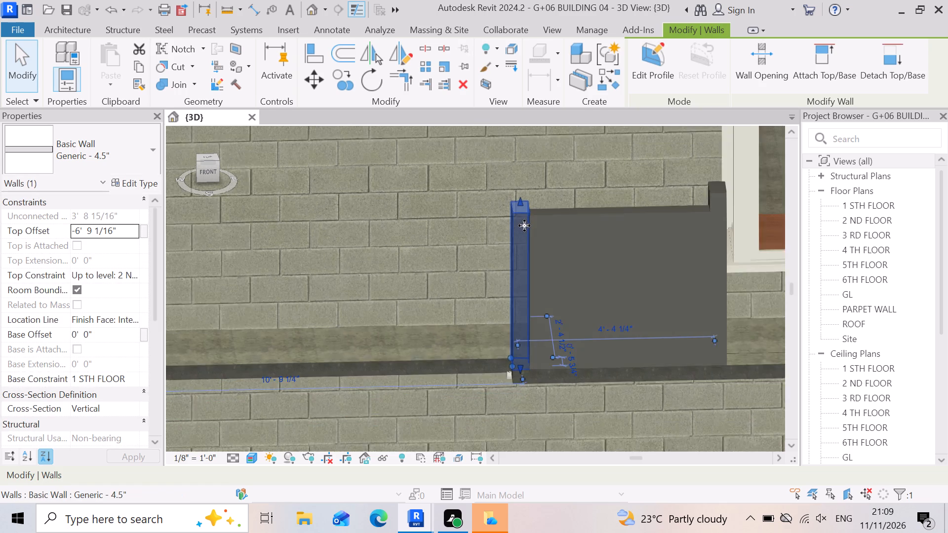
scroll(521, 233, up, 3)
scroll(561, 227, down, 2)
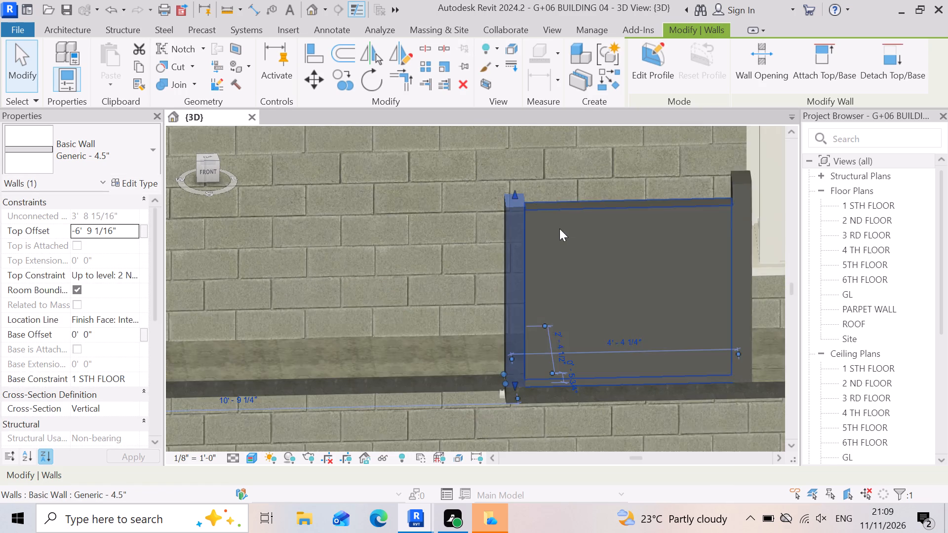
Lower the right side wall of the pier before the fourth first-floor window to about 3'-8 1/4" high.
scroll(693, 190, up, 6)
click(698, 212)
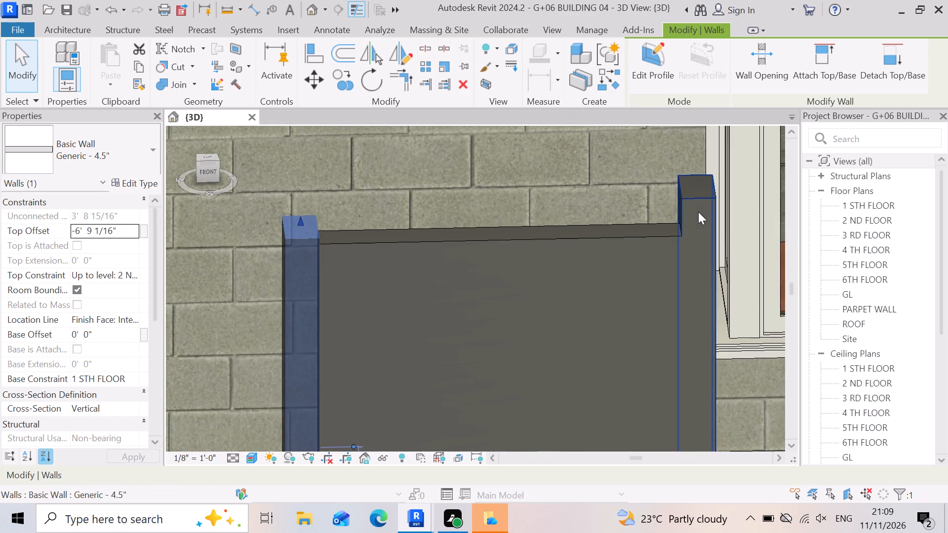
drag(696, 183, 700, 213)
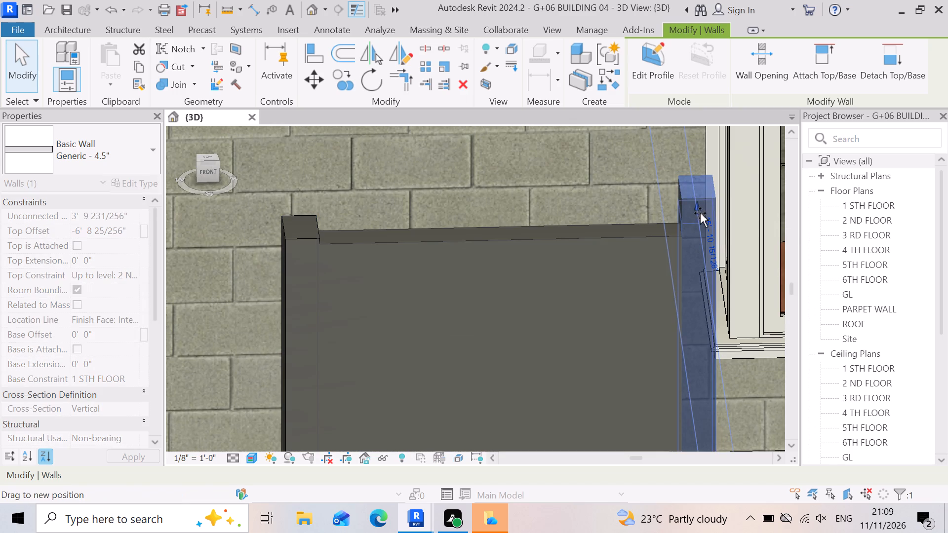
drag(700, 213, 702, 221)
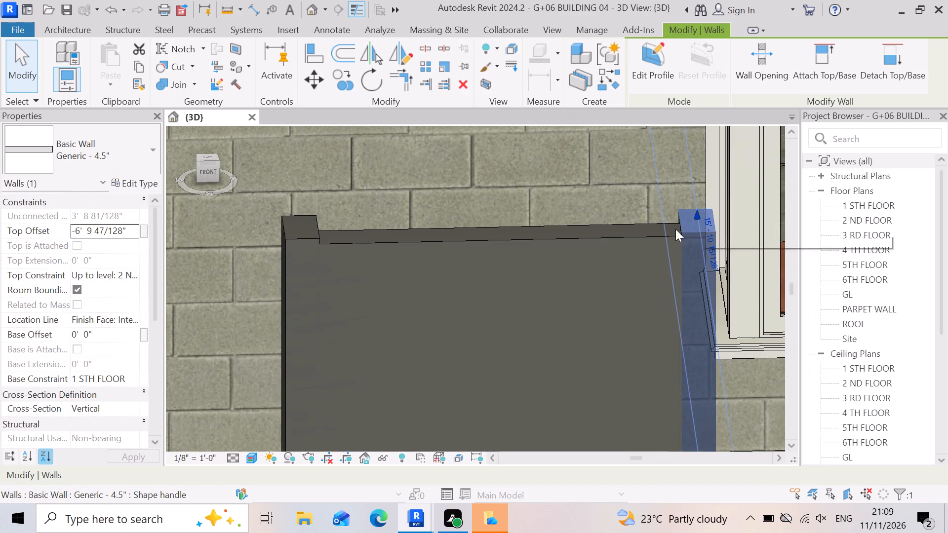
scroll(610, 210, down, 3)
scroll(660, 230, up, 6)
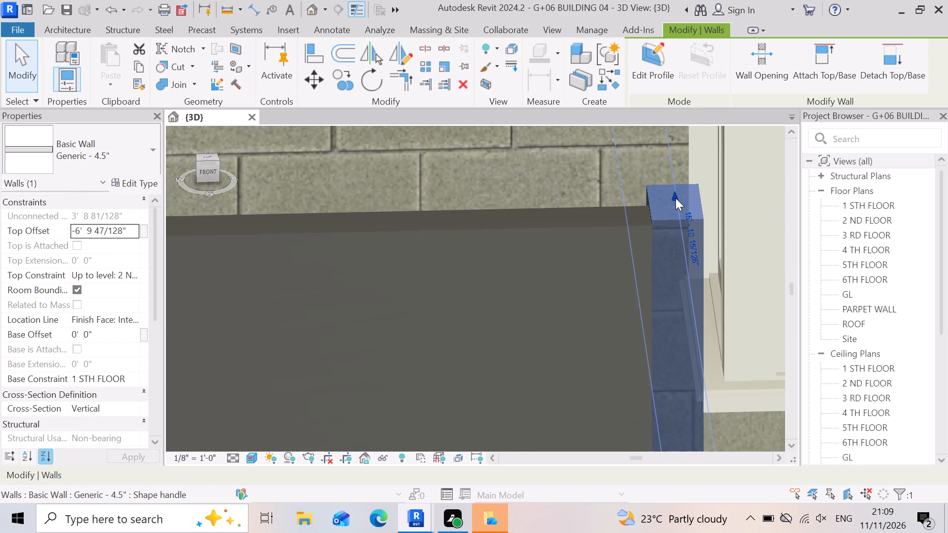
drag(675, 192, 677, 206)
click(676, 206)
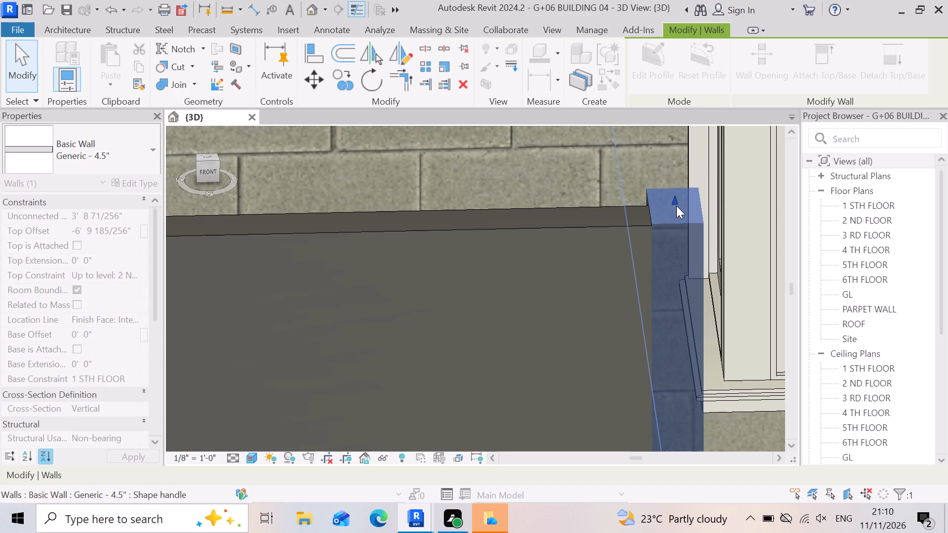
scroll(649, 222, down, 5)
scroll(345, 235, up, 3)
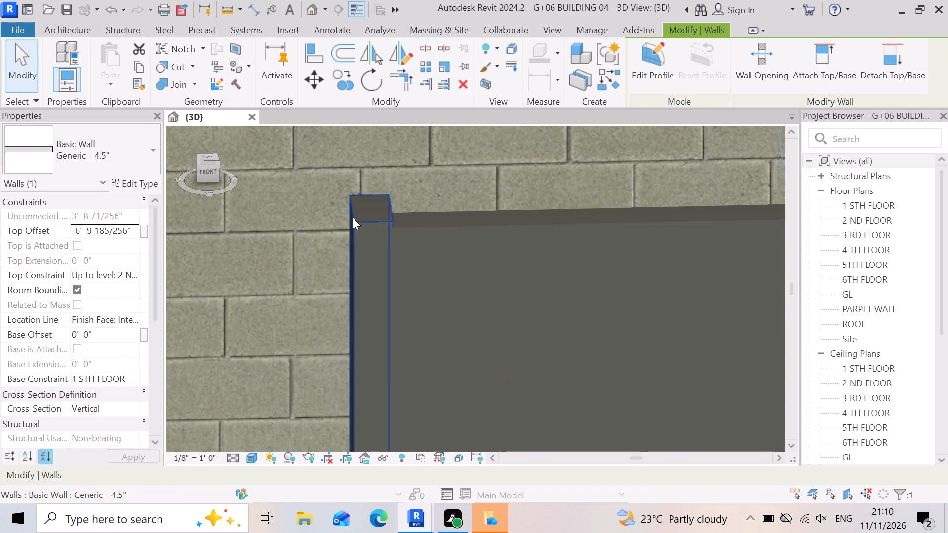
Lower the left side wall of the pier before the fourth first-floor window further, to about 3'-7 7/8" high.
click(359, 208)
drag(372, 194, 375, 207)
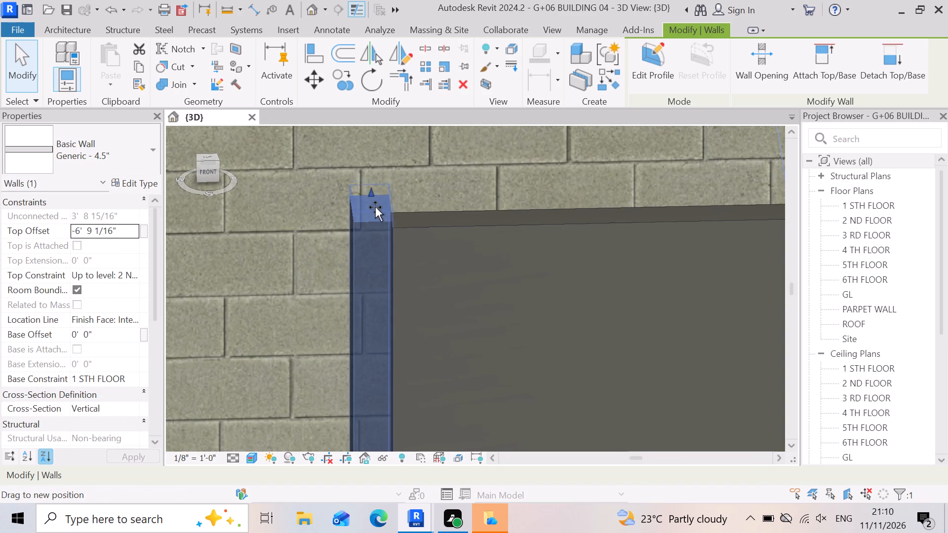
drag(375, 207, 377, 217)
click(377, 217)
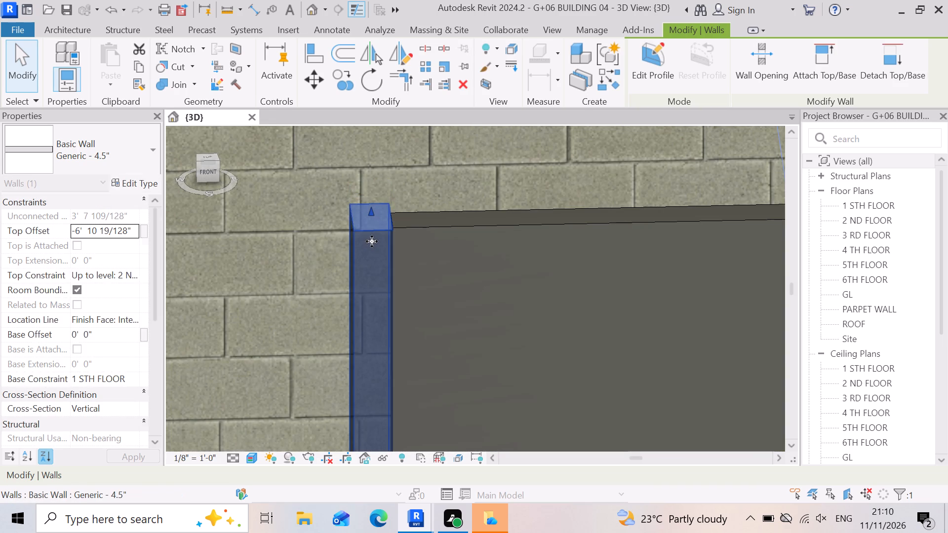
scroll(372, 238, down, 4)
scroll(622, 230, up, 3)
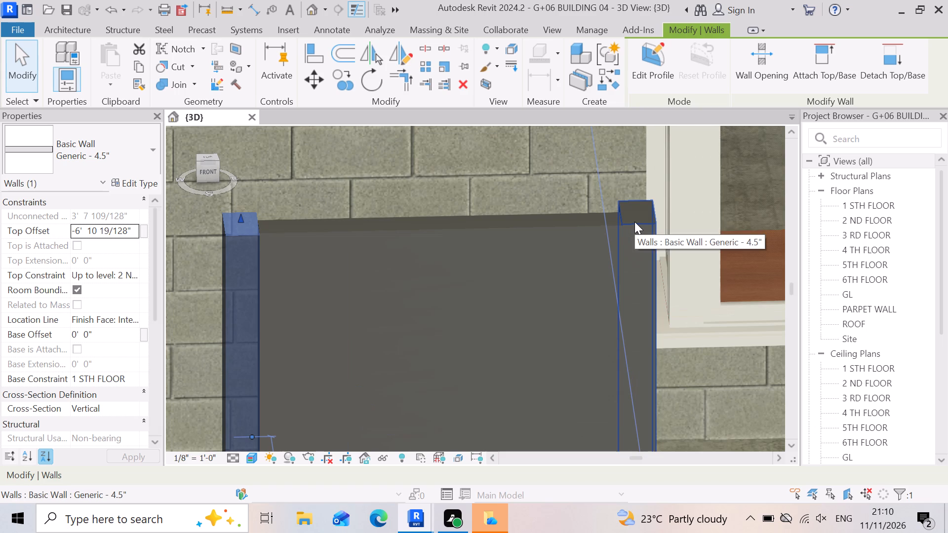
Lower the right side wall of the pier before the fourth first-floor window further, to about 3'-7 1/2" high.
click(634, 222)
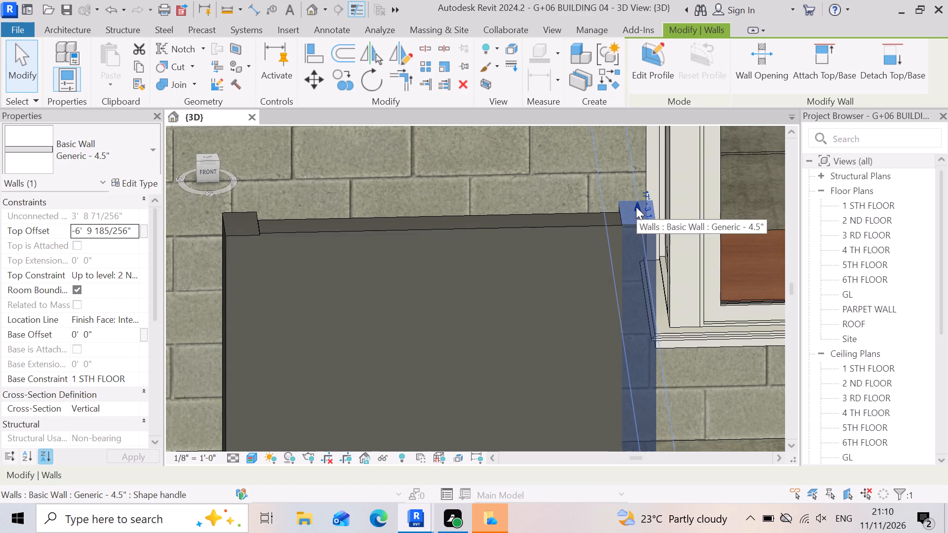
drag(636, 207, 637, 218)
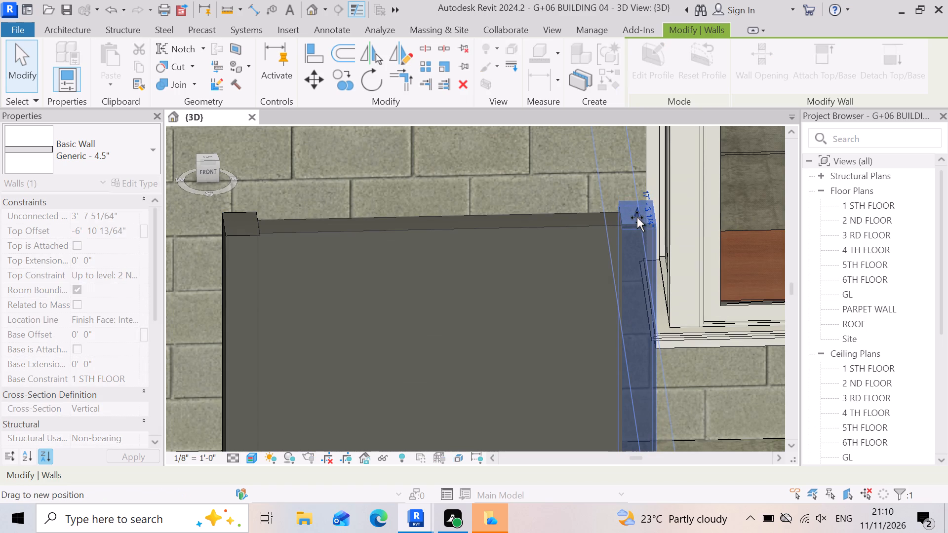
drag(637, 218, 636, 218)
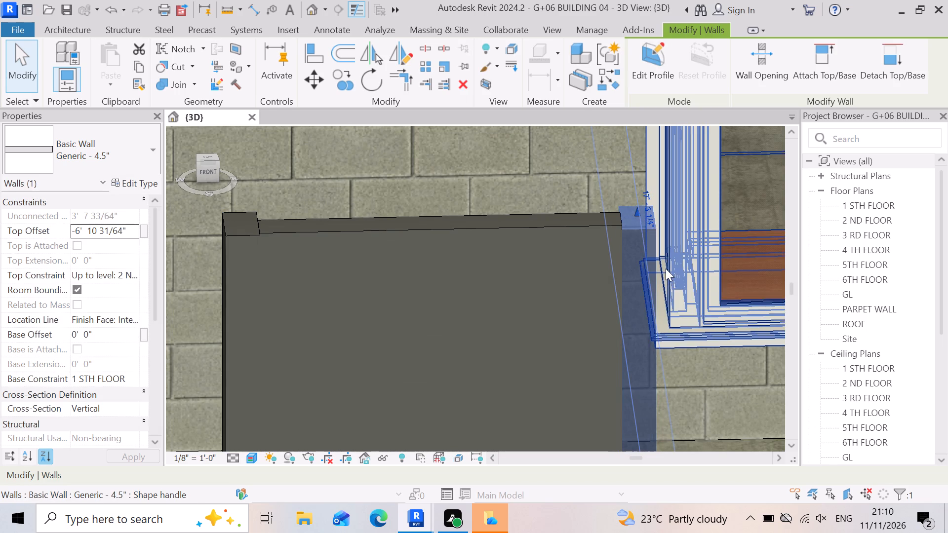
scroll(666, 268, down, 5)
scroll(513, 314, up, 5)
scroll(427, 249, up, 4)
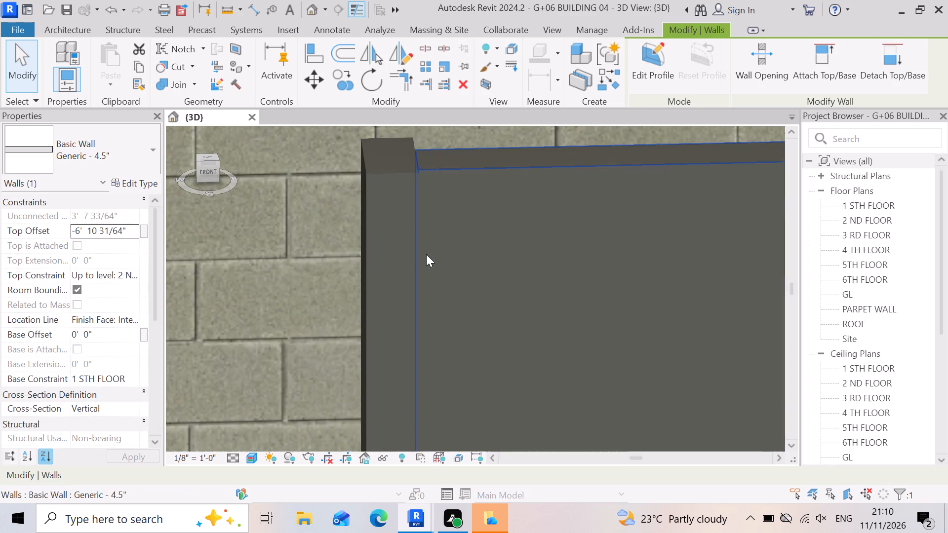
scroll(464, 298, down, 4)
scroll(388, 171, up, 3)
Lower the left side wall of the pier before the fourth first-floor window again, to about 3'-6 11/16" high.
click(444, 231)
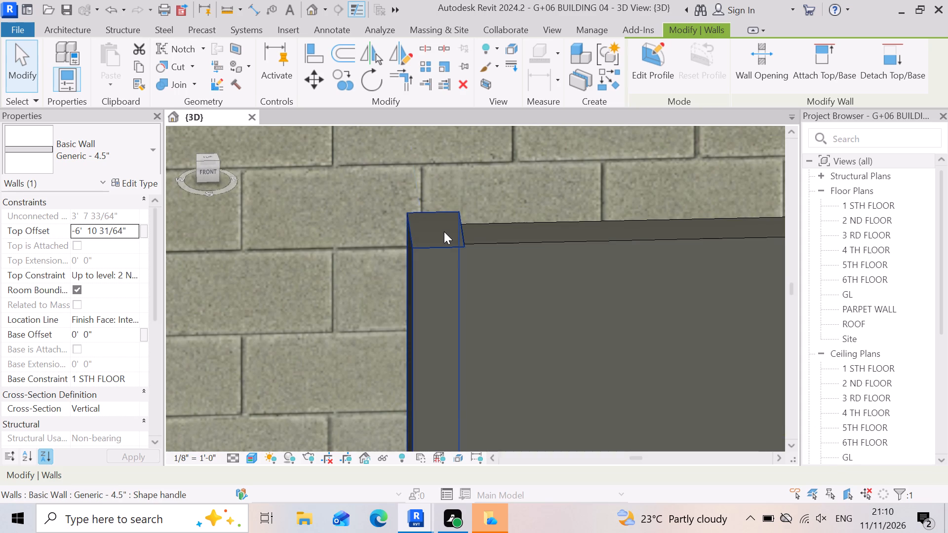
drag(434, 225, 440, 244)
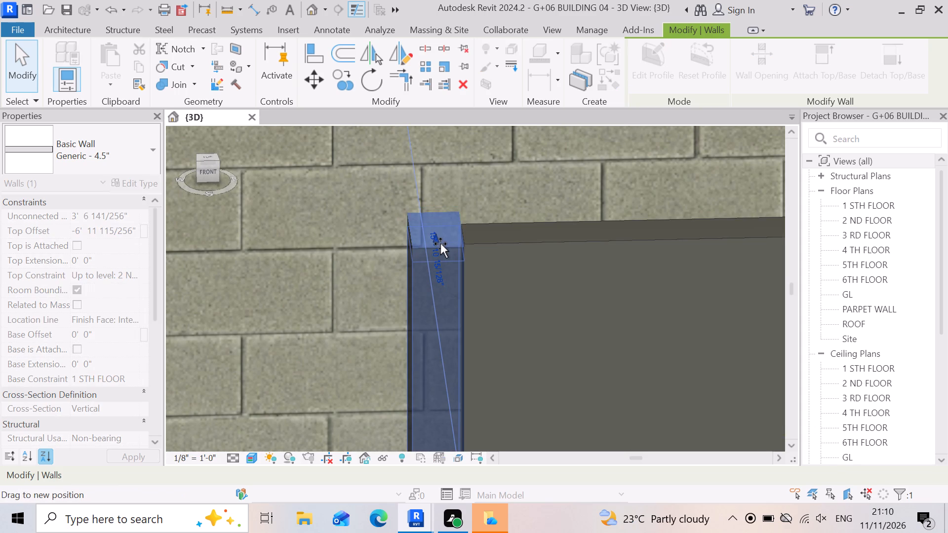
drag(440, 244, 437, 242)
scroll(439, 234, down, 3)
scroll(466, 235, up, 4)
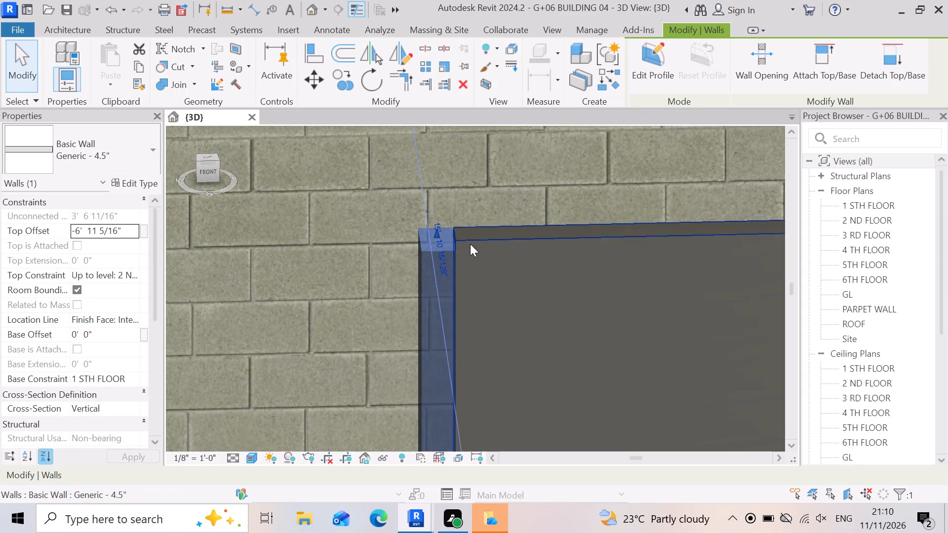
scroll(470, 244, up, 5)
scroll(391, 240, down, 15)
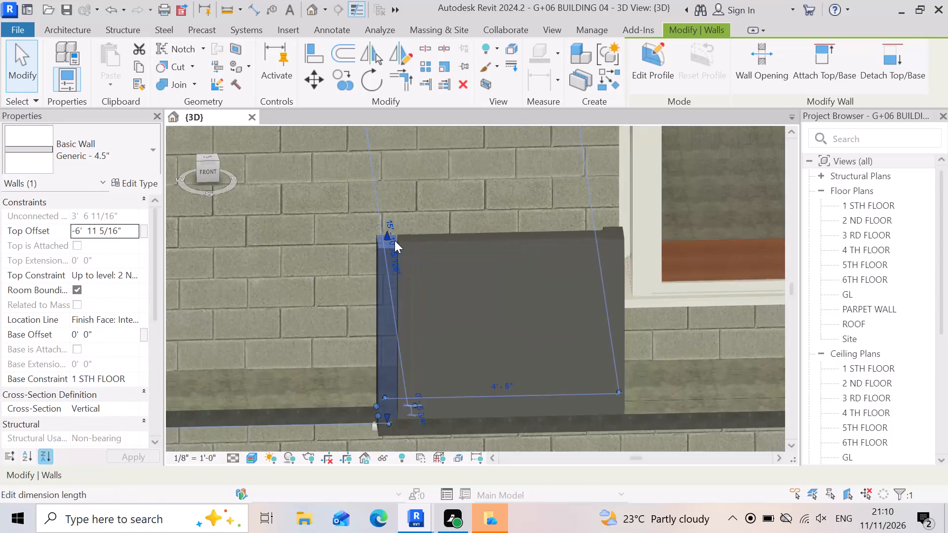
scroll(395, 240, down, 2)
scroll(426, 279, down, 8)
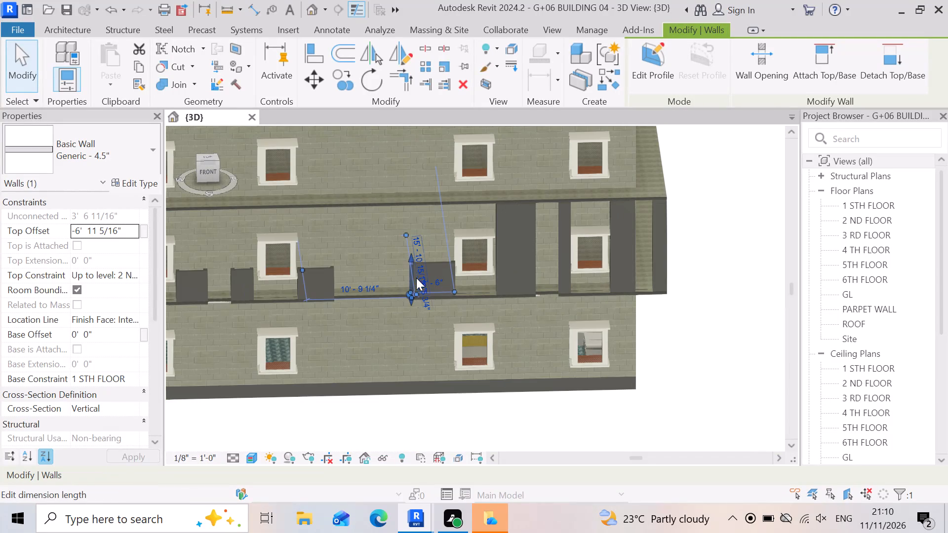
click(534, 419)
Lower the front wall of the full-height pier just after the fourth first-floor window to about 3'-10" high.
scroll(392, 267, up, 2)
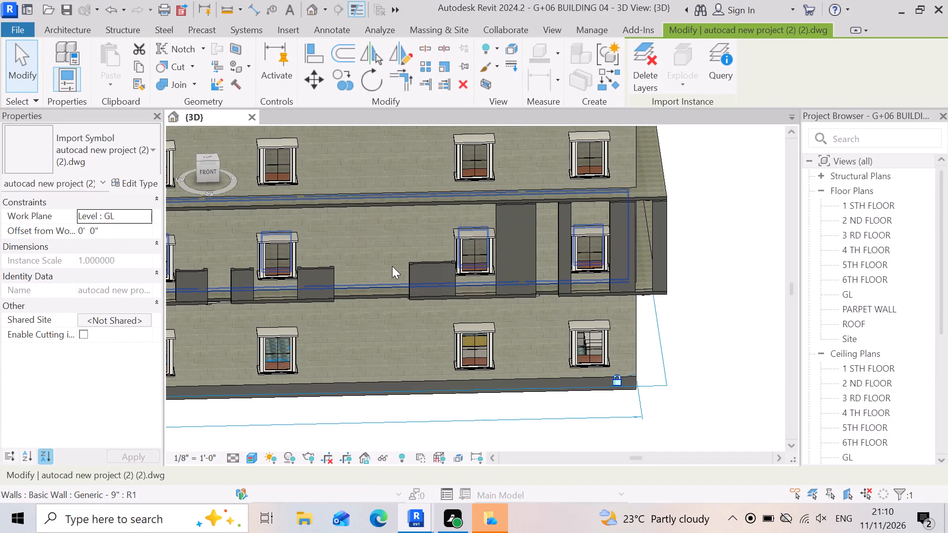
scroll(392, 266, up, 1)
click(563, 261)
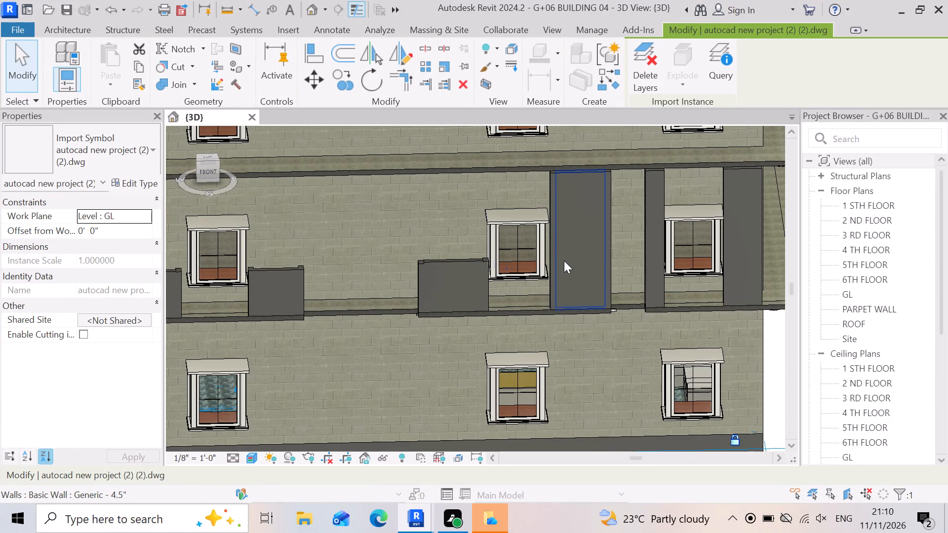
drag(580, 166, 588, 248)
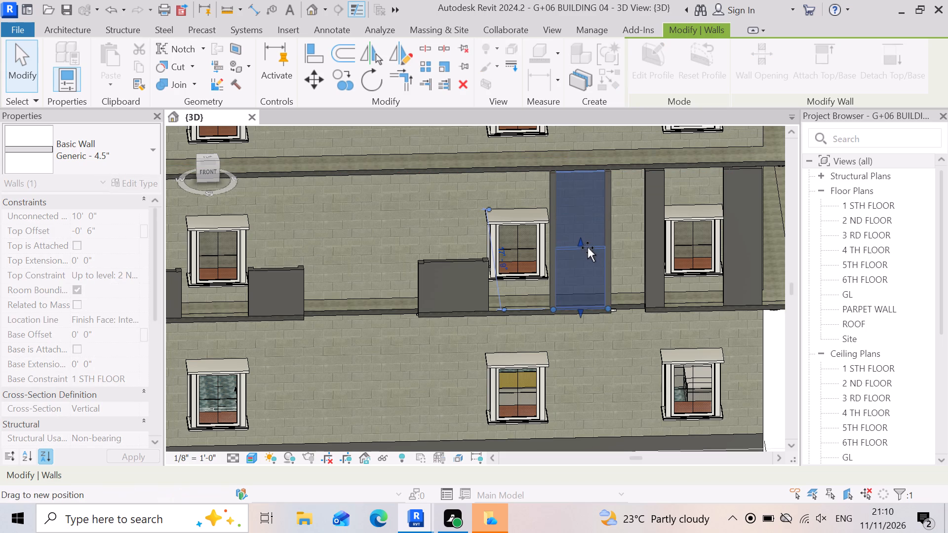
drag(588, 248, 584, 256)
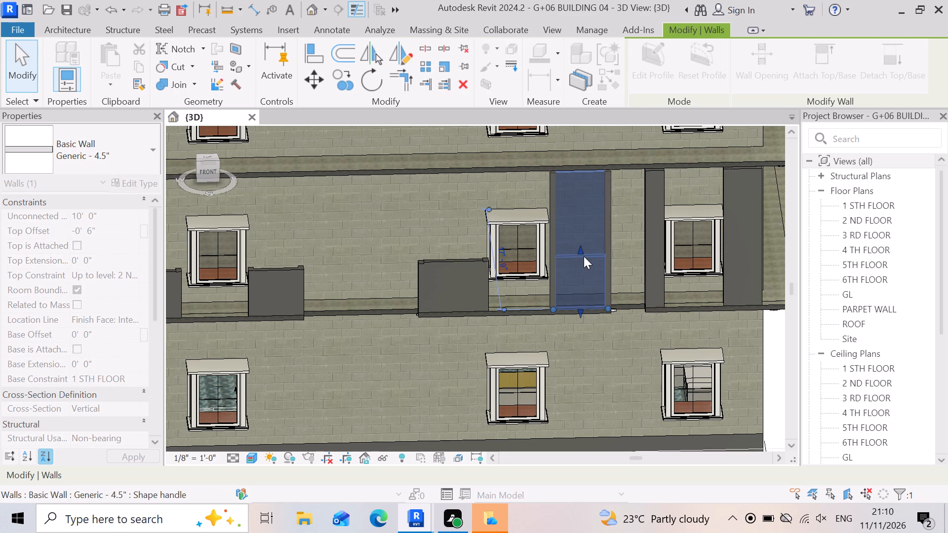
Lower both side walls of the pier after the fourth first-floor window to its front wall's top, about 3'-10" high.
click(553, 210)
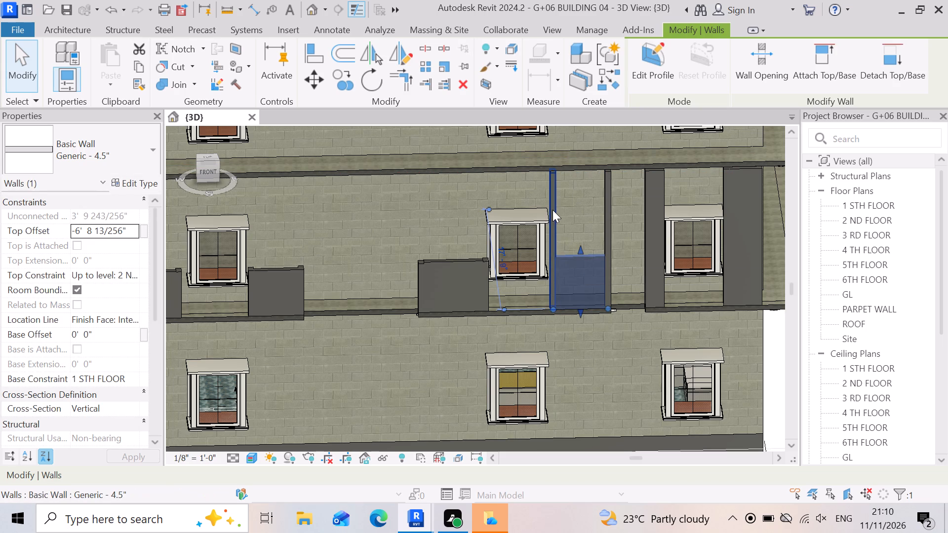
drag(554, 166, 569, 238)
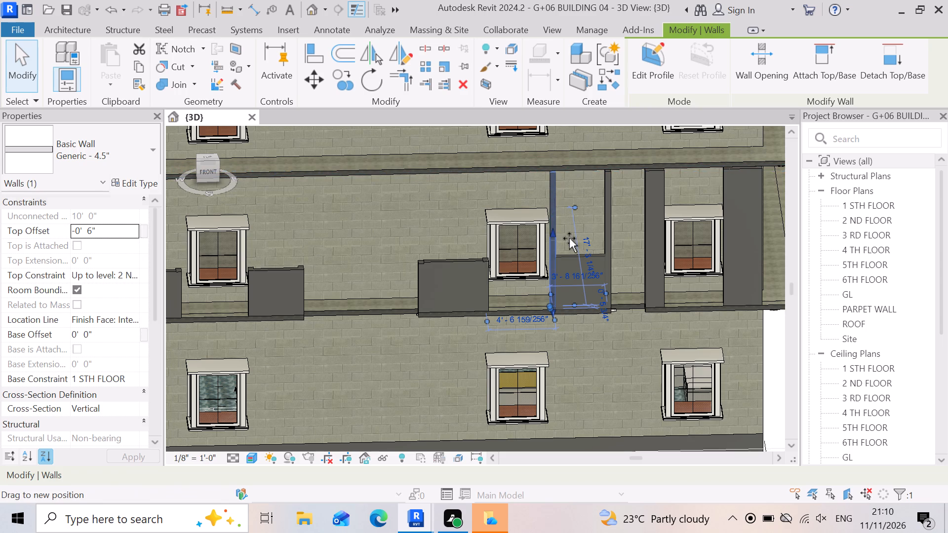
drag(569, 238, 571, 256)
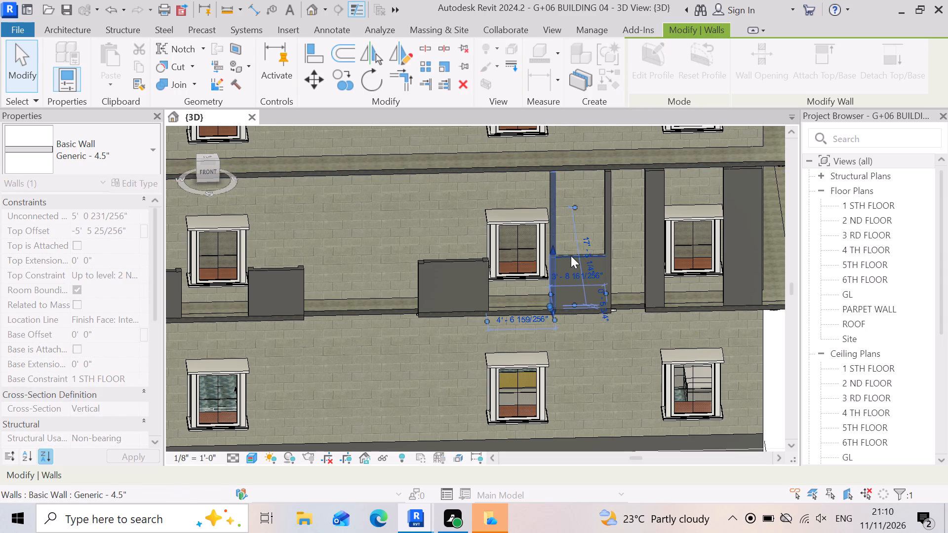
click(604, 209)
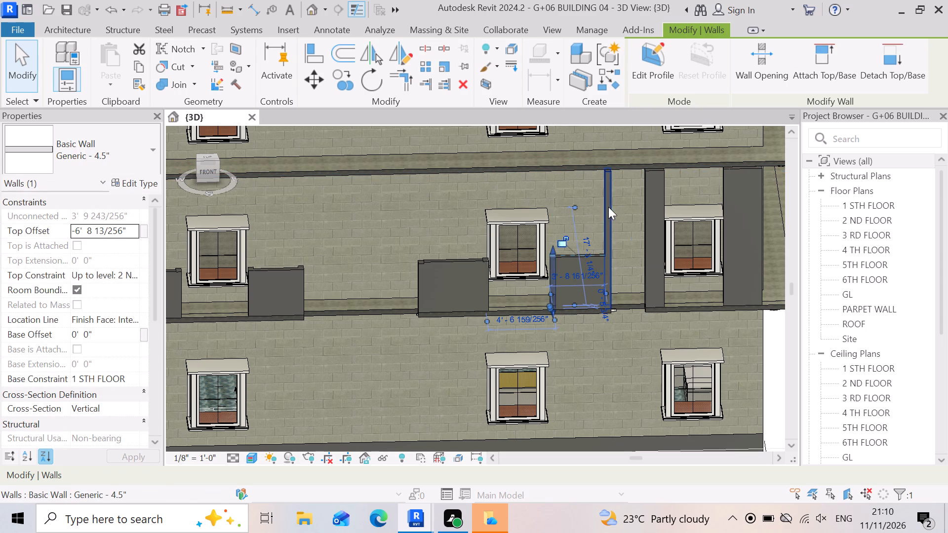
drag(611, 166, 614, 213)
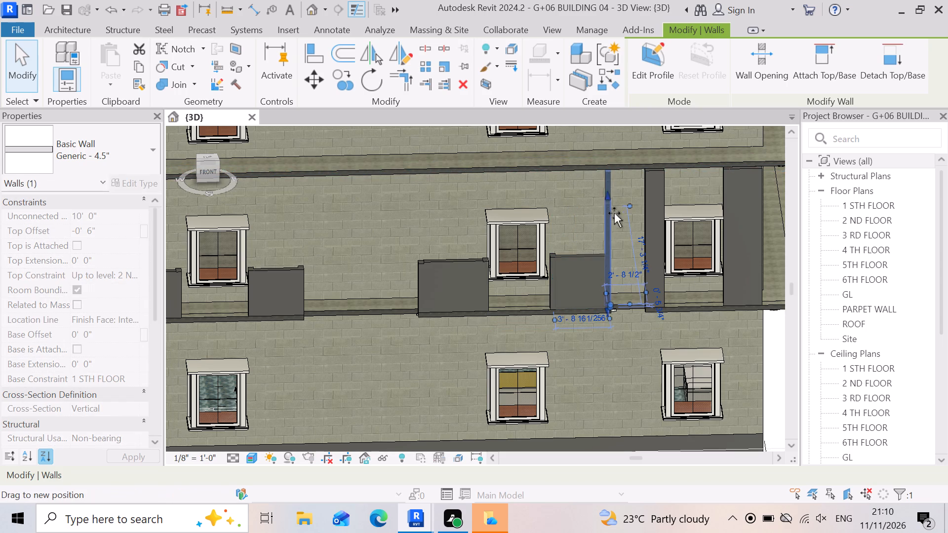
drag(614, 213, 615, 255)
scroll(558, 259, down, 3)
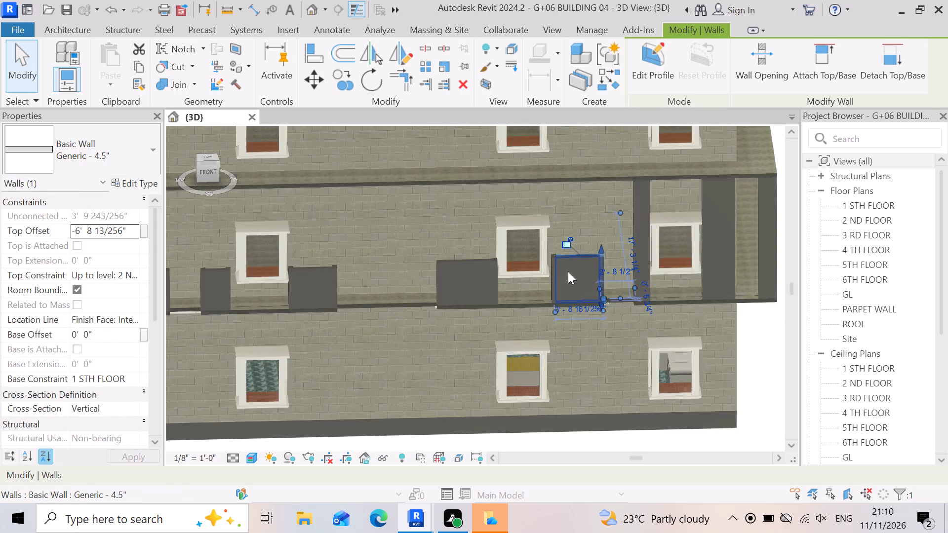
scroll(571, 281, up, 1)
click(753, 389)
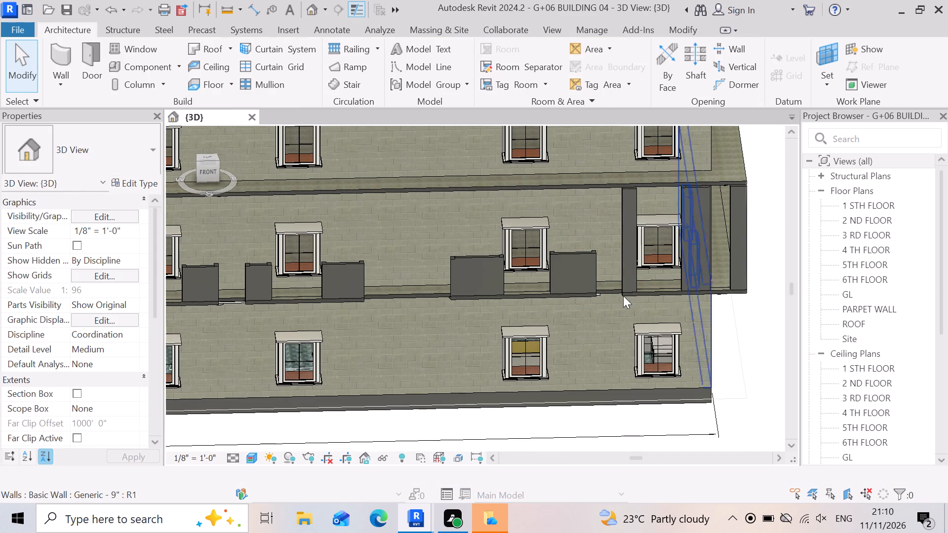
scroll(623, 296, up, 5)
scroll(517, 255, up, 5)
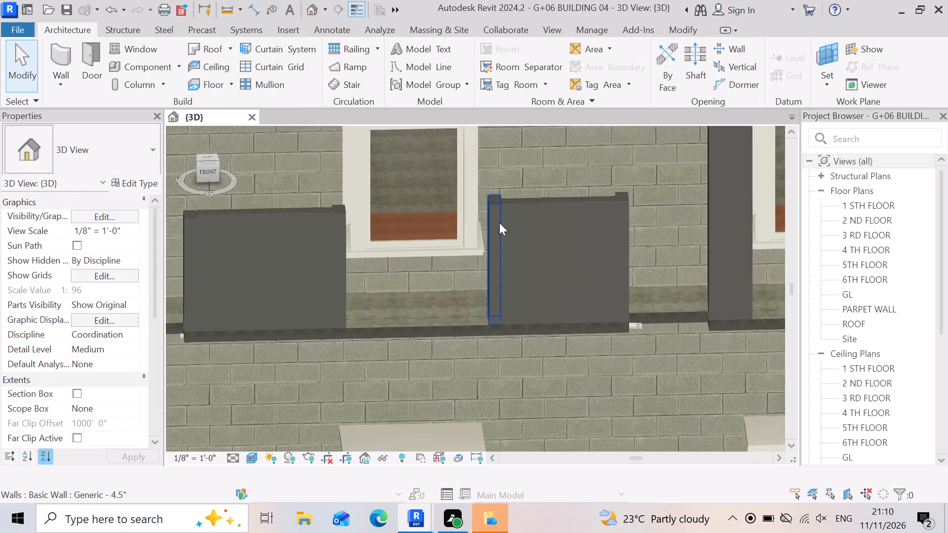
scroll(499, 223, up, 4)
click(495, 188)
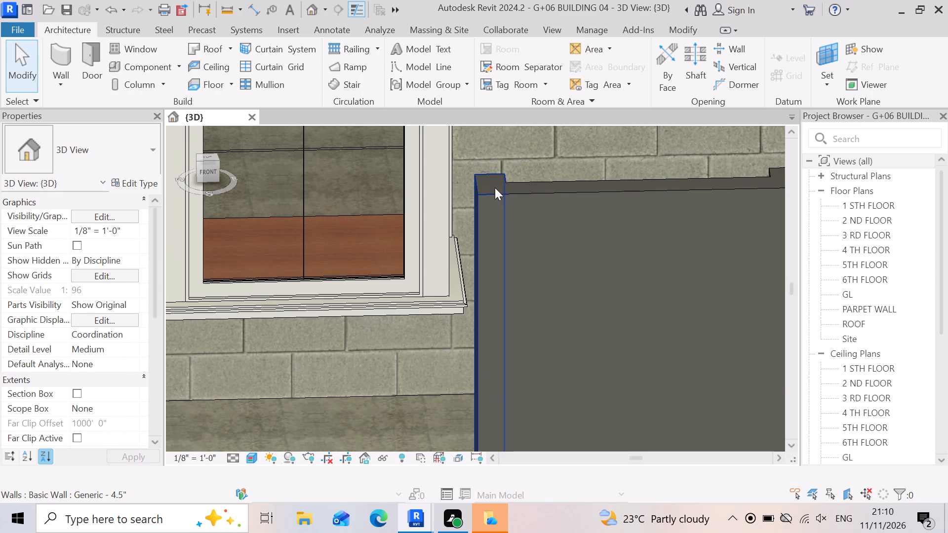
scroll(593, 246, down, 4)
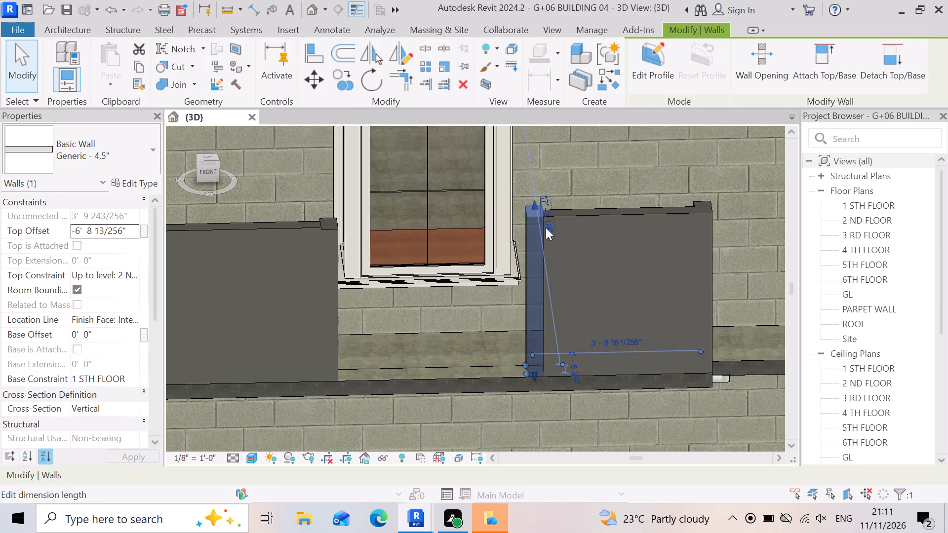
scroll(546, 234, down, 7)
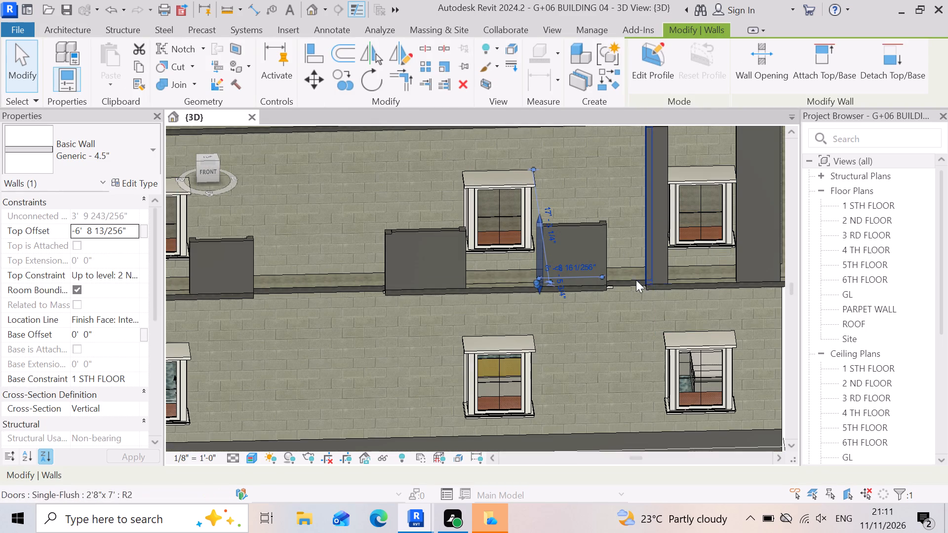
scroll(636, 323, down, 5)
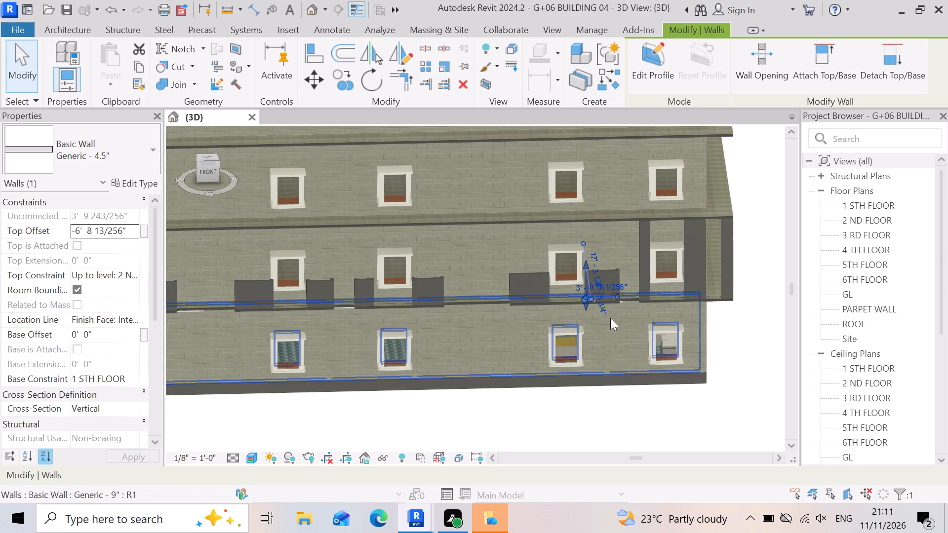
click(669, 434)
Lower the left side wall of the pier after the fourth first-floor window slightly, to about 3'-9 3/16" high.
scroll(623, 291, up, 1)
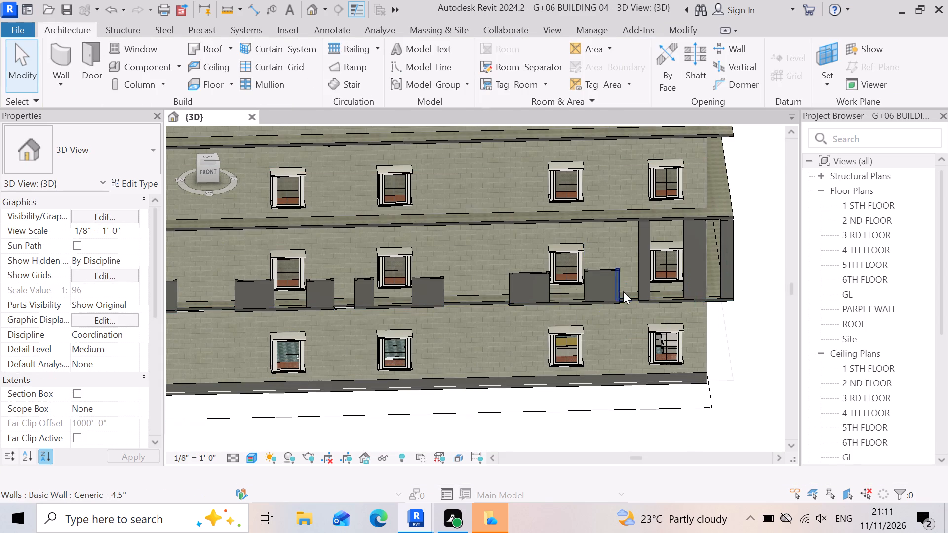
scroll(623, 291, up, 9)
scroll(490, 221, up, 2)
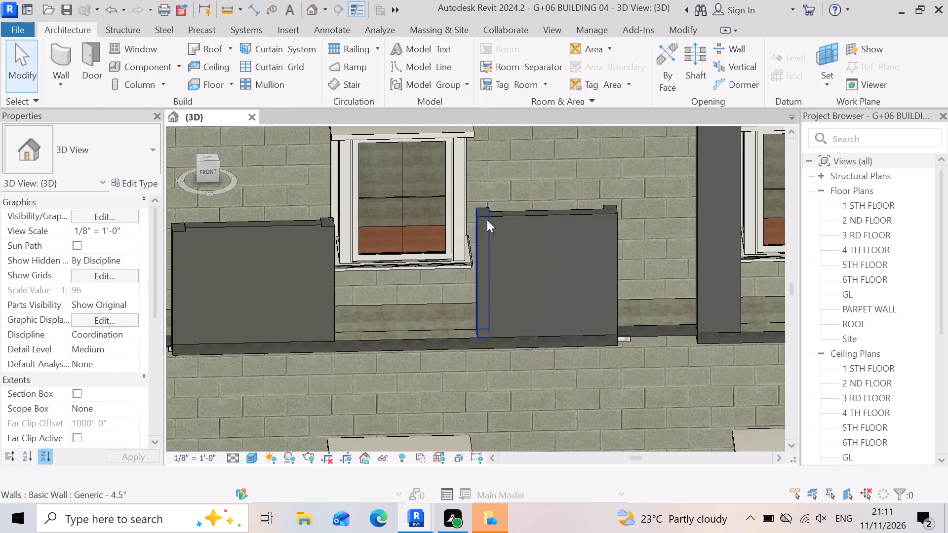
scroll(487, 220, up, 5)
scroll(509, 231, down, 3)
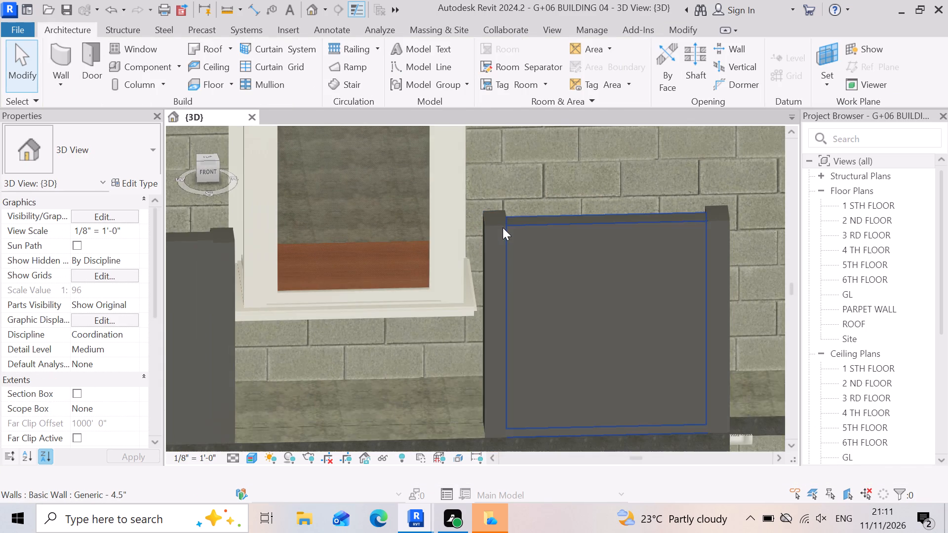
scroll(503, 228, down, 3)
scroll(497, 225, up, 6)
click(496, 224)
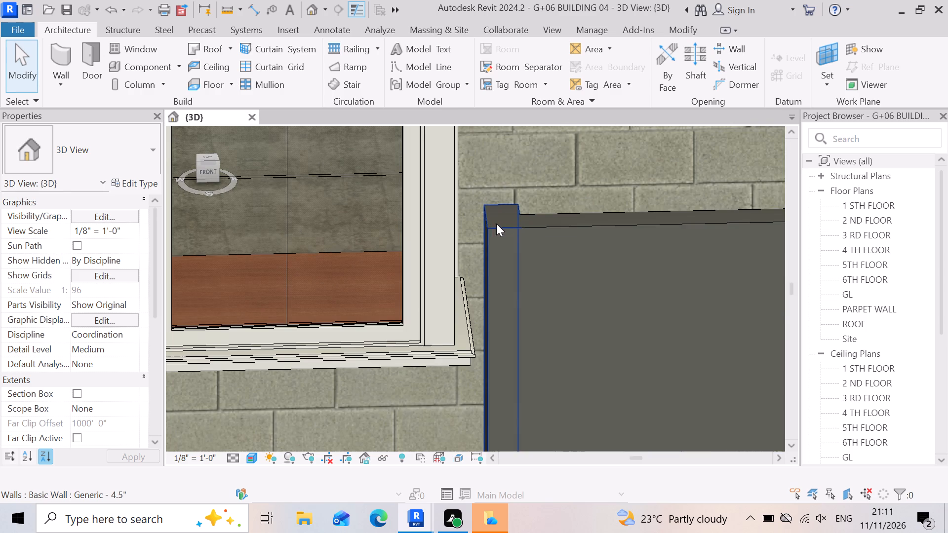
drag(501, 213, 506, 223)
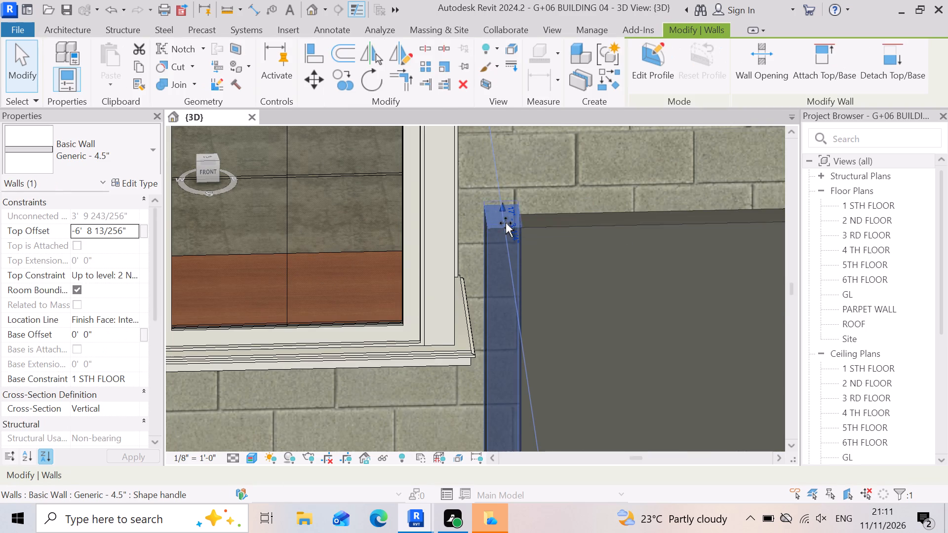
drag(506, 223, 506, 222)
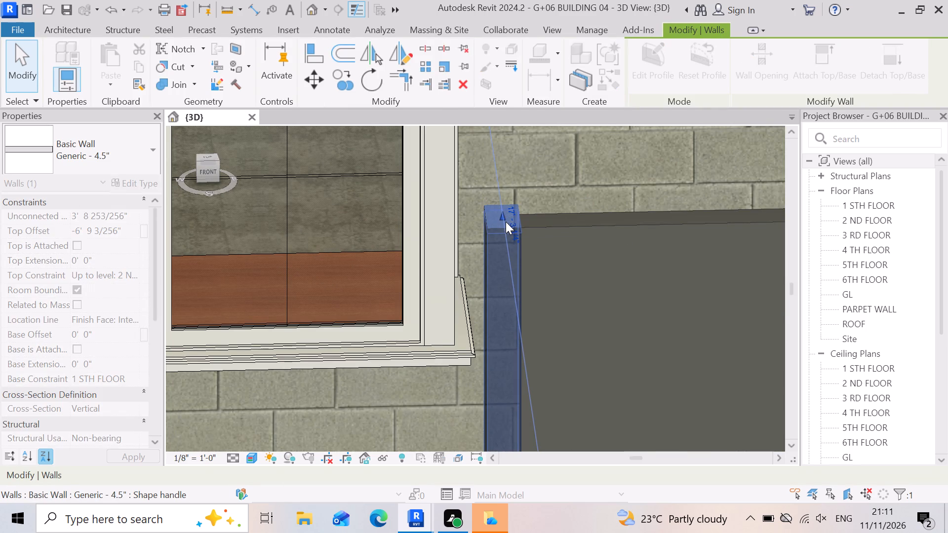
scroll(455, 224, down, 4)
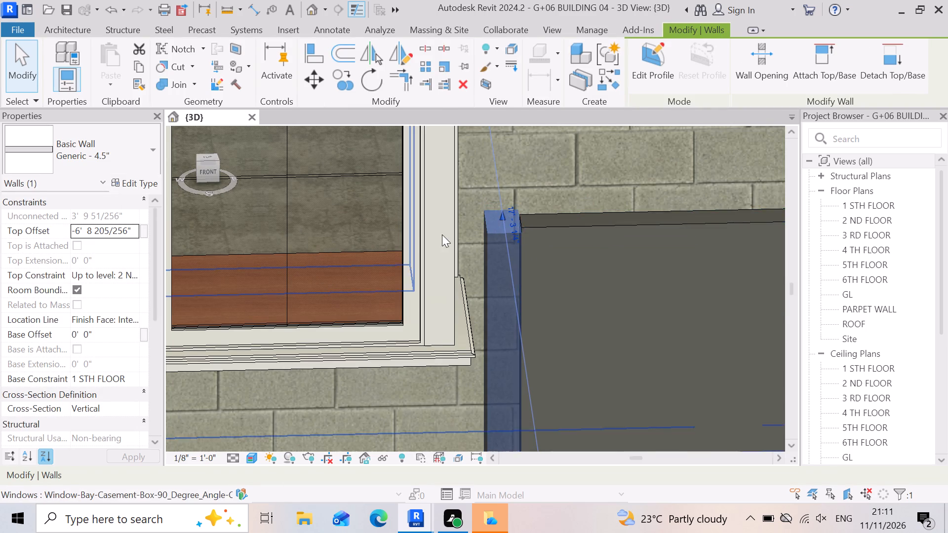
scroll(442, 234, down, 1)
Lower the right side wall of the pier after the fourth first-floor window slightly, to about 3'-9 1/2" high.
scroll(660, 218, up, 3)
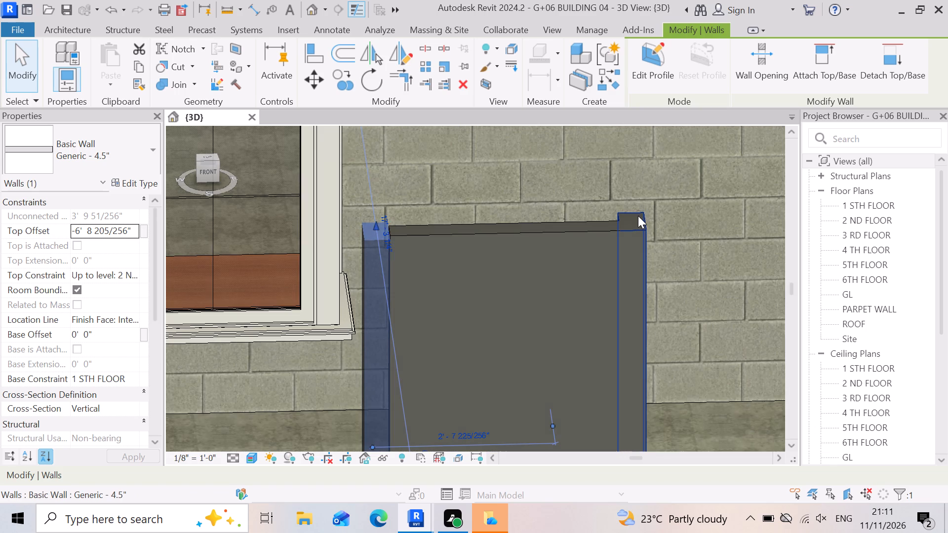
click(638, 218)
drag(635, 211, 639, 231)
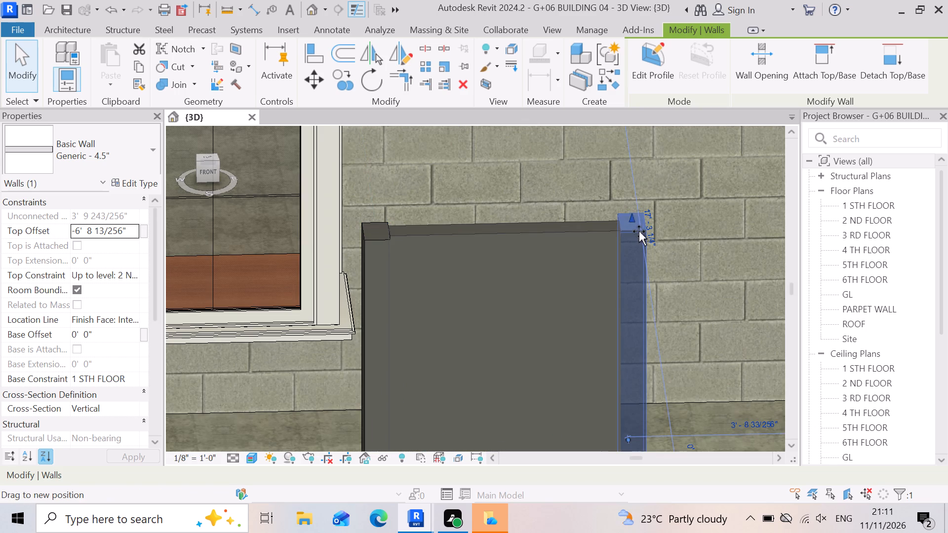
drag(639, 231, 638, 224)
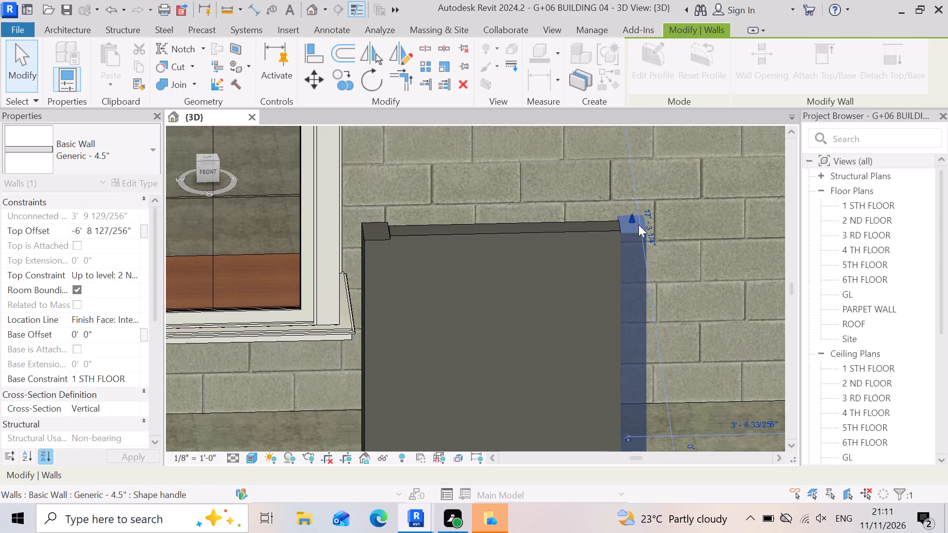
scroll(535, 218, down, 10)
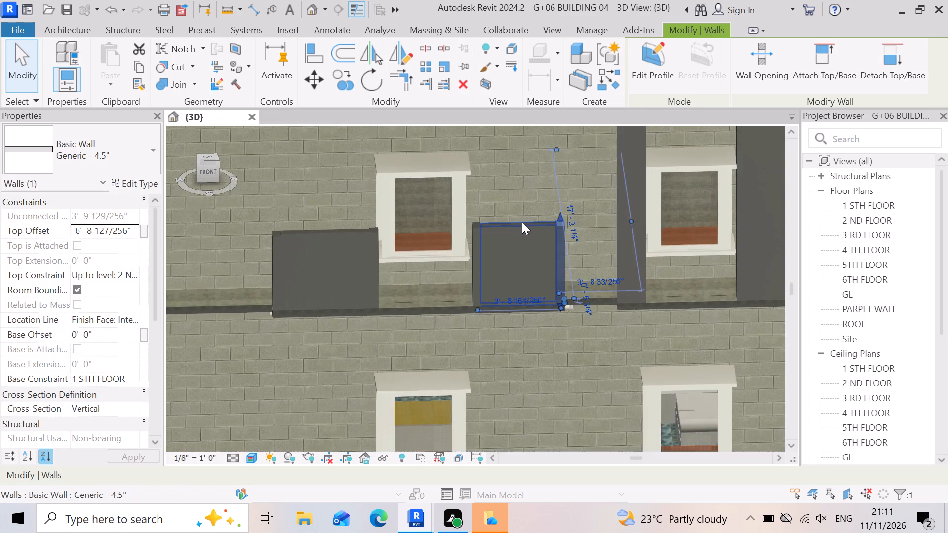
scroll(537, 226, down, 3)
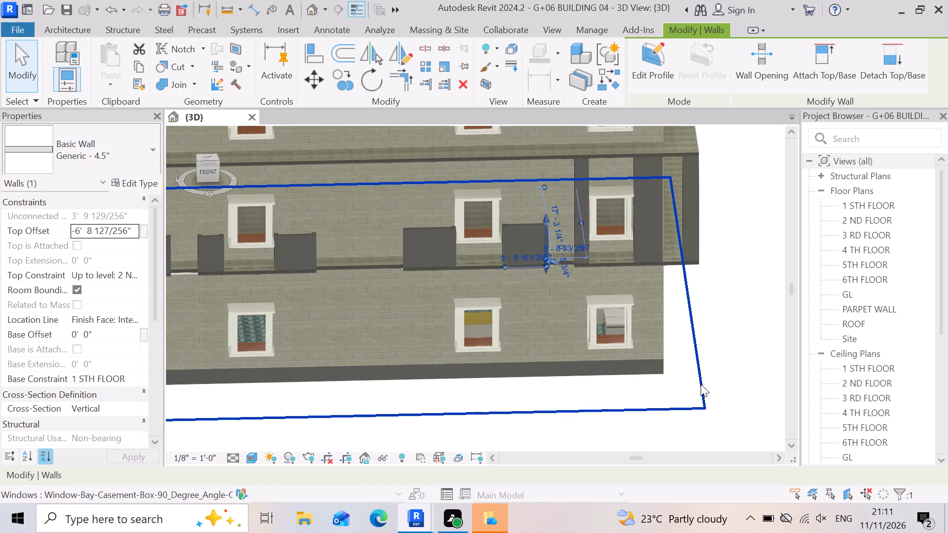
click(713, 400)
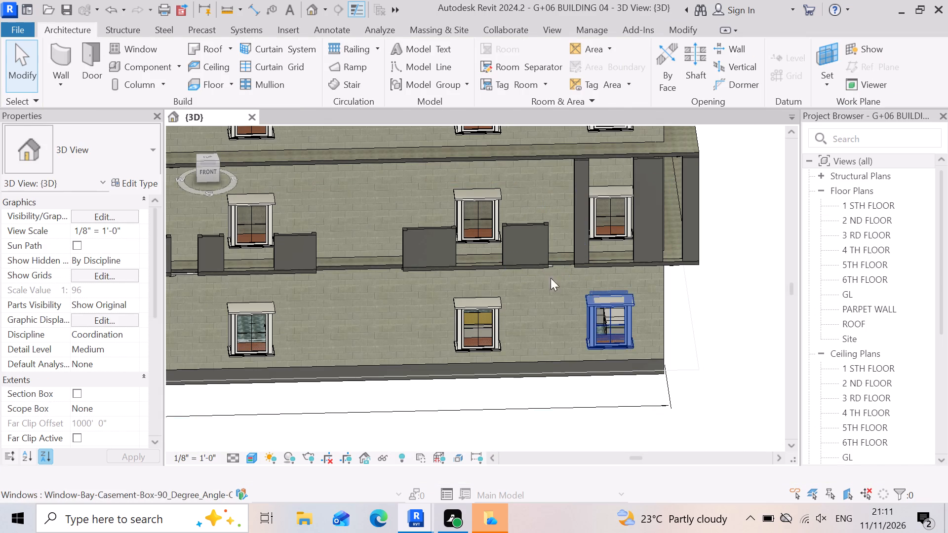
Lower the front wall of the narrow full-height pier before the fifth first-floor window to about 3'-8 5/32" high.
scroll(545, 272, up, 2)
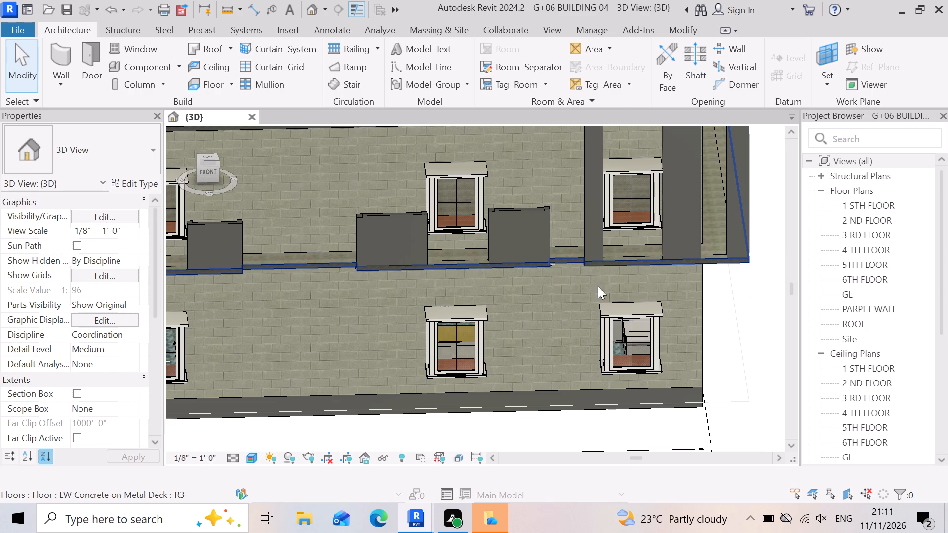
scroll(646, 338, down, 3)
scroll(626, 254, up, 3)
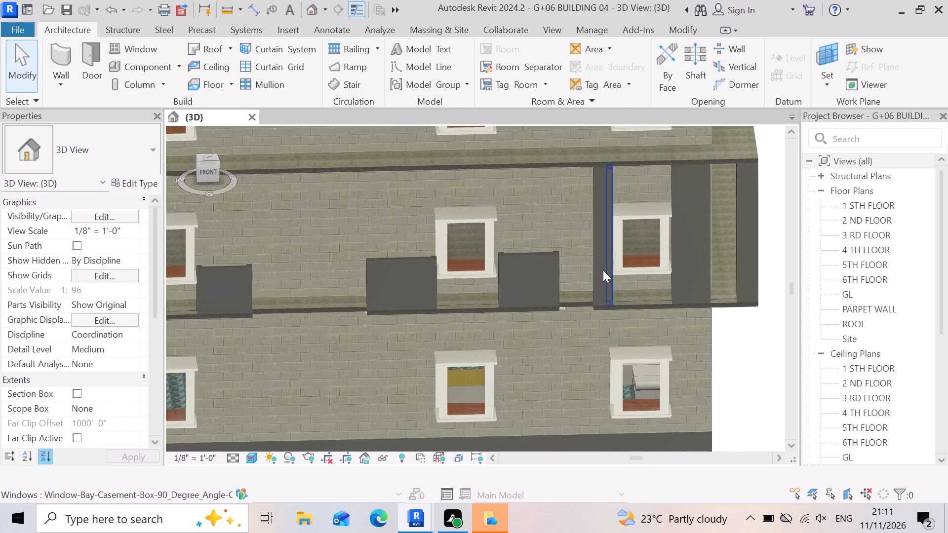
click(603, 270)
scroll(607, 193, up, 4)
scroll(594, 148, up, 1)
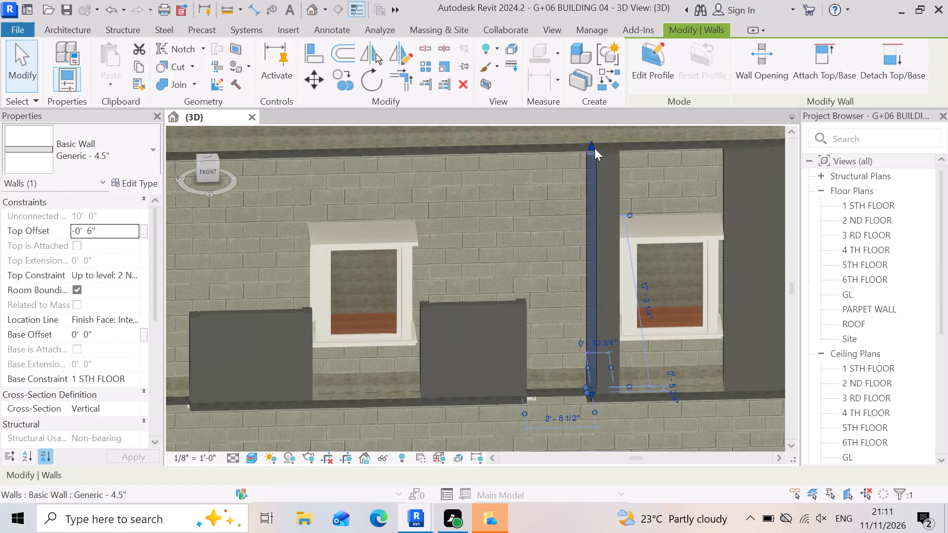
scroll(594, 148, up, 1)
click(607, 171)
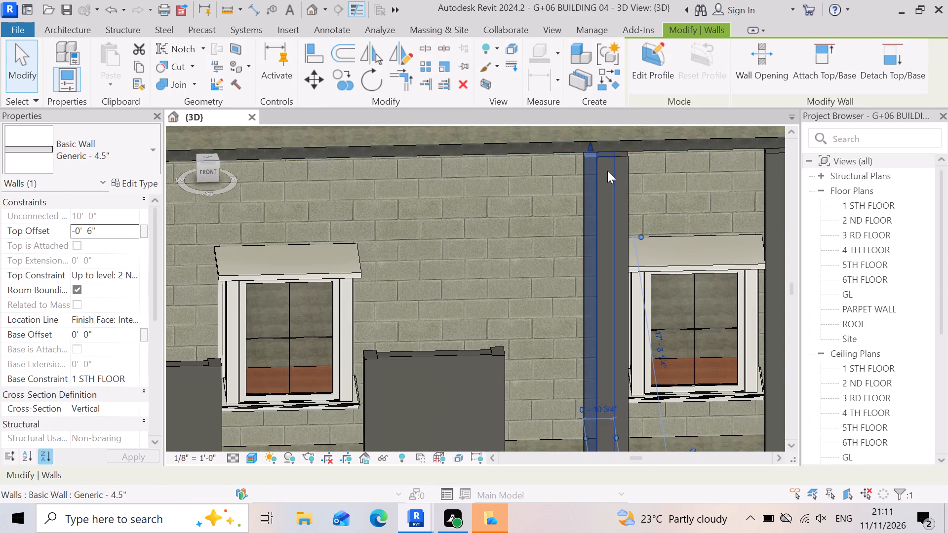
drag(605, 150, 606, 190)
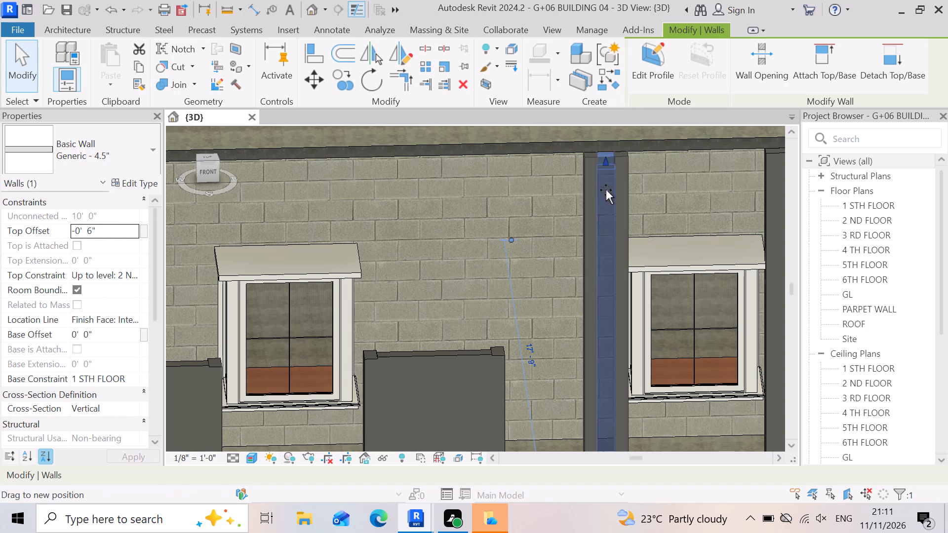
drag(606, 190, 614, 354)
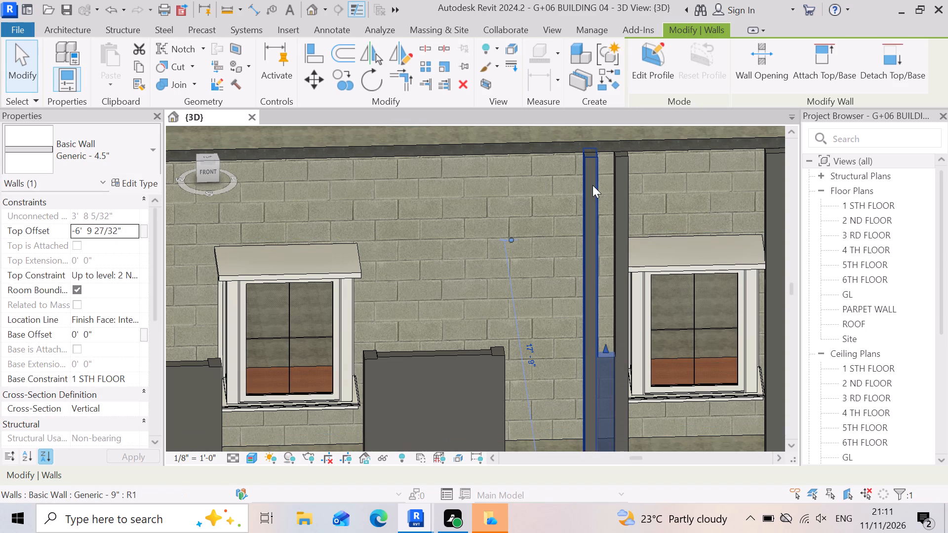
Lower the left side wall of the narrow pier before the fifth first-floor window to about 3'-9 7/16" high.
click(592, 185)
drag(592, 152, 594, 354)
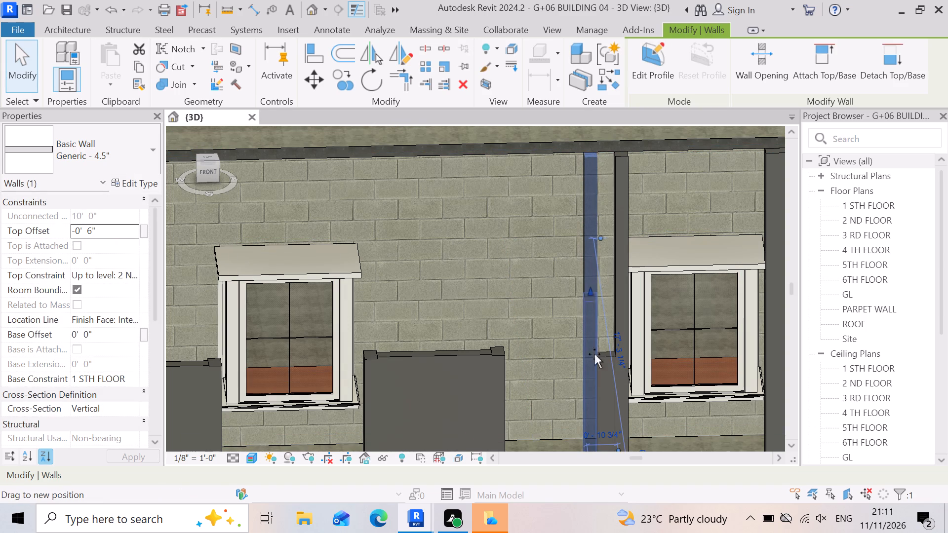
drag(594, 354, 599, 350)
click(599, 350)
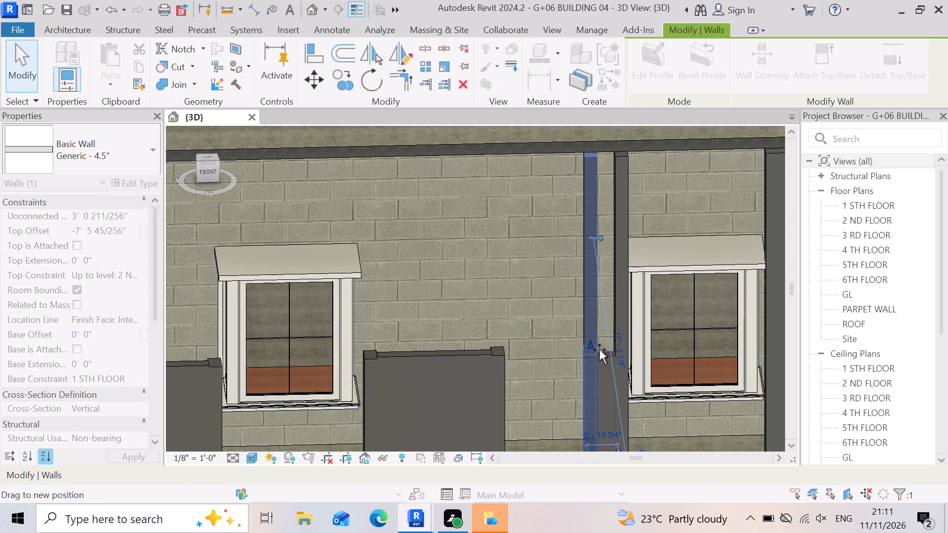
click(601, 349)
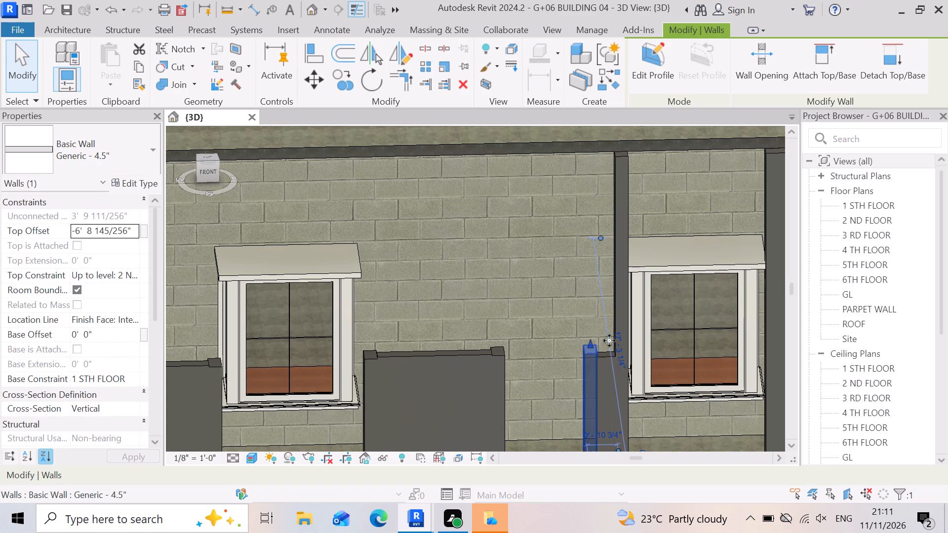
Lower the right side wall of the narrow pier before the fifth first-floor window to its front wall's top, about 3'-8 5/32" high.
click(614, 218)
drag(624, 149, 634, 176)
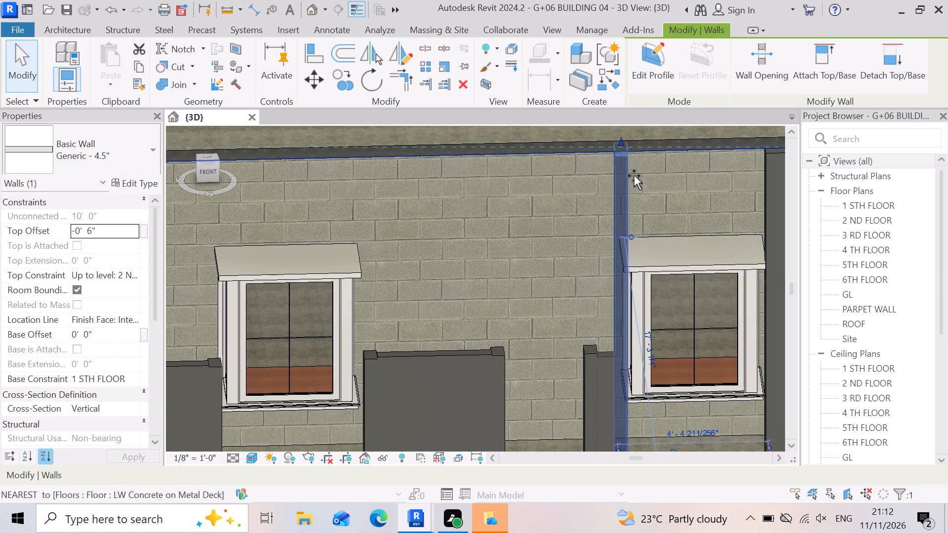
drag(634, 176, 638, 351)
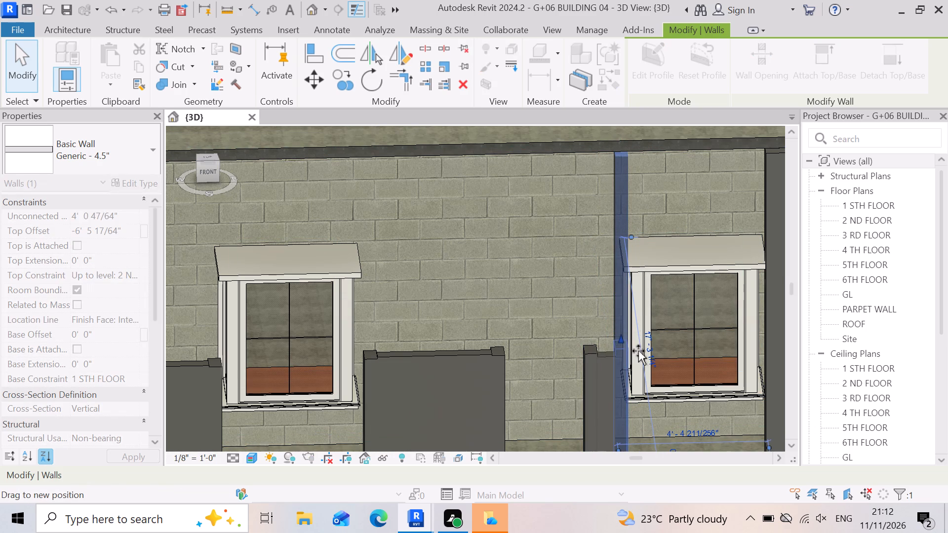
drag(638, 351, 637, 351)
Lower the left side wall of the narrow pier before the fifth first-floor window further, to about 3'-7 11/16" high.
scroll(614, 372, up, 7)
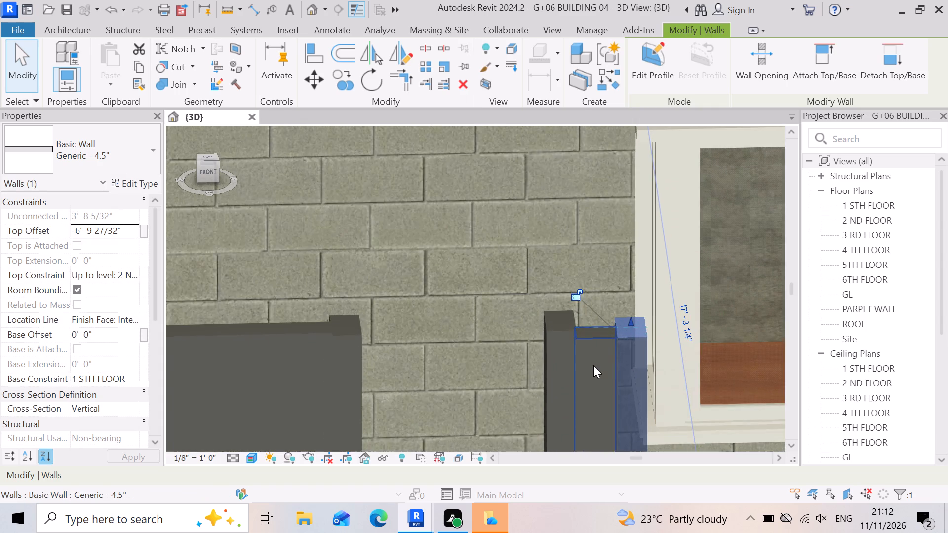
scroll(593, 365, up, 3)
click(548, 304)
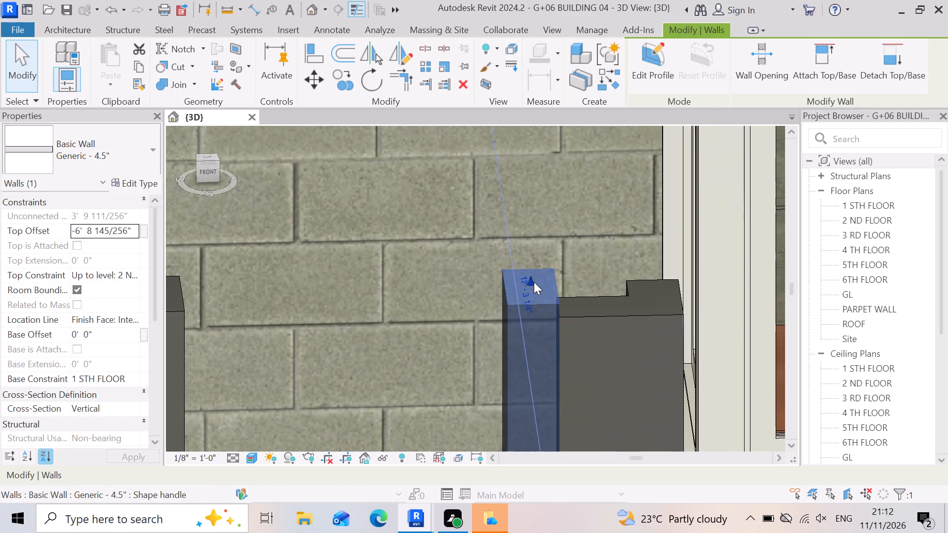
drag(534, 281, 532, 305)
click(532, 305)
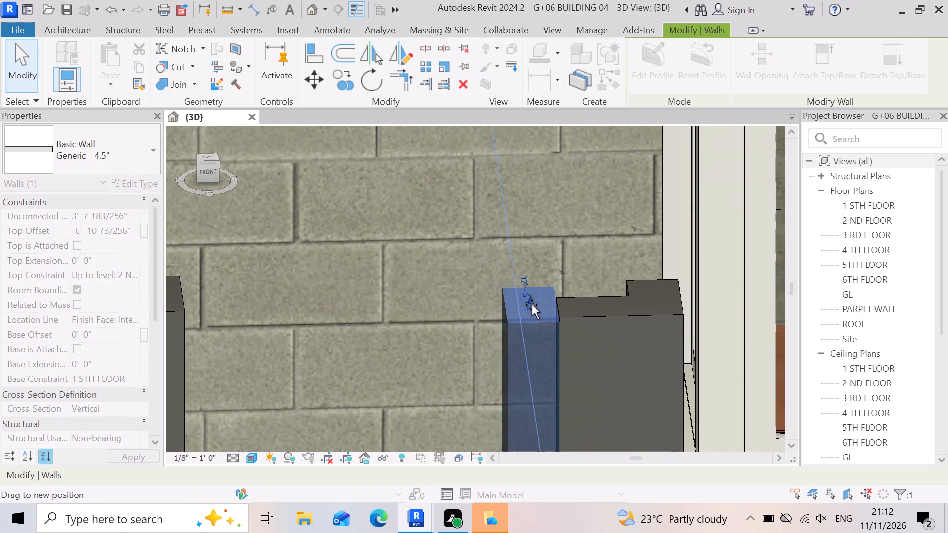
scroll(510, 297, down, 3)
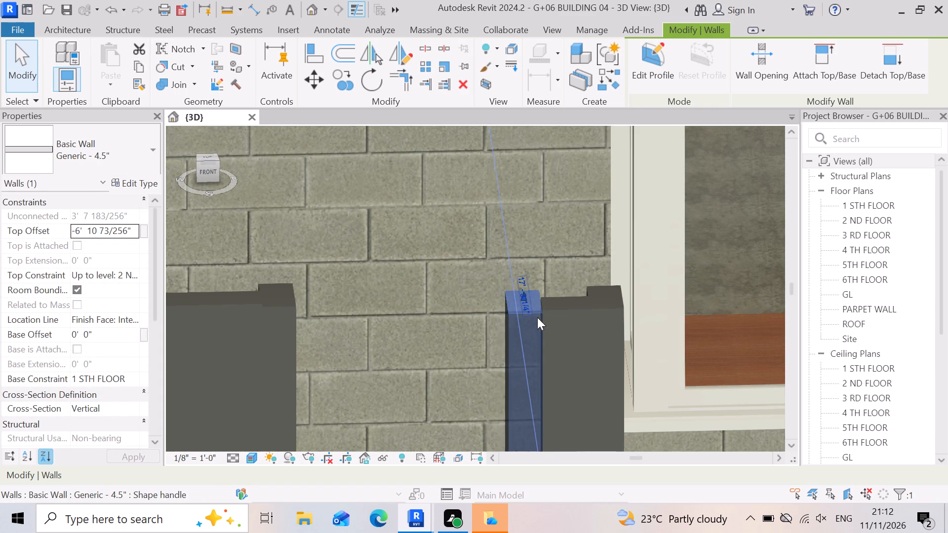
scroll(550, 301, down, 7)
Lower the right side wall of the narrow pier before the fifth first-floor window slightly, matching its left side wall's top.
scroll(557, 324, up, 4)
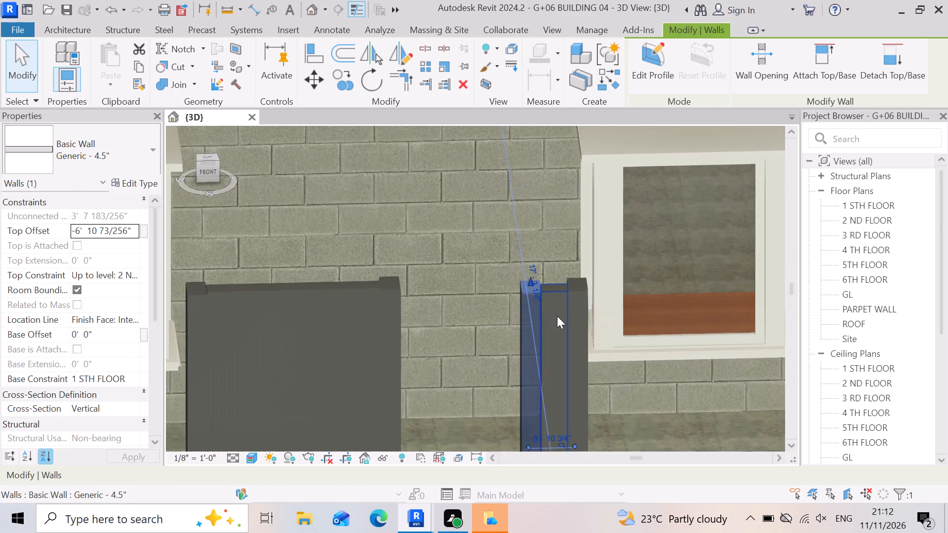
scroll(557, 316, up, 5)
click(574, 288)
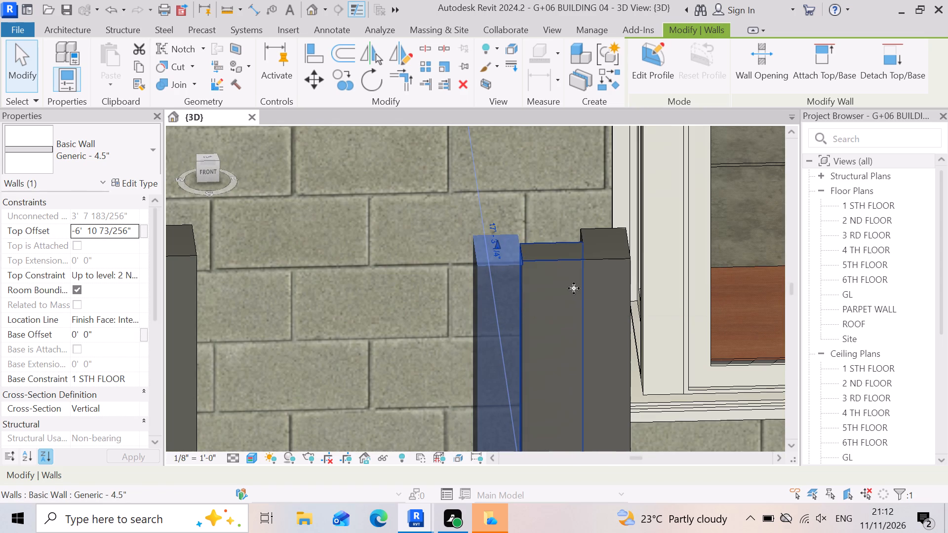
scroll(572, 263, down, 6)
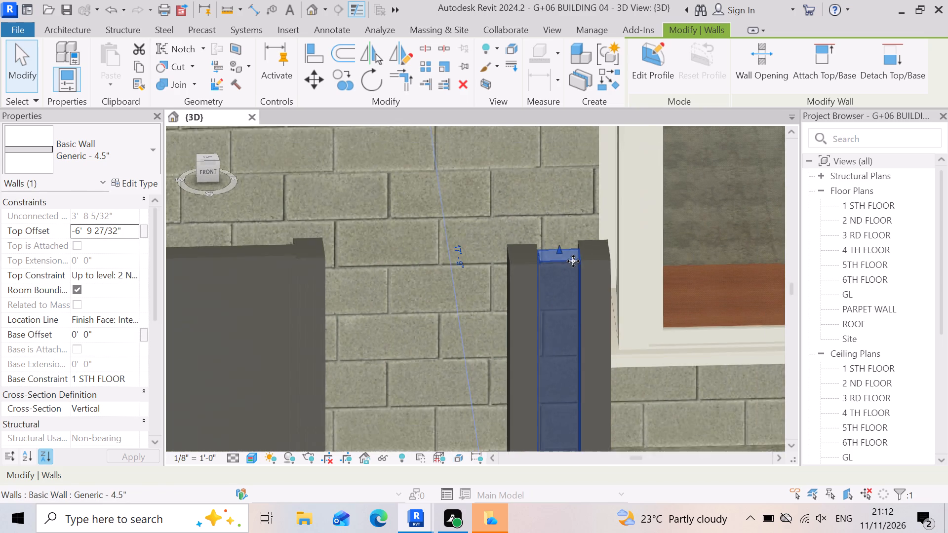
scroll(551, 254, up, 3)
scroll(592, 248, up, 6)
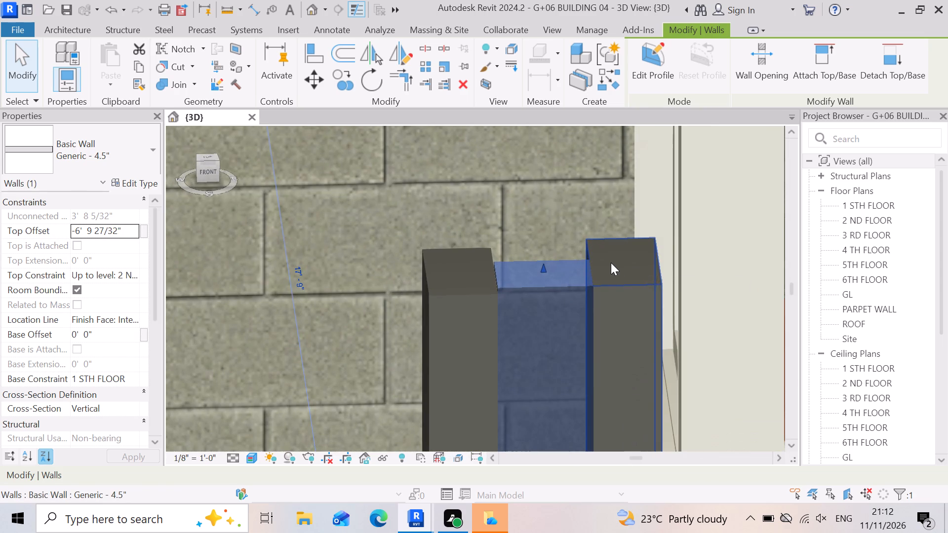
click(615, 265)
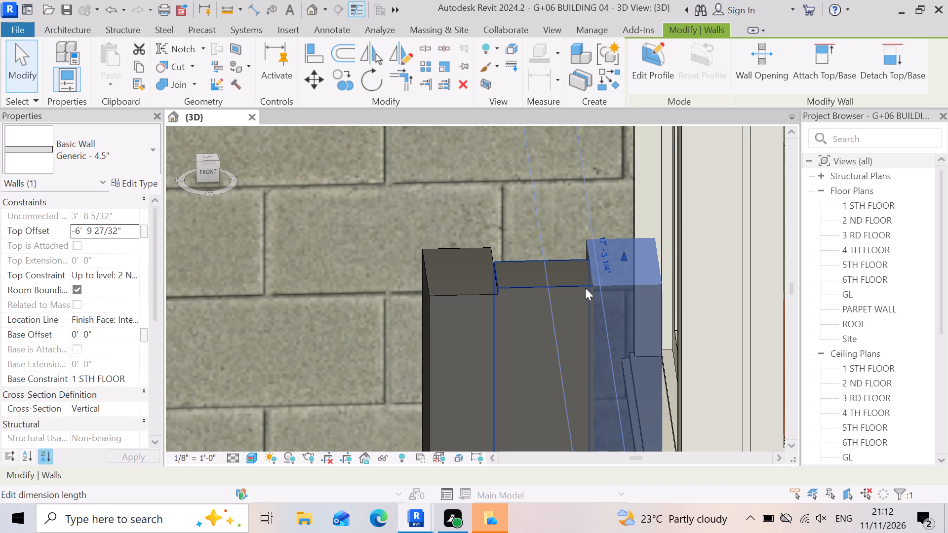
drag(623, 252, 624, 265)
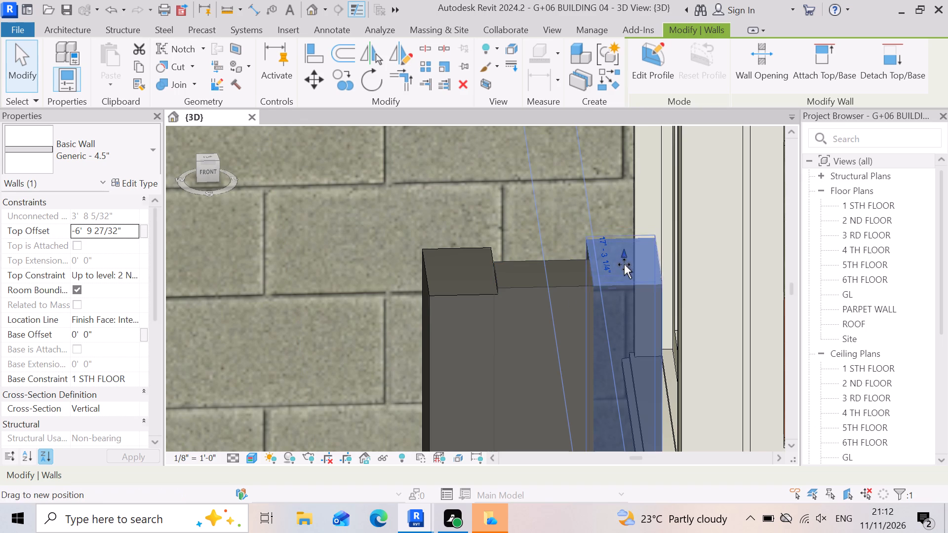
drag(624, 265, 626, 271)
click(626, 271)
Raise the front wall of the narrow pier before the fifth first-floor window to about 3'-9" high.
click(509, 362)
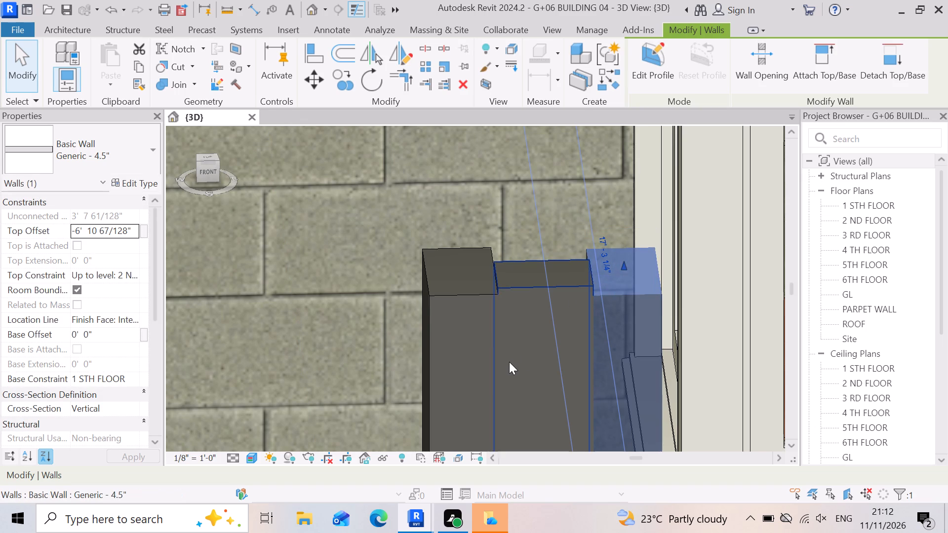
drag(542, 268, 543, 262)
click(543, 262)
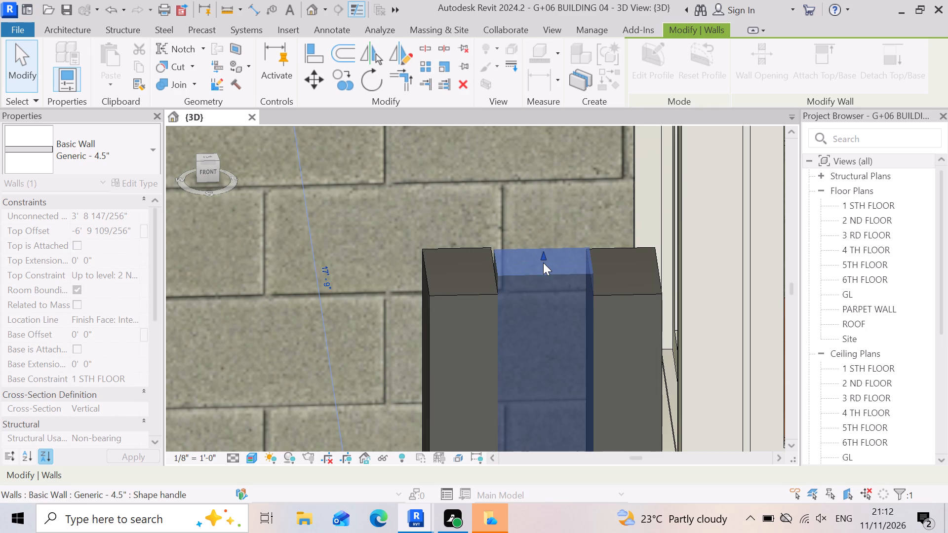
scroll(543, 263, down, 16)
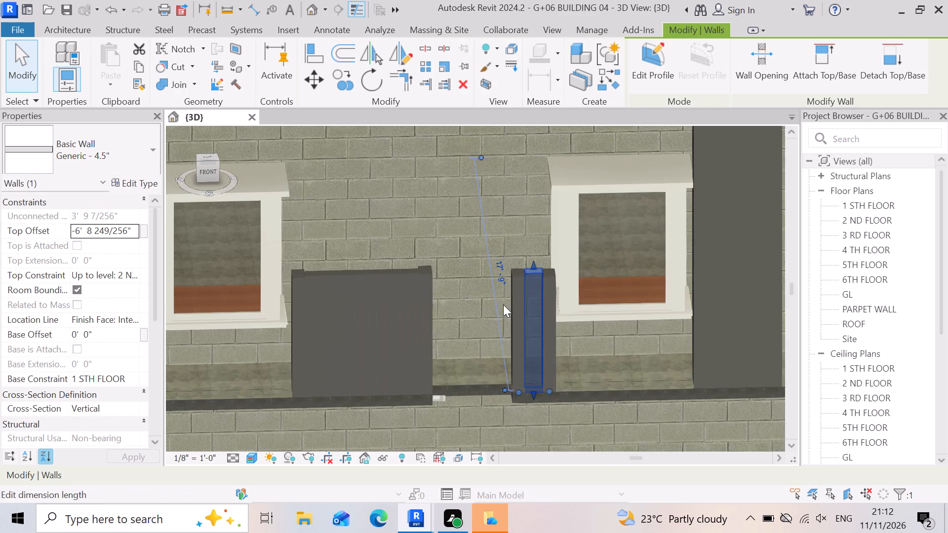
scroll(490, 310, down, 4)
click(689, 414)
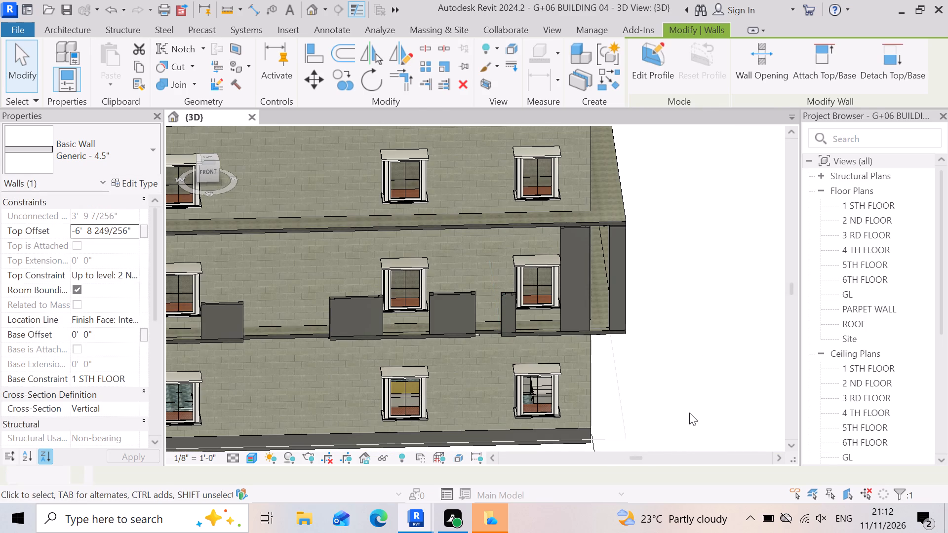
Lower the front wall of the full-height pier just after the fifth first-floor window to about 3'-5 9/32" high.
scroll(537, 283, up, 4)
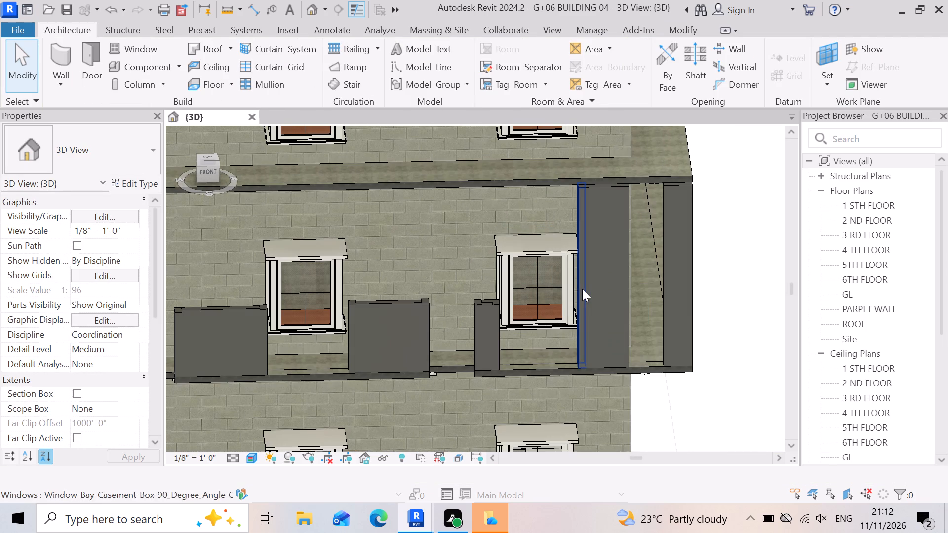
click(582, 289)
click(609, 205)
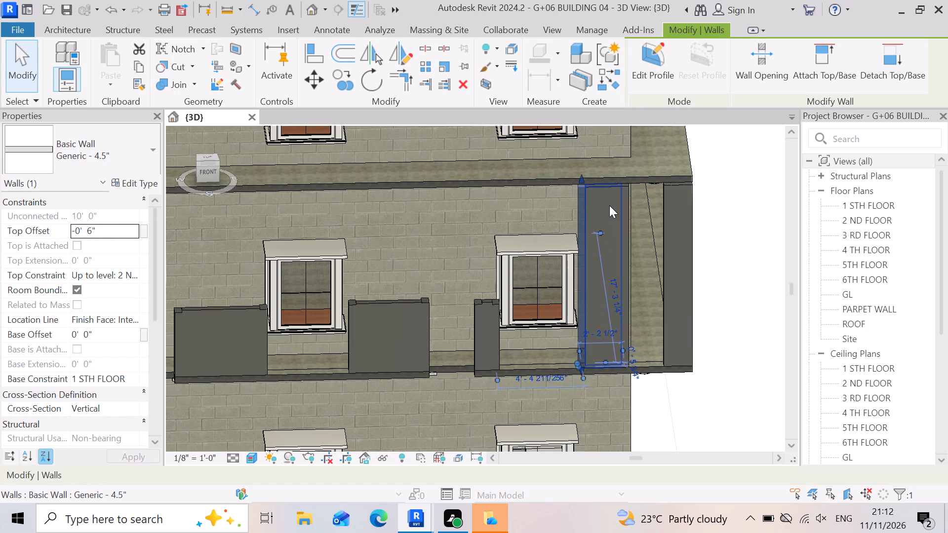
drag(605, 181, 602, 191)
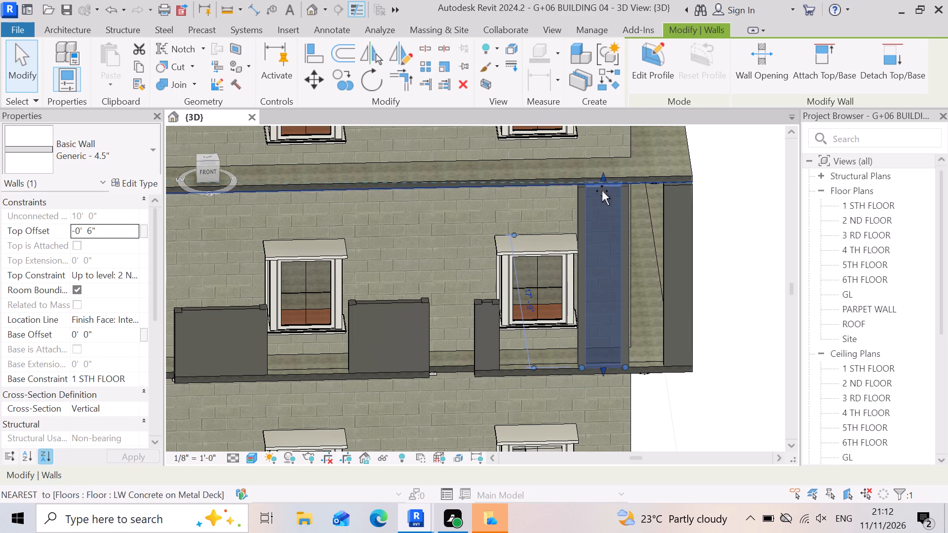
drag(602, 191, 625, 307)
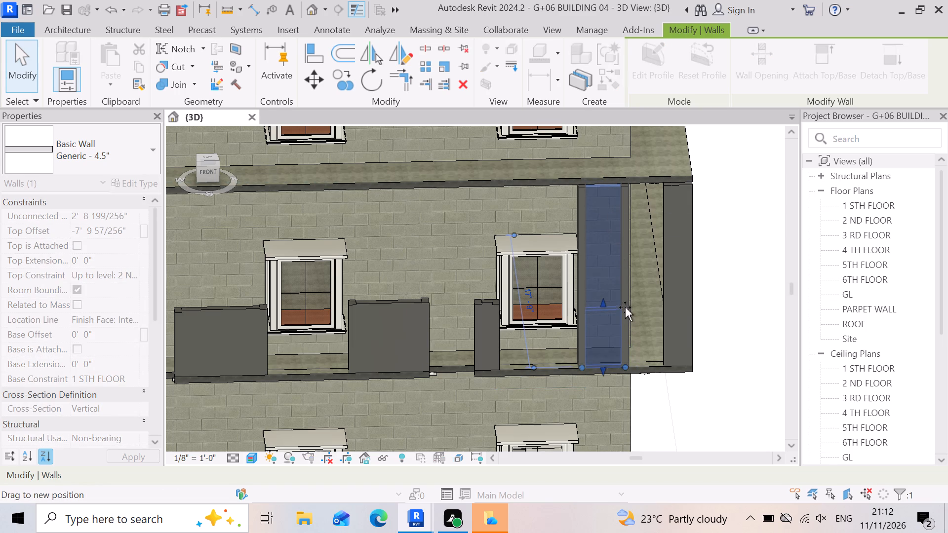
drag(625, 307, 625, 304)
click(625, 304)
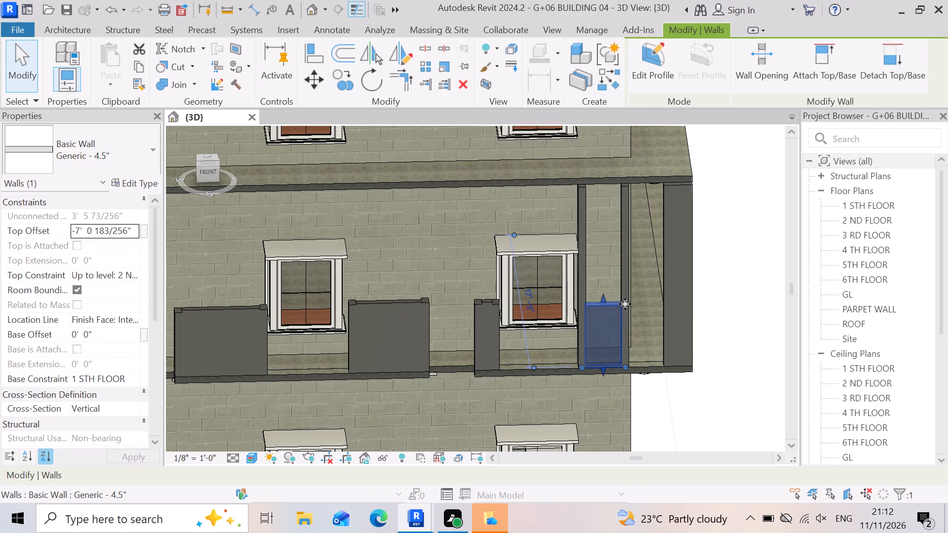
Lower the right side wall of the pier after the fifth first-floor window to its front wall's top, about 3'-5 9/32" high.
click(630, 281)
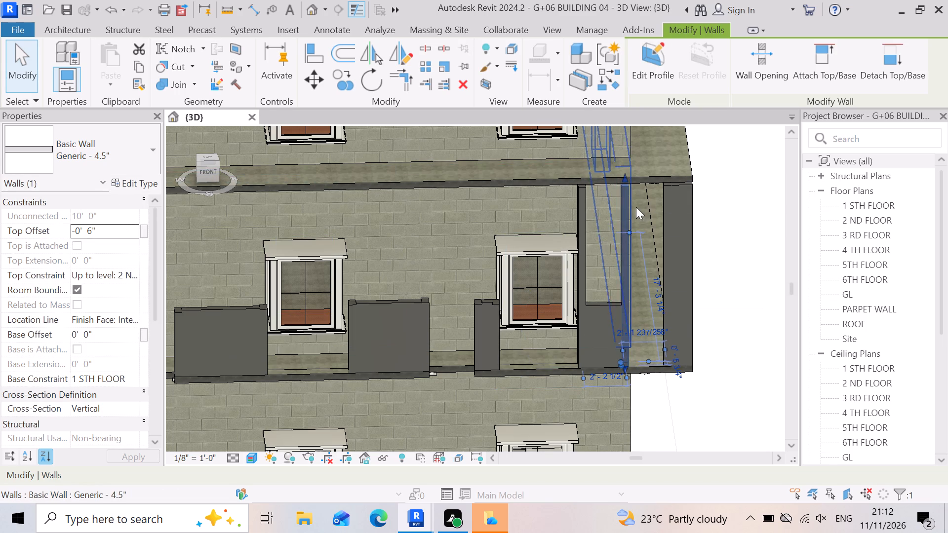
drag(625, 174, 639, 304)
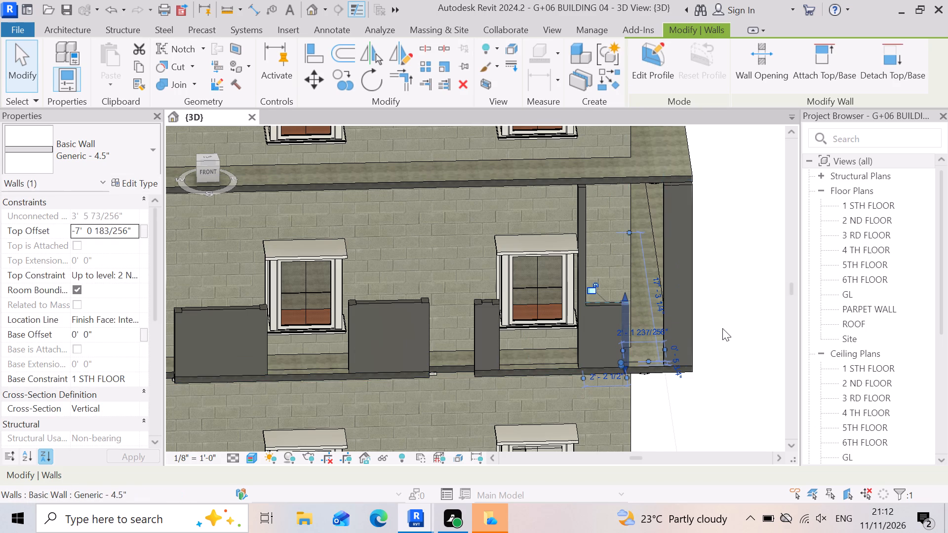
click(723, 328)
Lower the left side wall of the pier after the fifth first-floor window to about 3'-4 13/32" high.
scroll(605, 326, up, 7)
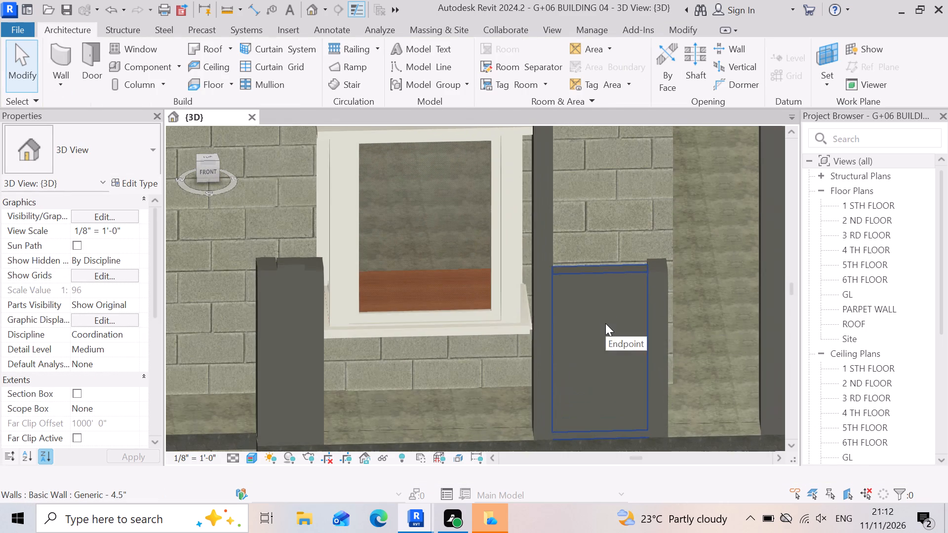
click(543, 226)
scroll(544, 267, down, 4)
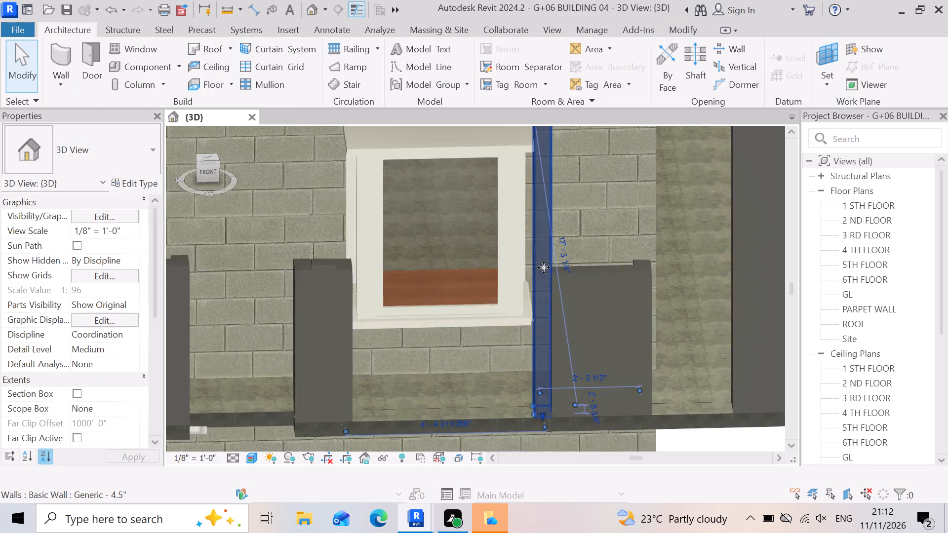
scroll(572, 285, down, 4)
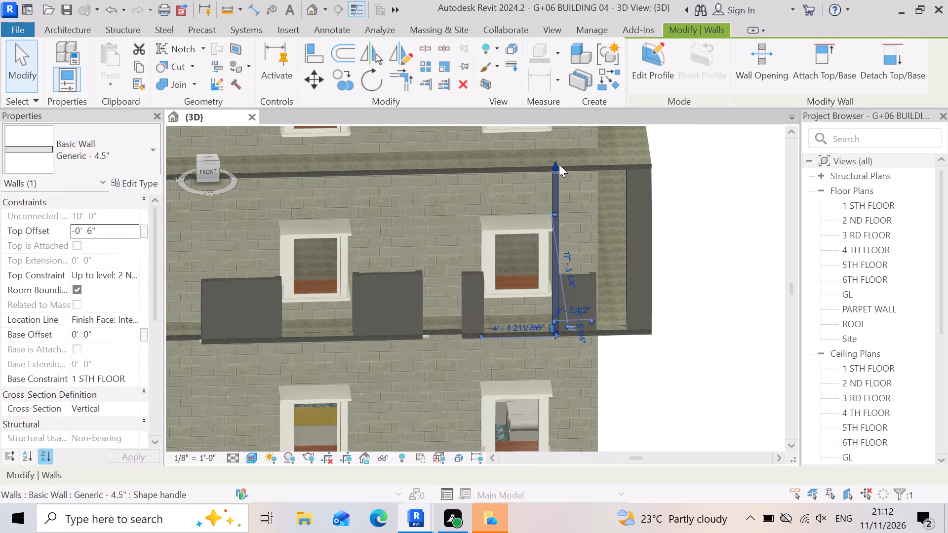
drag(559, 163, 574, 272)
scroll(570, 300, up, 6)
scroll(531, 266, up, 6)
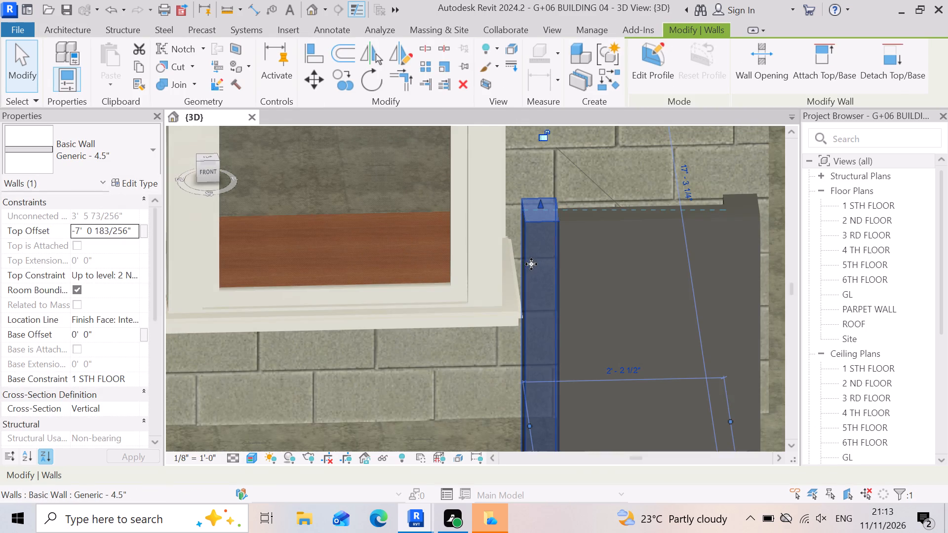
drag(544, 203, 544, 209)
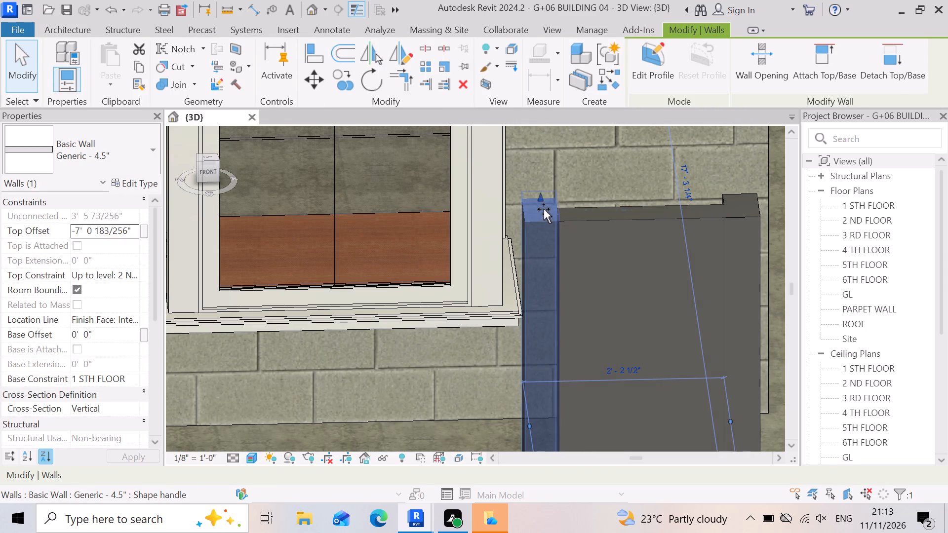
drag(544, 209, 546, 216)
click(546, 216)
scroll(522, 232, down, 6)
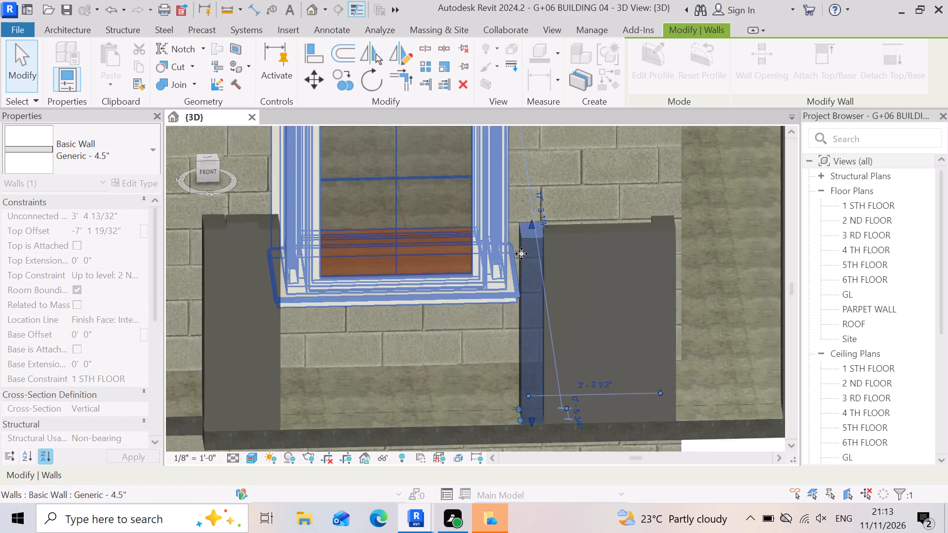
scroll(521, 254, down, 3)
click(693, 371)
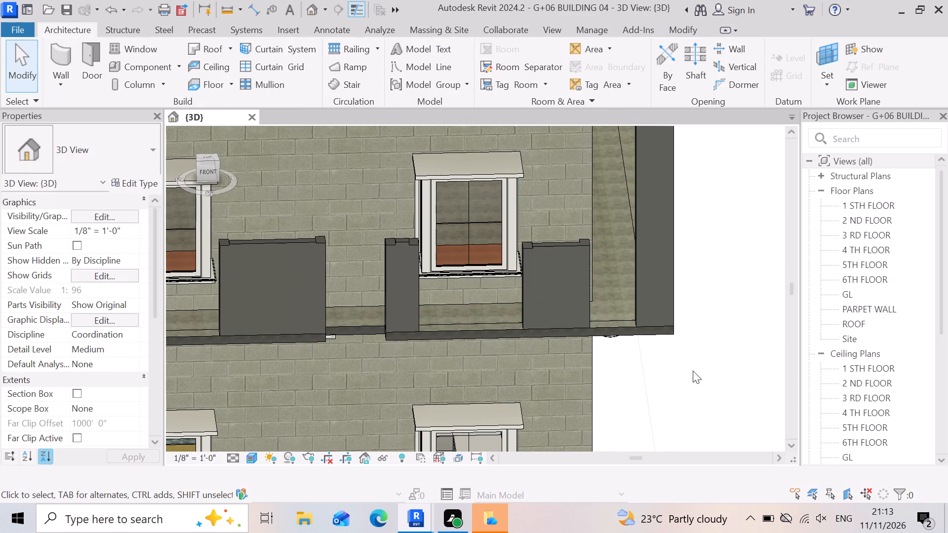
Lower the front wall of the full-height pier at the first-floor slab's end corner to roughly the neighbouring piers' height.
scroll(514, 262, up, 8)
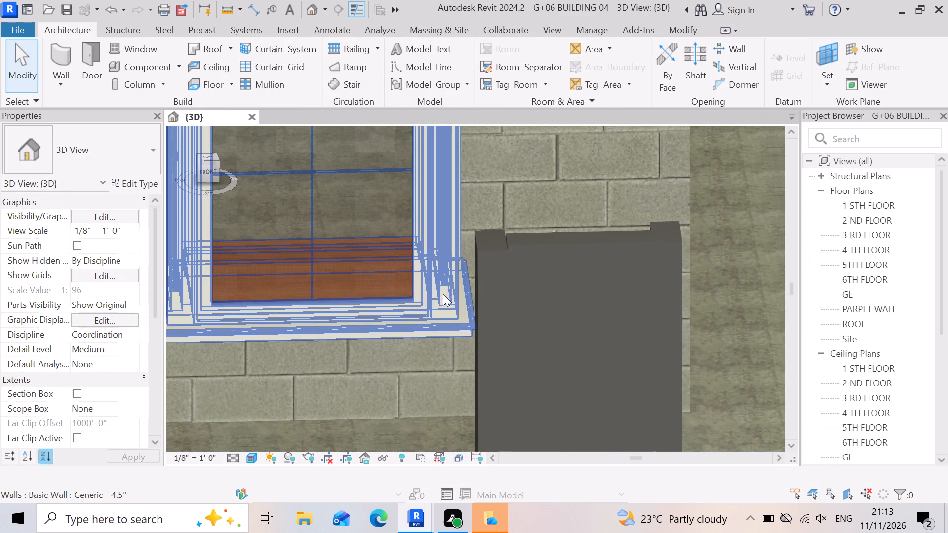
scroll(558, 322, down, 8)
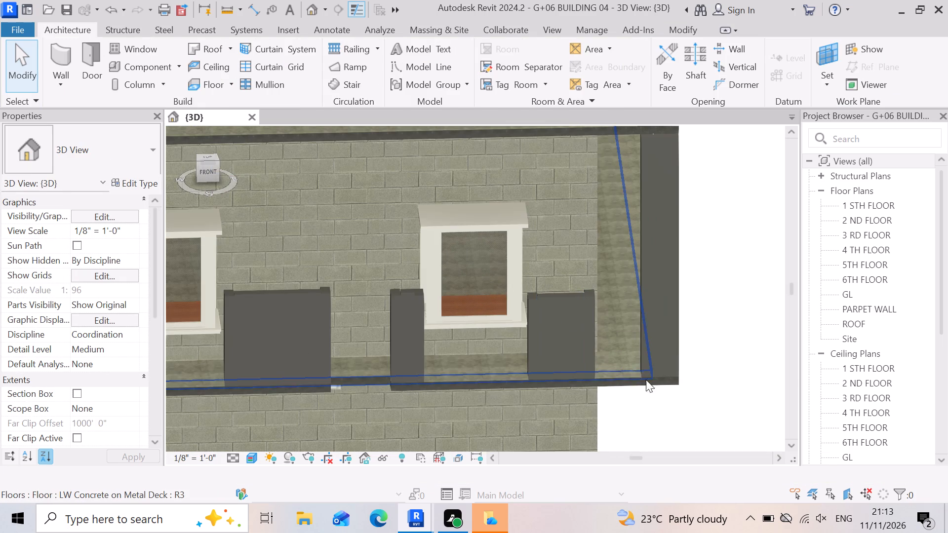
scroll(665, 390, down, 3)
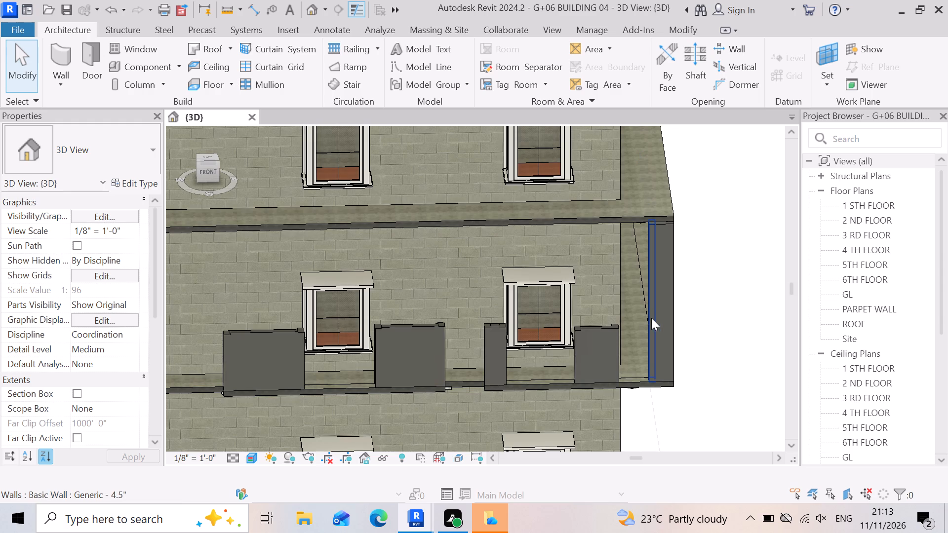
click(651, 318)
scroll(665, 304, up, 3)
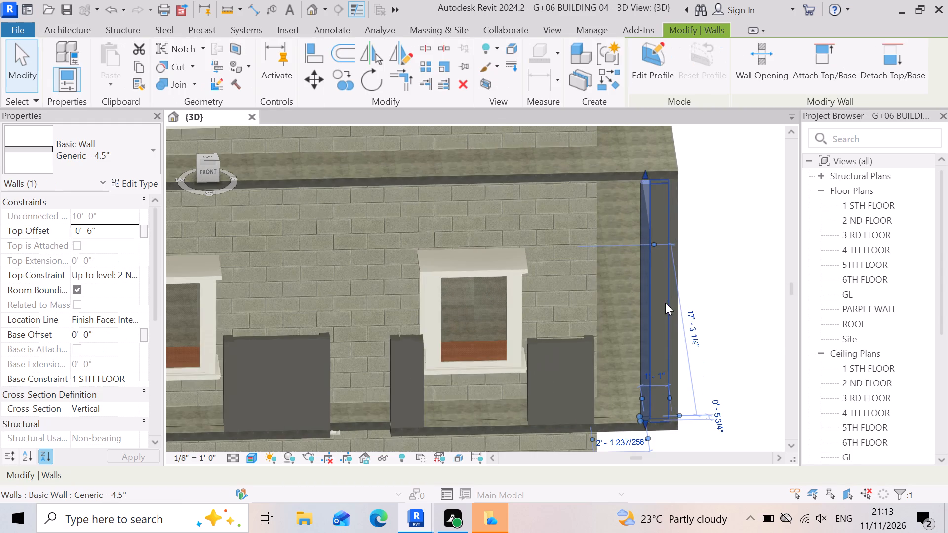
scroll(660, 180, up, 2)
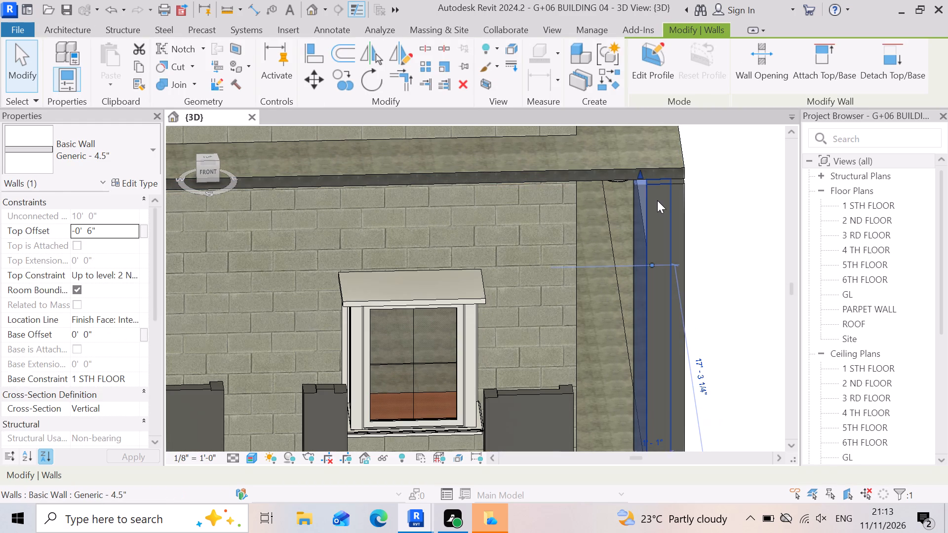
click(657, 200)
drag(657, 172, 655, 318)
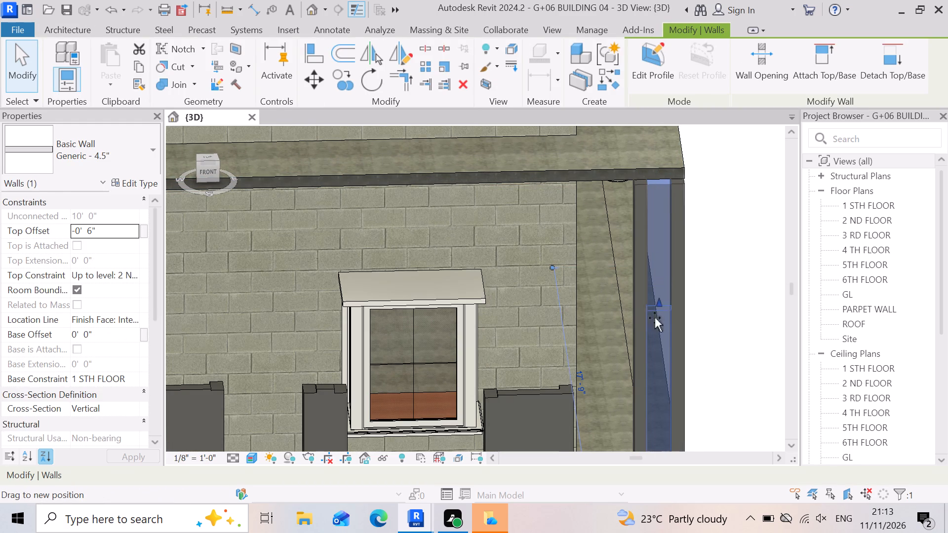
drag(655, 318, 656, 378)
click(723, 382)
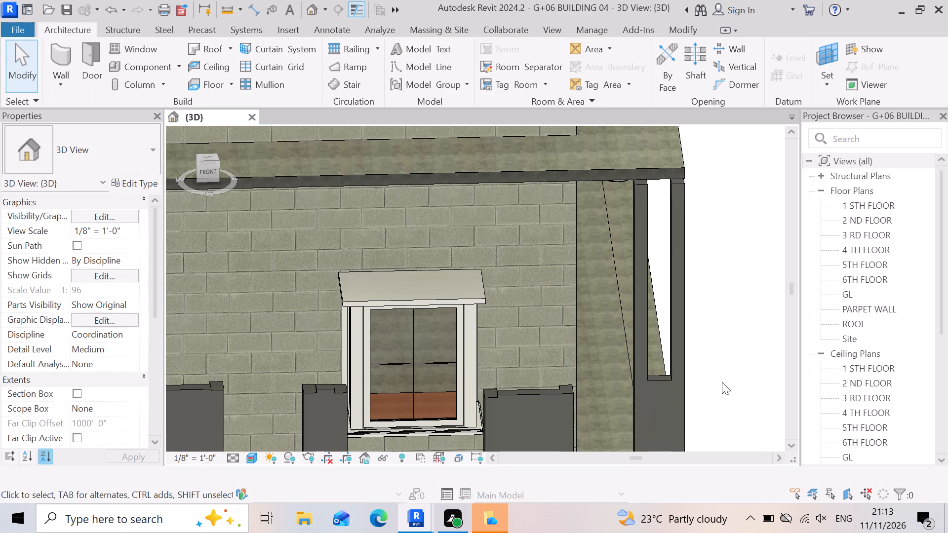
Lower the left side wall of the first-floor end corner pier to about 3'-6 7/8" high, near its front wall's top.
scroll(750, 323, down, 3)
scroll(745, 337, up, 2)
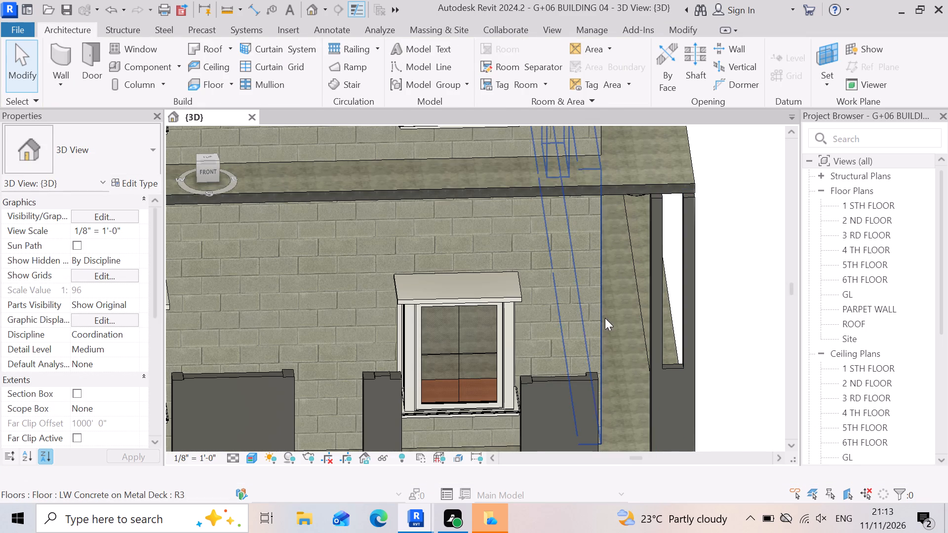
click(653, 336)
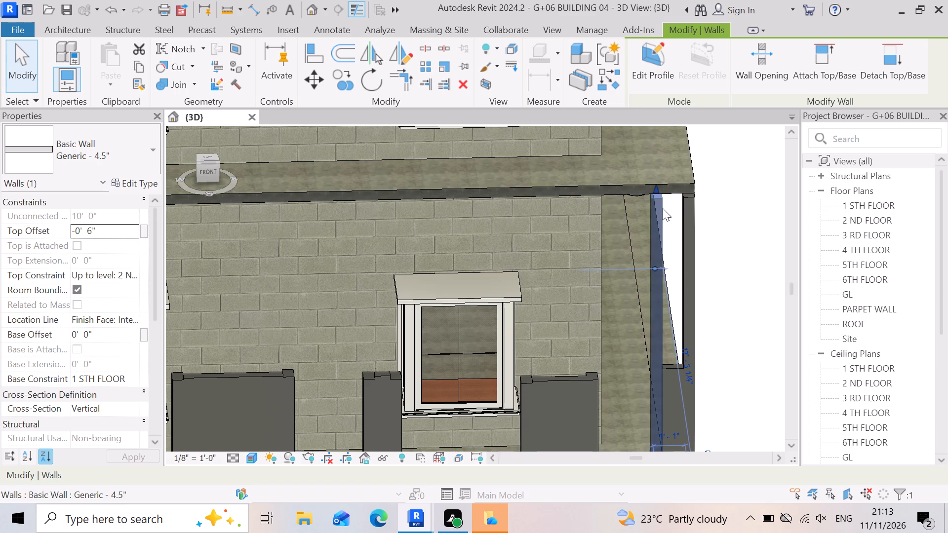
drag(654, 186, 638, 312)
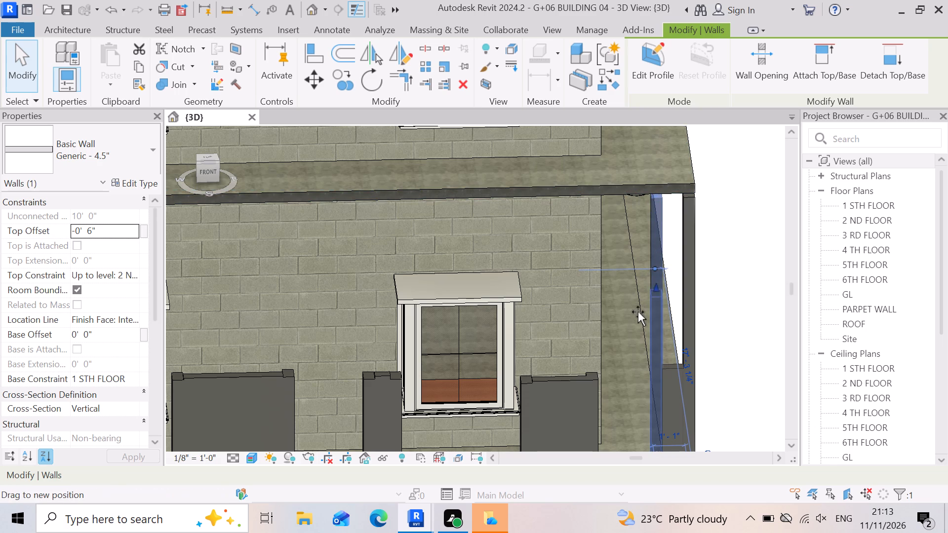
drag(638, 312, 656, 371)
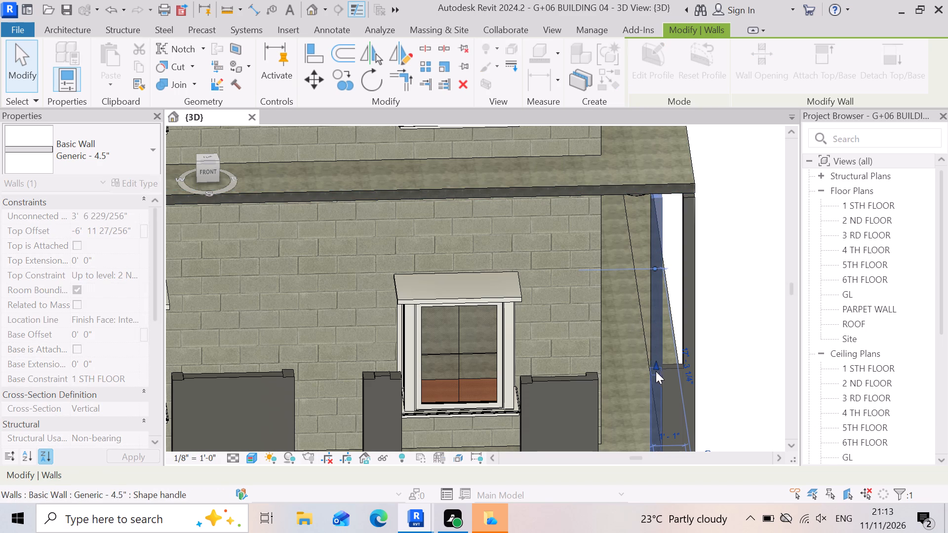
Lower the right side wall of the first-floor end corner pier to about 3'-9 1/2" high.
click(718, 352)
scroll(597, 276, down, 4)
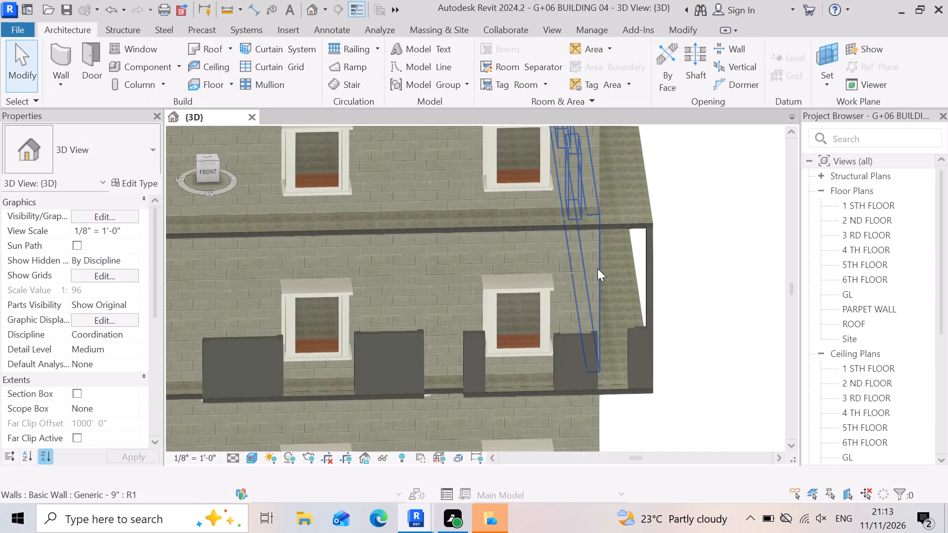
scroll(597, 268, down, 2)
scroll(638, 264, up, 3)
click(637, 264)
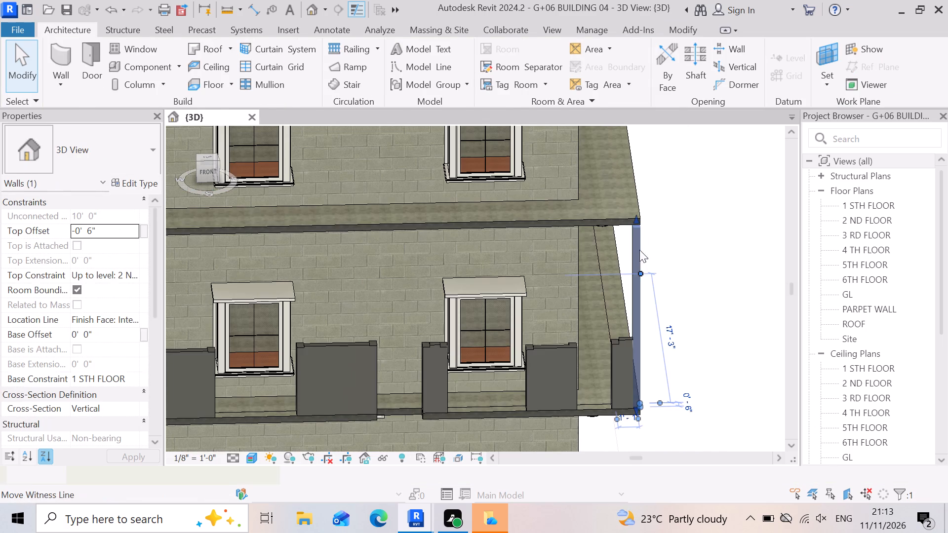
drag(638, 222, 643, 339)
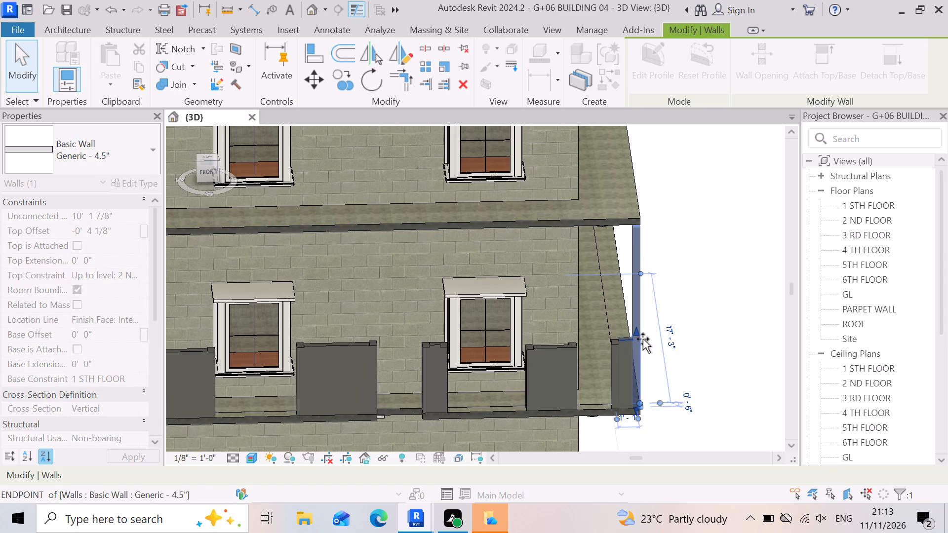
drag(643, 339, 642, 342)
click(711, 370)
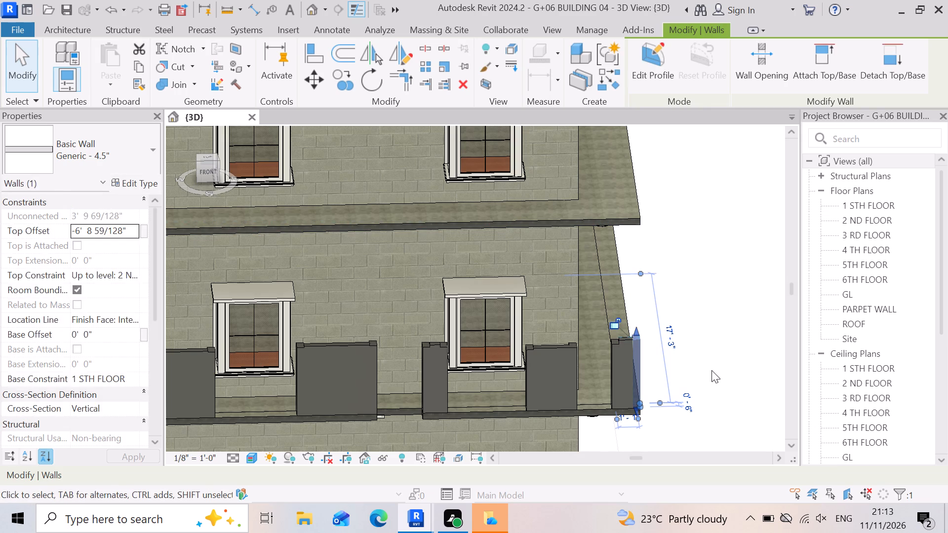
Lower the front wall of the end corner pier to about 3'-7 7/16" high, near its left side wall's top.
scroll(609, 398, up, 6)
click(629, 273)
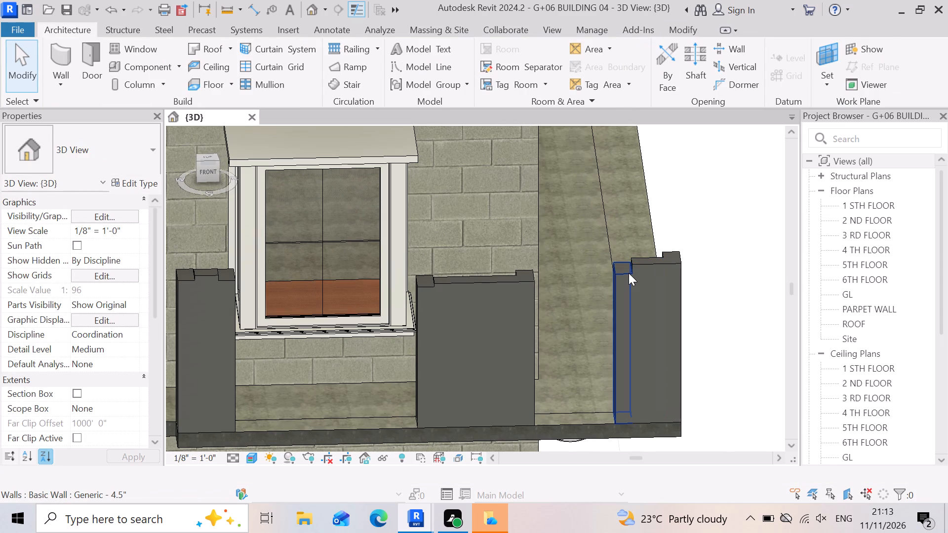
scroll(632, 276, up, 4)
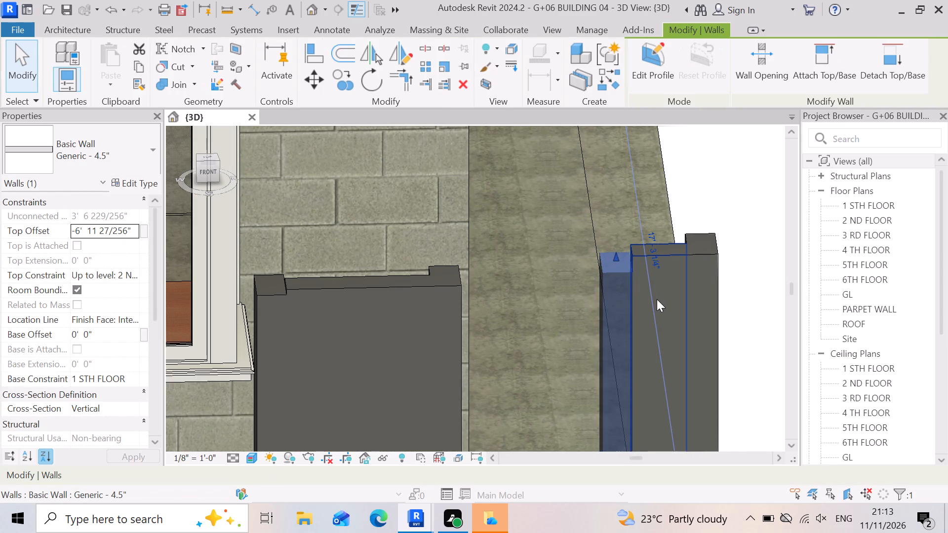
click(657, 300)
drag(666, 251, 667, 254)
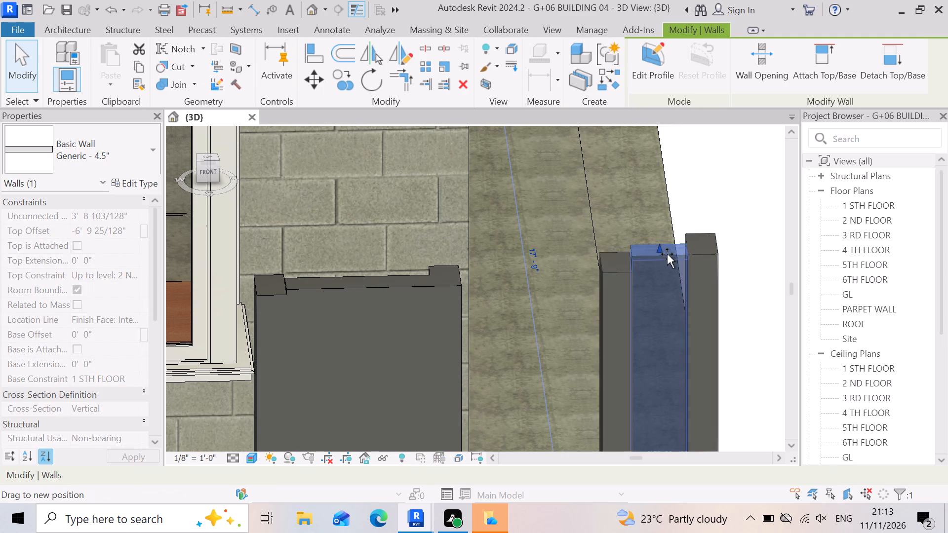
drag(667, 254, 666, 262)
click(665, 263)
Lower the end corner pier's right side wall further, bringing its top close to the pier's front wall.
click(703, 329)
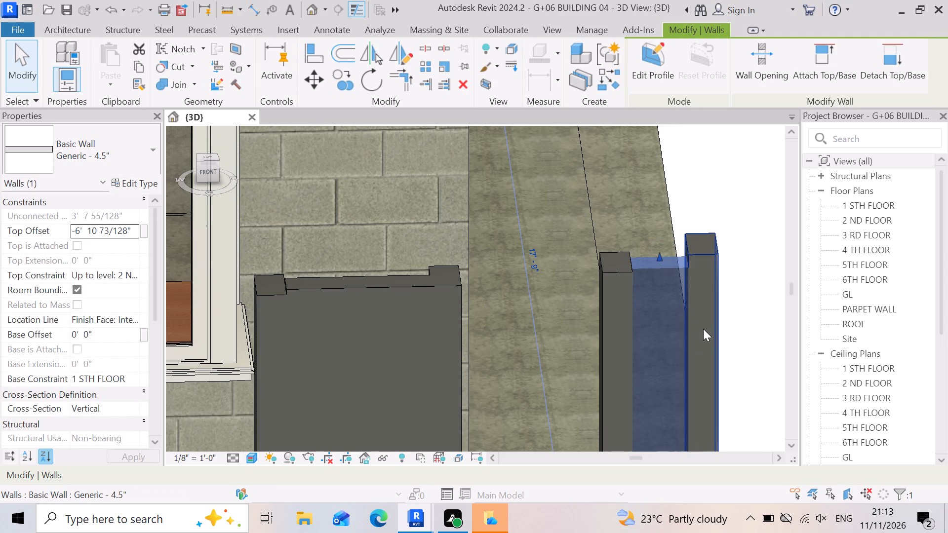
drag(703, 233, 708, 268)
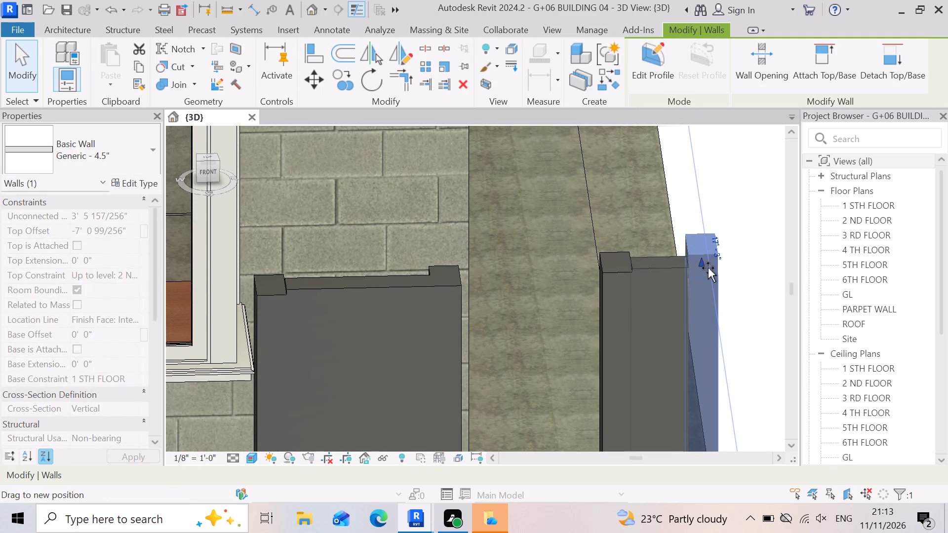
drag(708, 268, 710, 260)
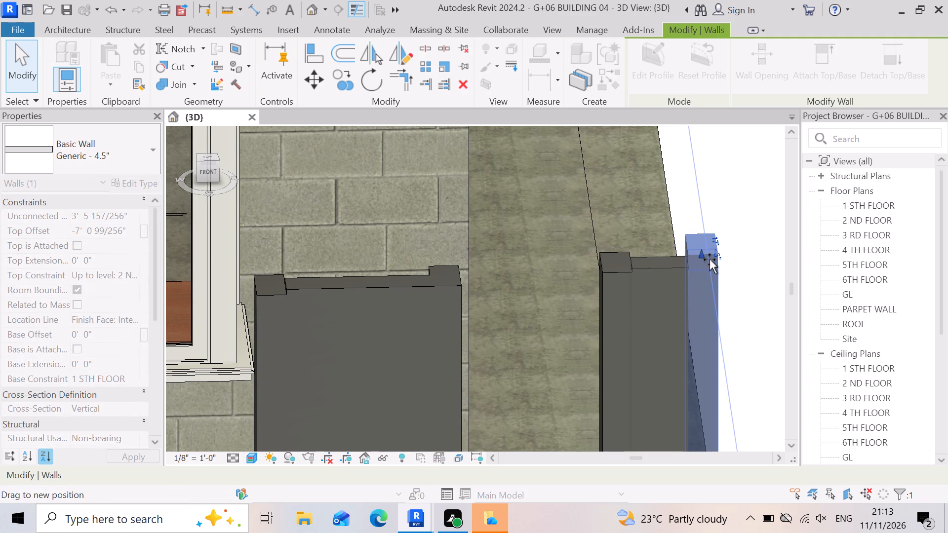
click(746, 288)
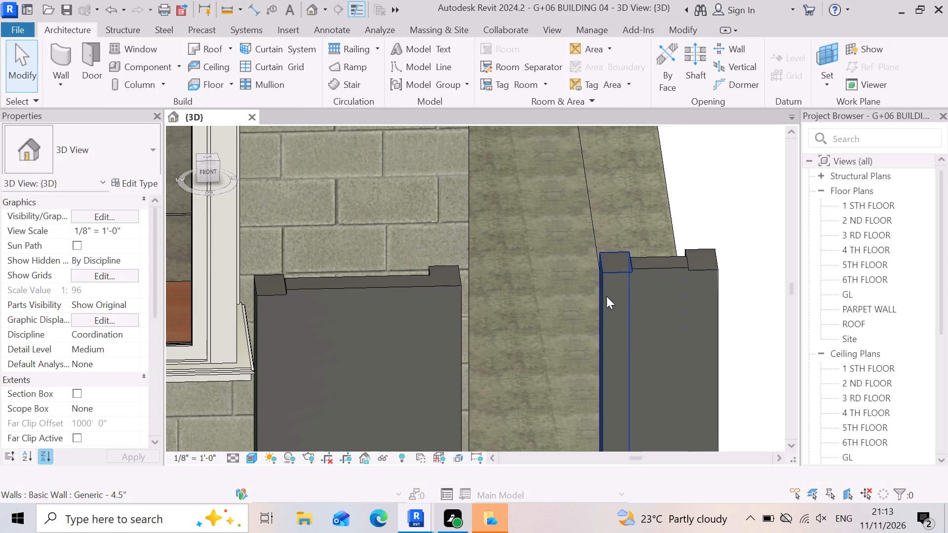
Examine the lowered first-floor piers and the gaps between them along the building's front facade.
scroll(618, 288, down, 8)
scroll(666, 360, down, 9)
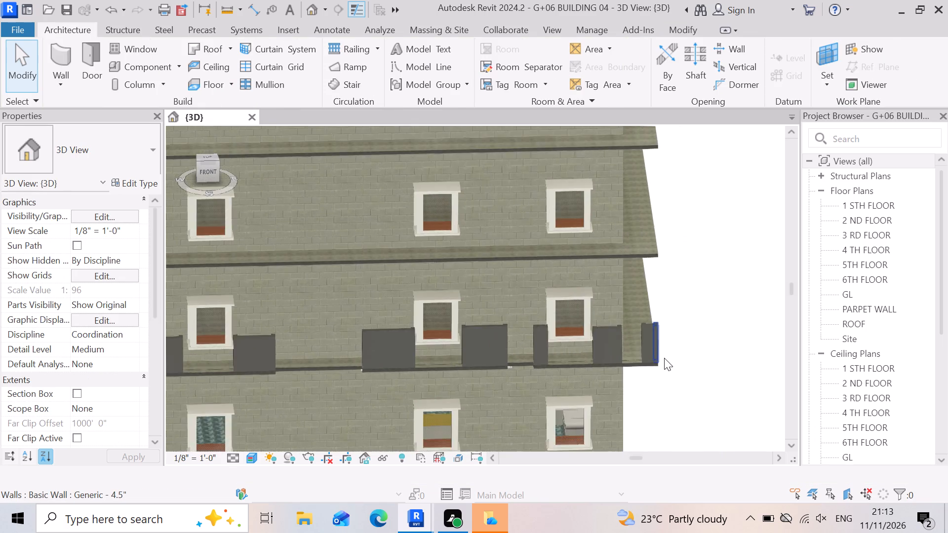
scroll(388, 351, down, 6)
scroll(631, 339, down, 3)
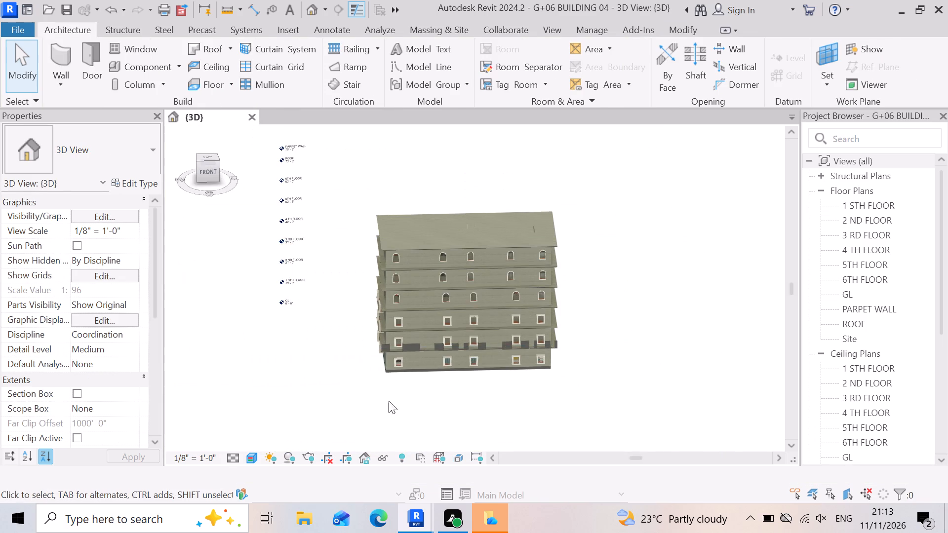
scroll(338, 418, up, 2)
scroll(389, 373, up, 12)
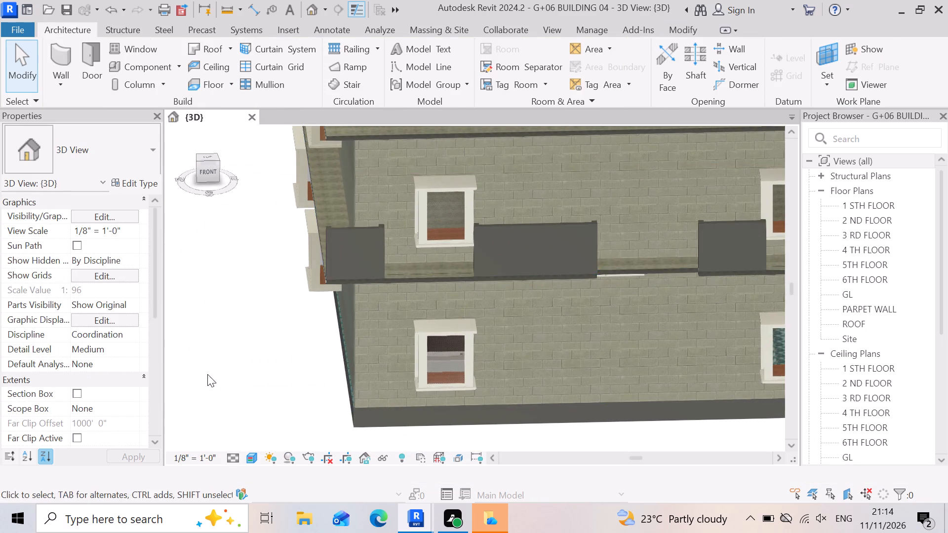
scroll(437, 262, up, 6)
scroll(249, 386, down, 4)
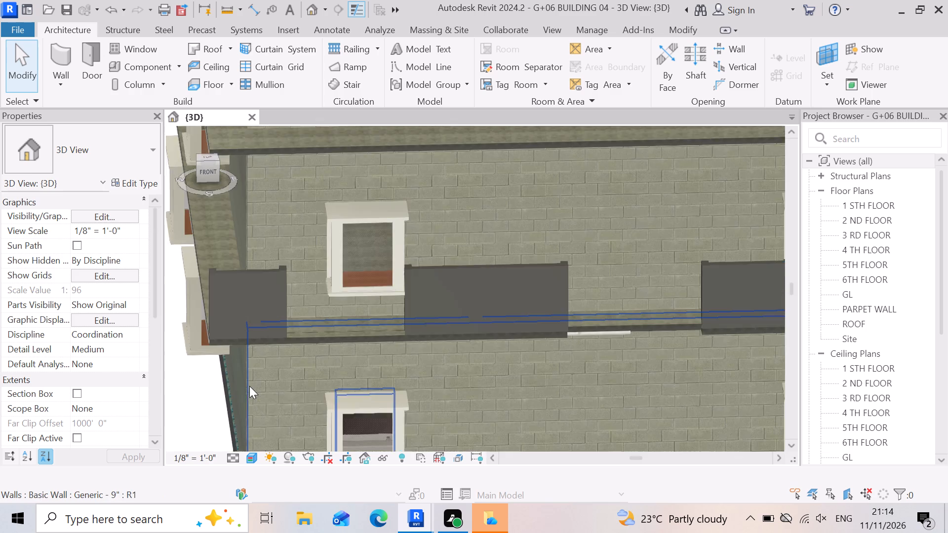
scroll(249, 386, down, 6)
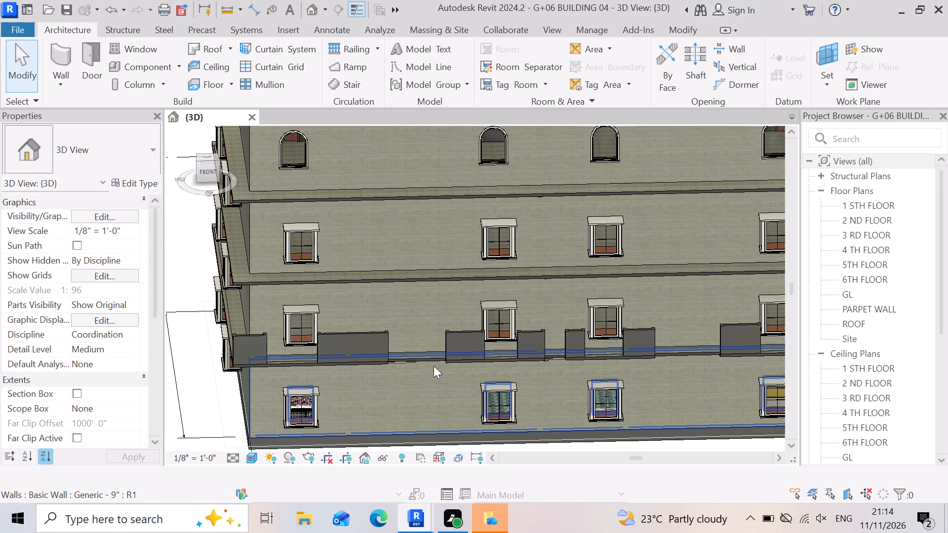
scroll(382, 292, up, 3)
scroll(350, 265, up, 7)
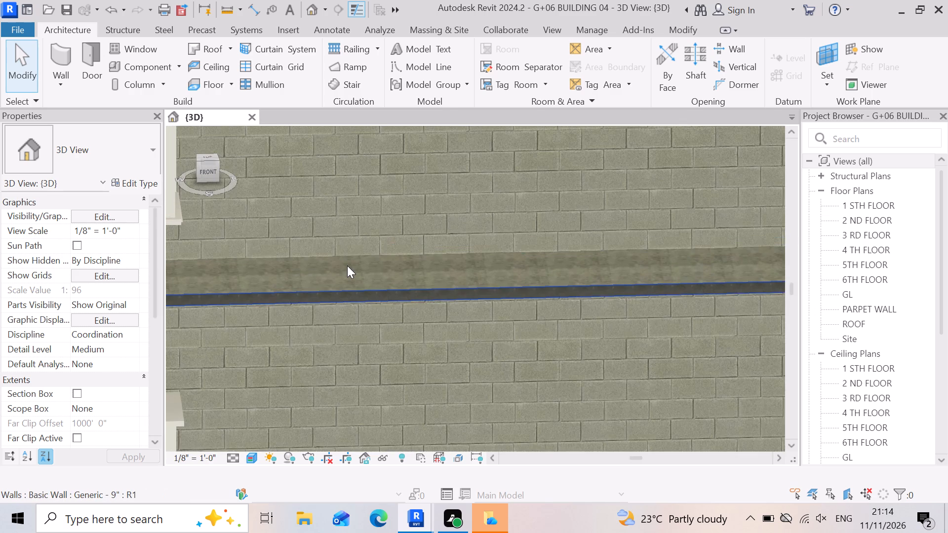
scroll(347, 263, down, 10)
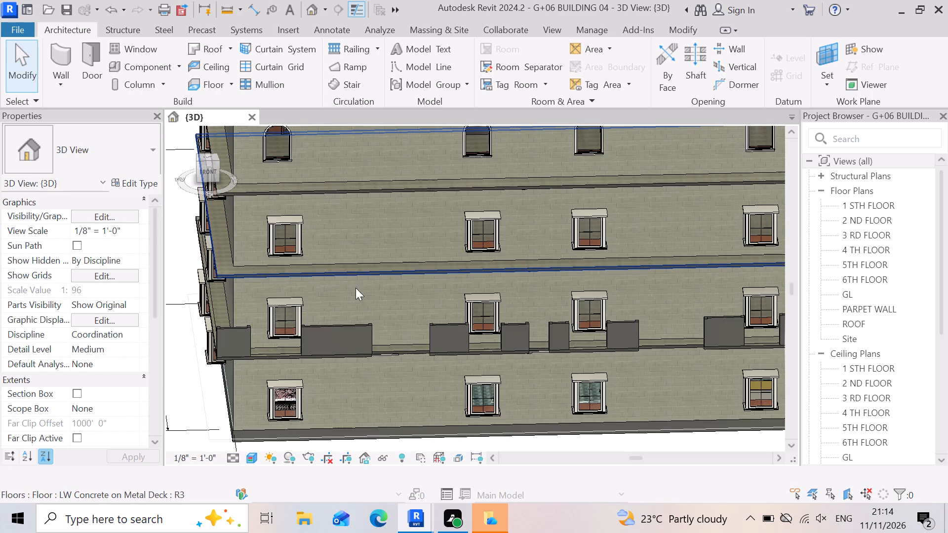
scroll(362, 355, up, 6)
scroll(315, 326, down, 6)
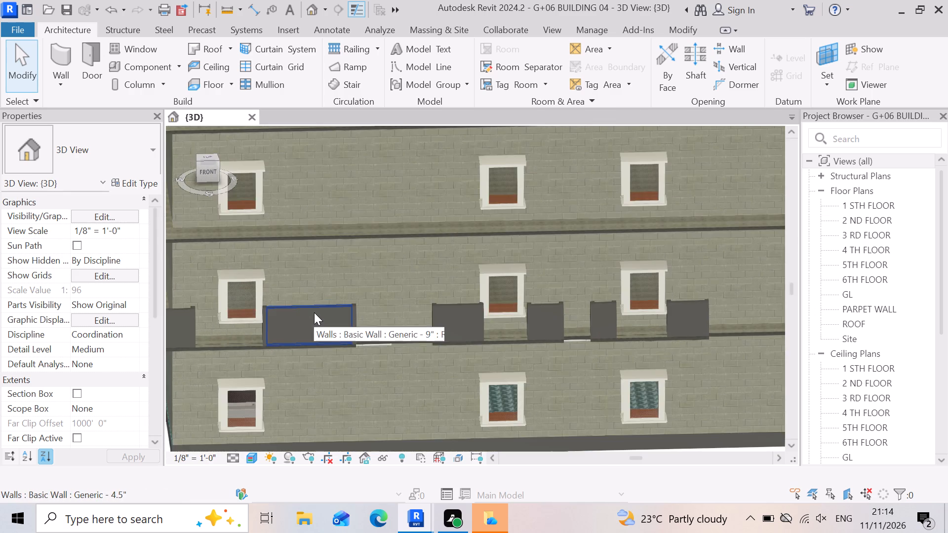
scroll(326, 357, up, 6)
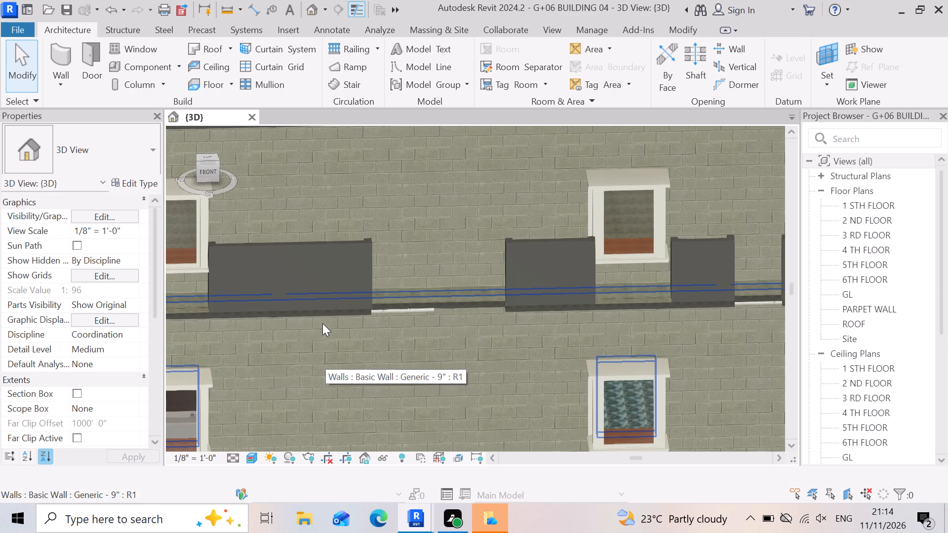
scroll(324, 320, down, 4)
scroll(405, 249, up, 2)
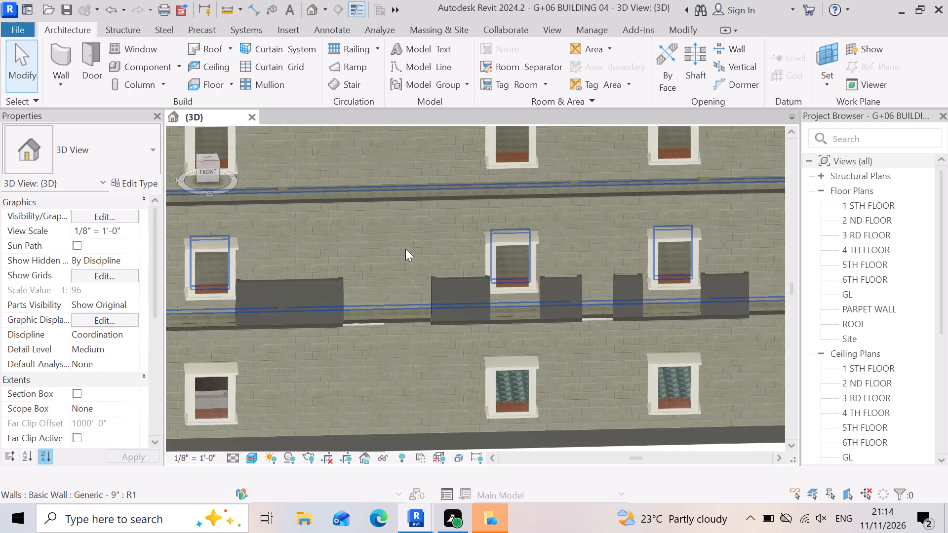
scroll(405, 249, up, 2)
scroll(342, 352, up, 6)
scroll(347, 314, down, 9)
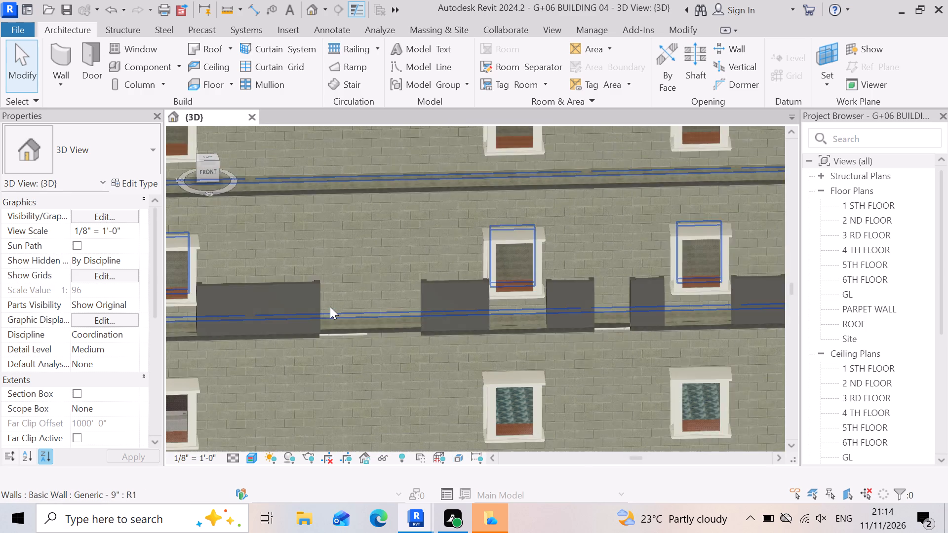
scroll(330, 306, down, 3)
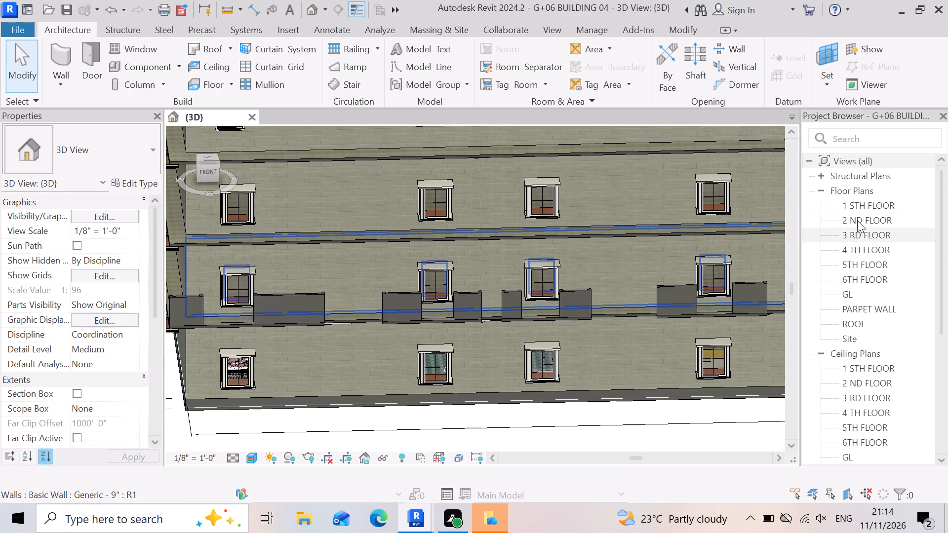
Open the 1 STH FLOOR floor plan at the gap between piers in front of the first front window.
double_click(865, 208)
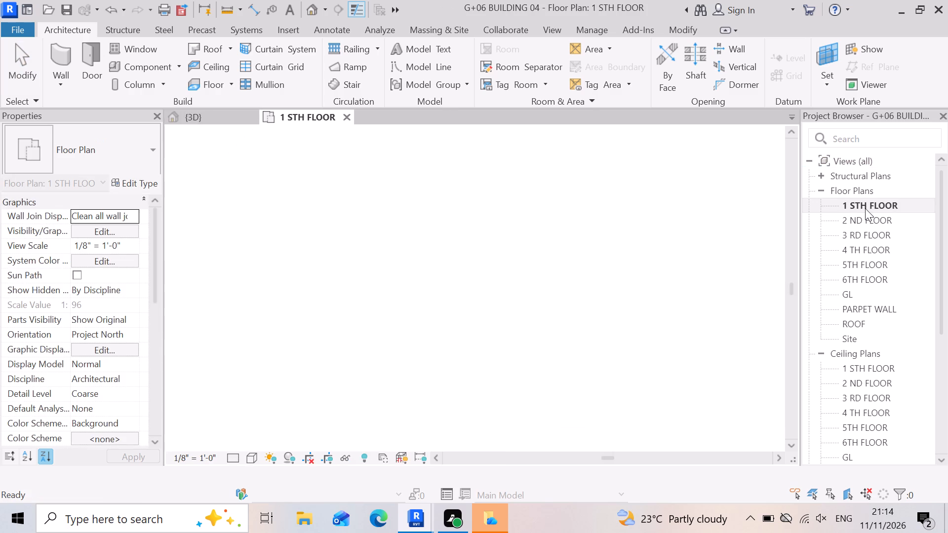
scroll(533, 332, up, 10)
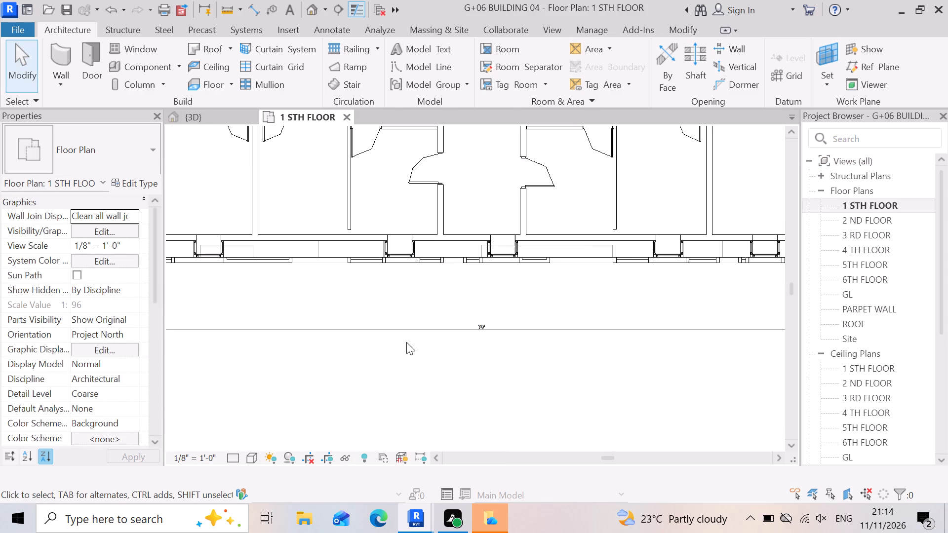
scroll(581, 351, down, 4)
scroll(348, 305, up, 12)
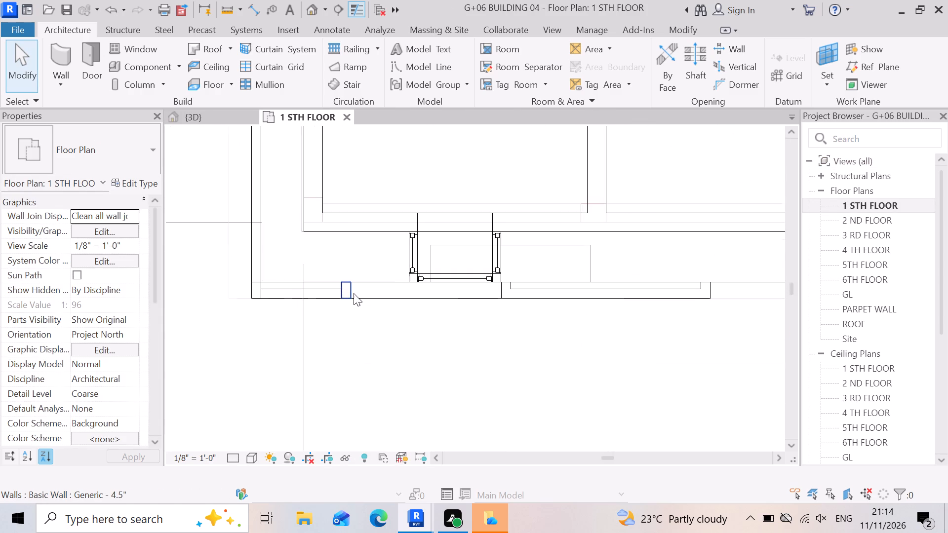
scroll(404, 330, up, 3)
scroll(355, 299, up, 3)
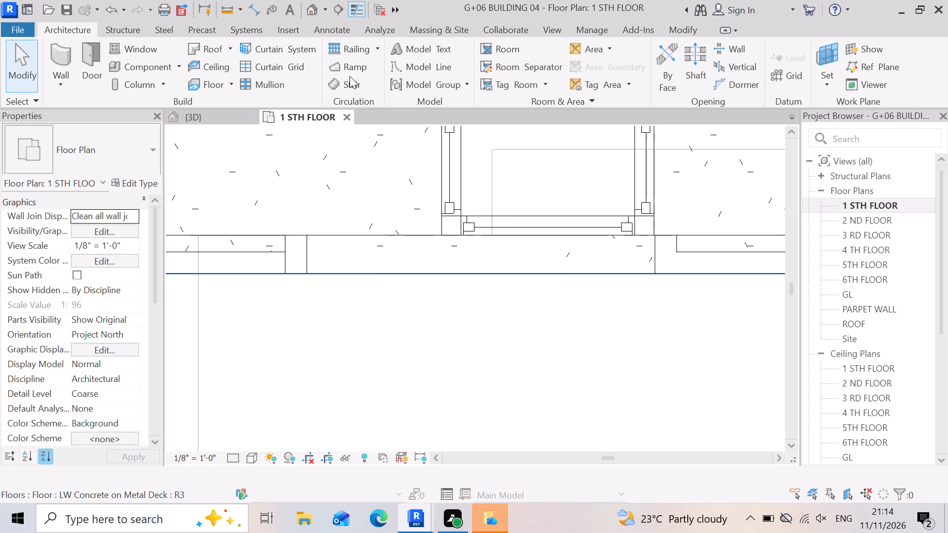
Start a Handrail - Rectangular railing and sketch an 8" path segment along the left pier's inner face at the first window gap.
click(337, 54)
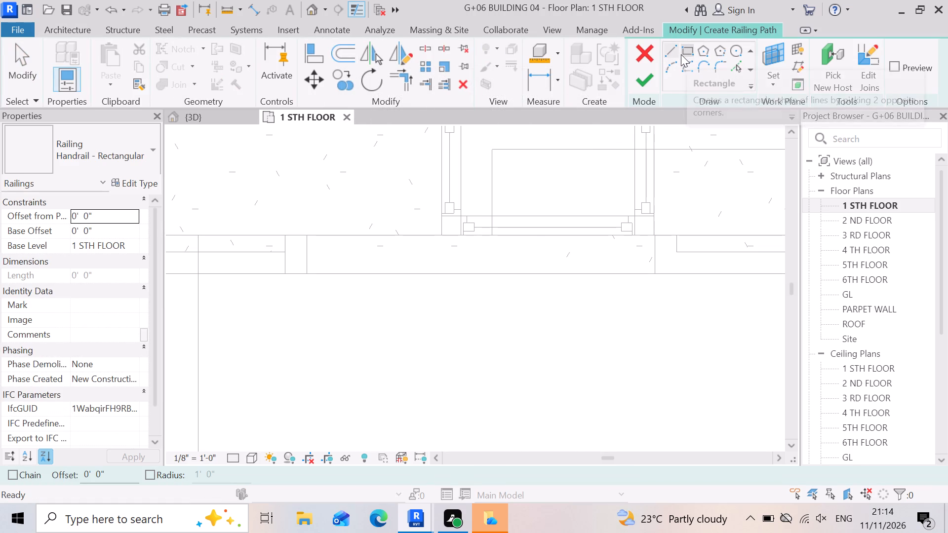
click(682, 54)
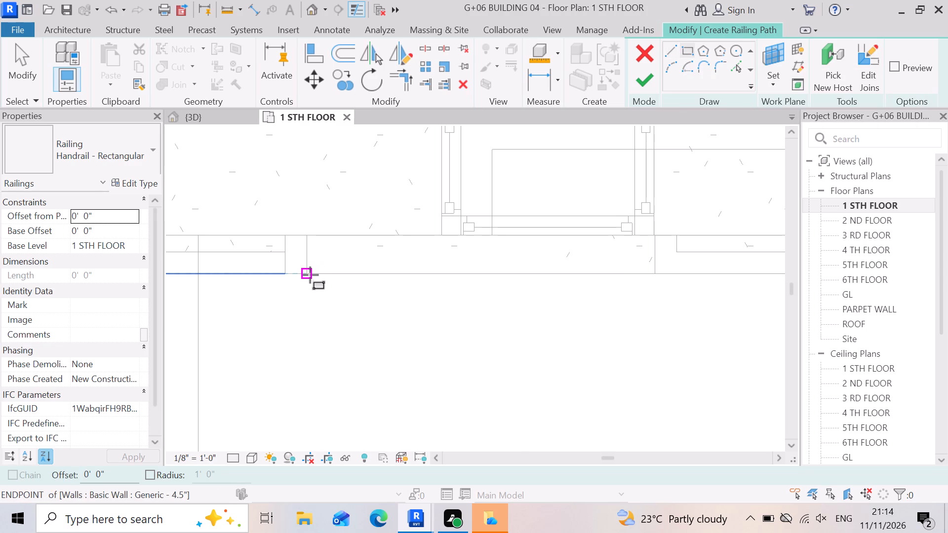
click(669, 49)
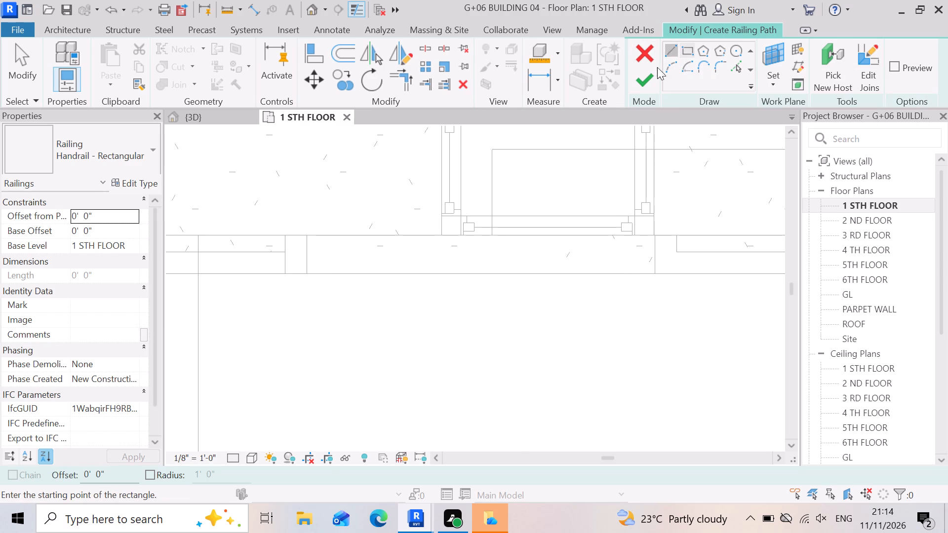
scroll(252, 272, up, 4)
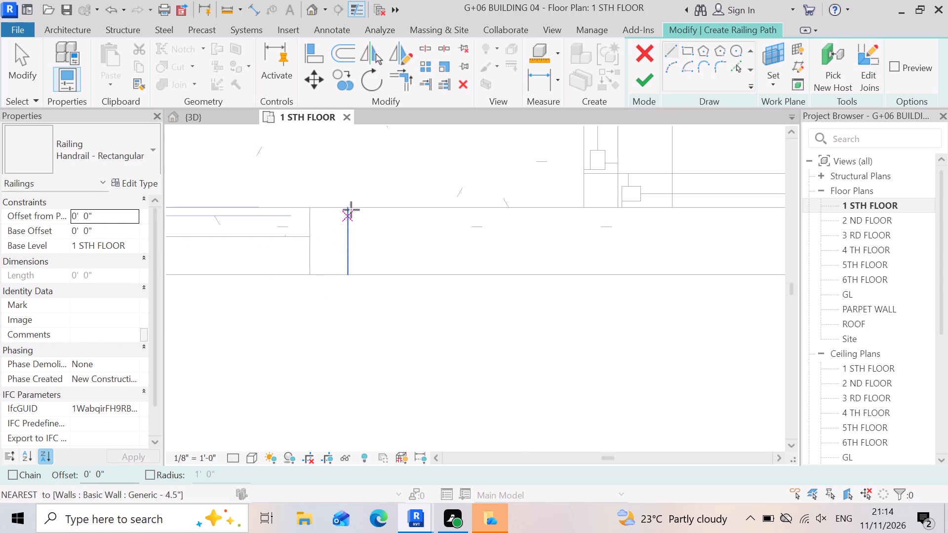
click(352, 209)
click(349, 277)
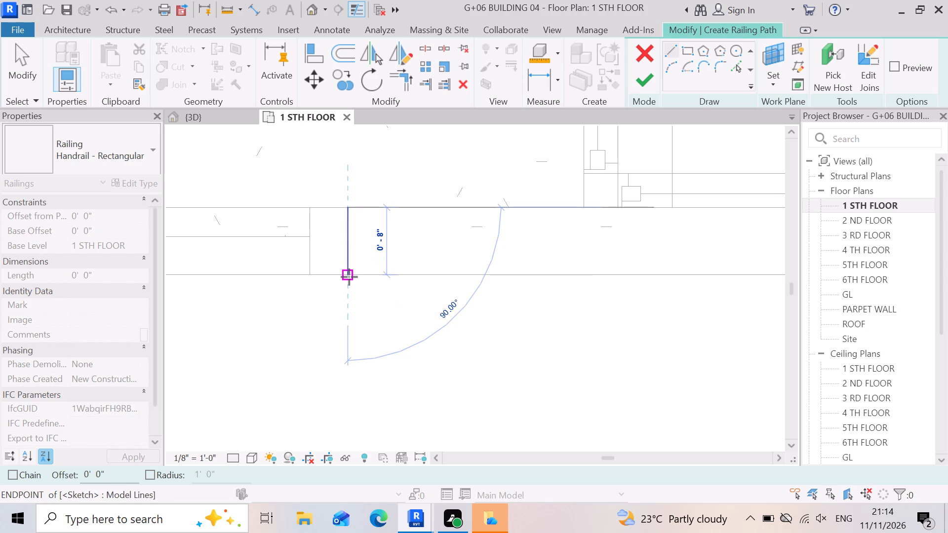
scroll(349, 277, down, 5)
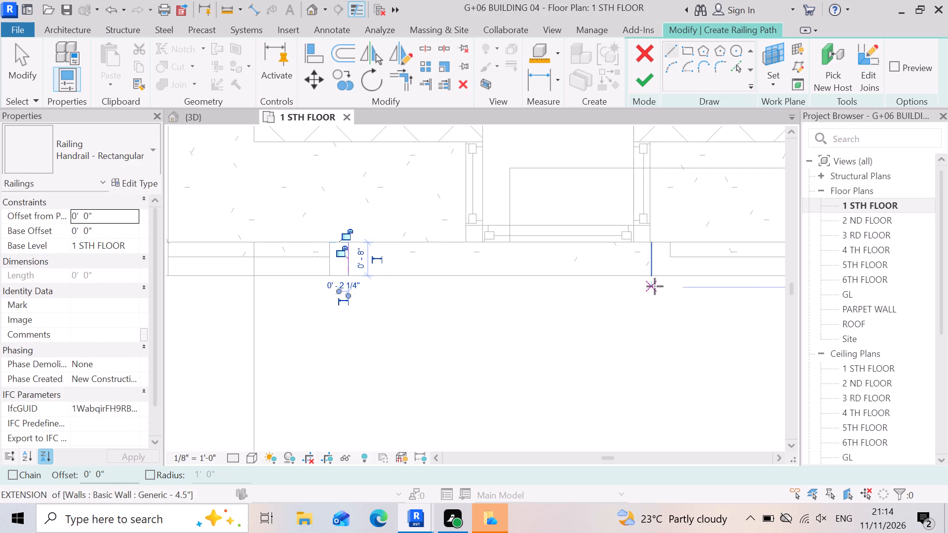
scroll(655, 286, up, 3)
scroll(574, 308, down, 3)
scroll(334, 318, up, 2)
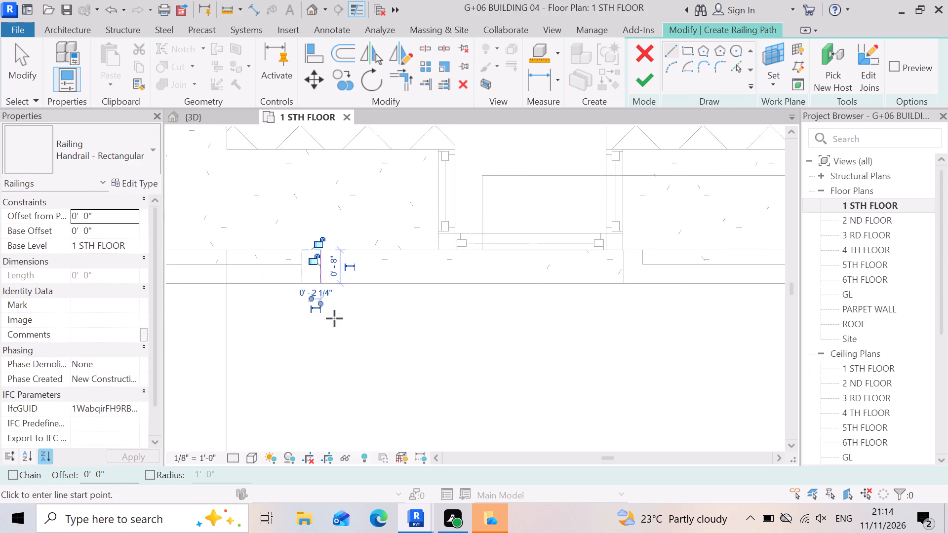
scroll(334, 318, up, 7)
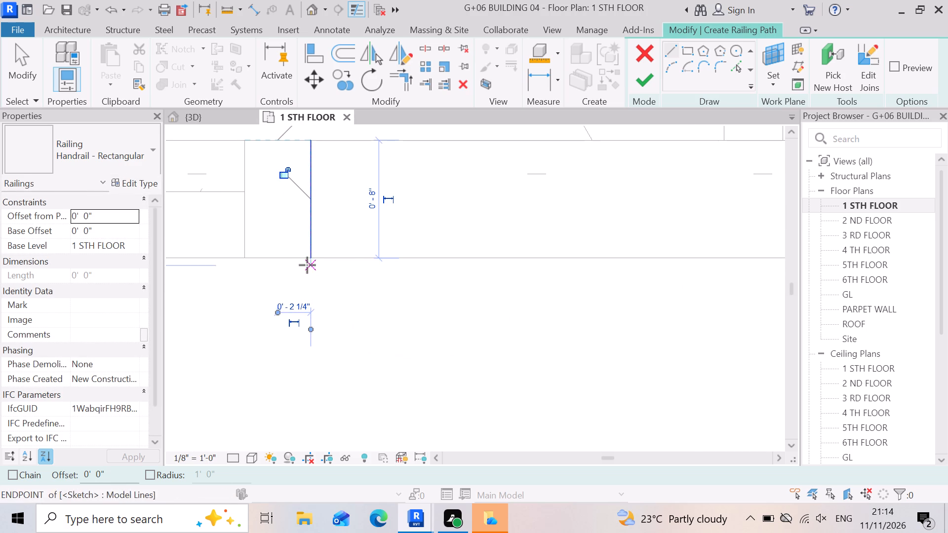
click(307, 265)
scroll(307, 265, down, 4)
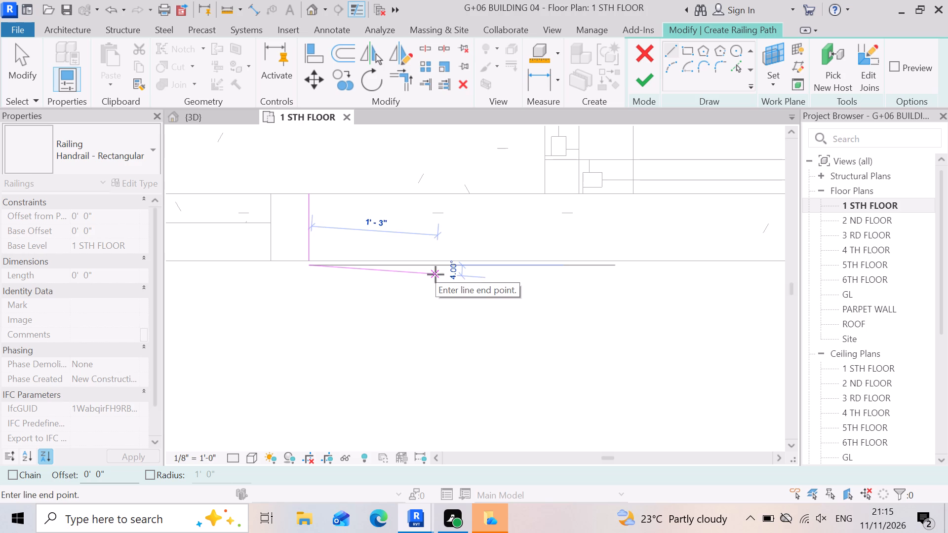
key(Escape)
Sketch the railing path's front segment along the slab edge, about 6'-0 19/64" long, across to the right pier.
scroll(299, 236, up, 2)
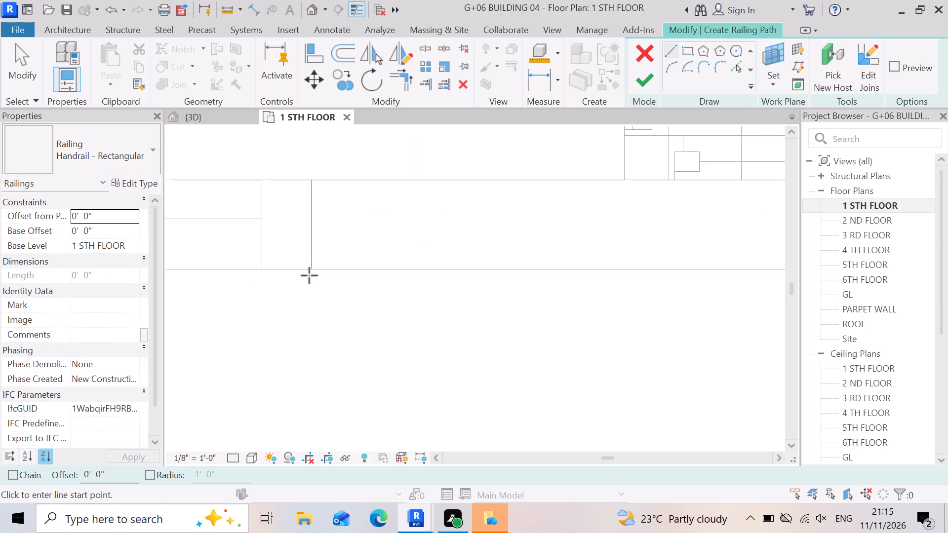
scroll(309, 275, up, 3)
click(313, 260)
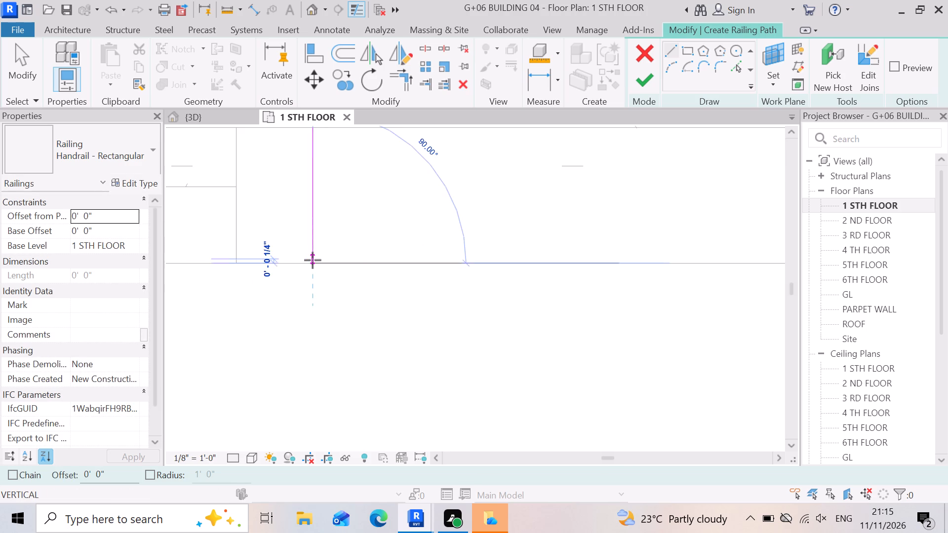
scroll(313, 261, down, 9)
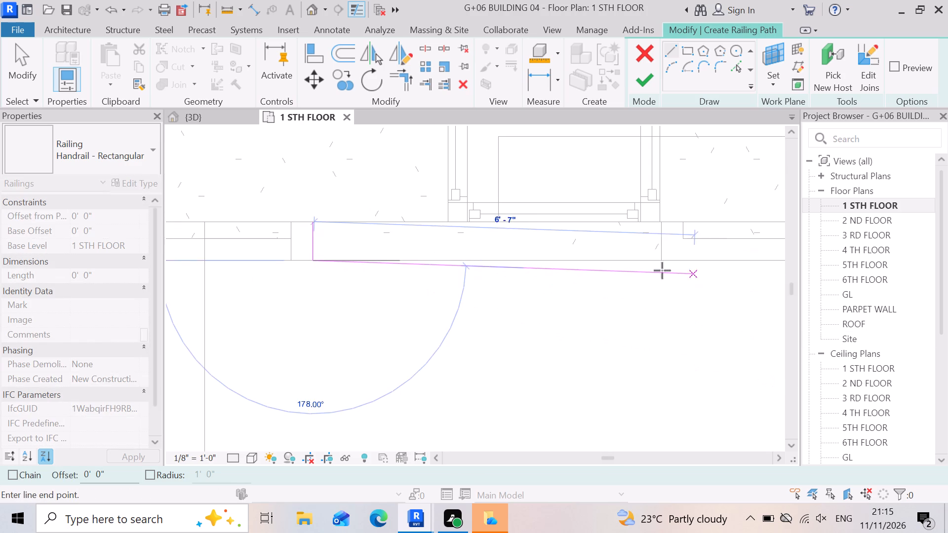
scroll(646, 270, up, 5)
click(679, 253)
Sketch the 8" return segment along the right pier's face back to the slab-side line and finish the first gap's railing.
scroll(683, 260, down, 2)
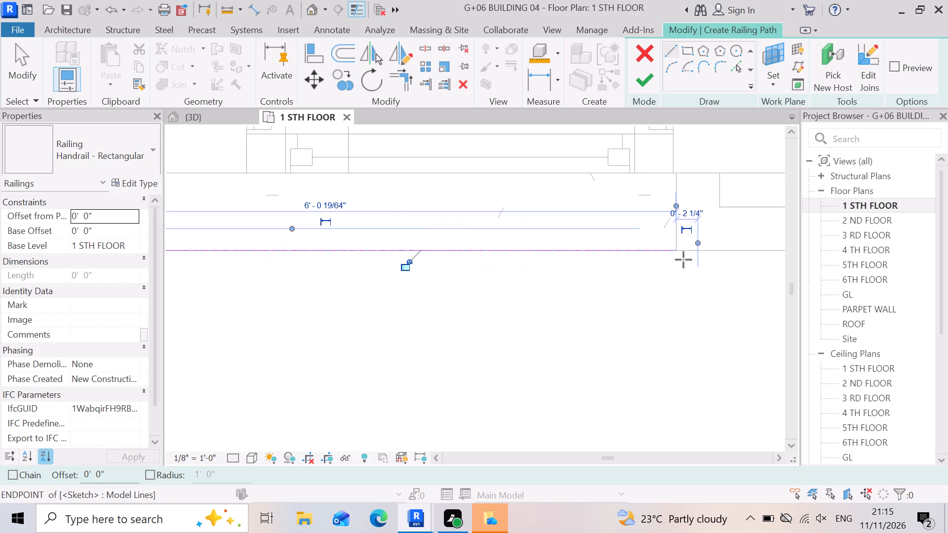
scroll(683, 260, down, 2)
scroll(682, 228, up, 3)
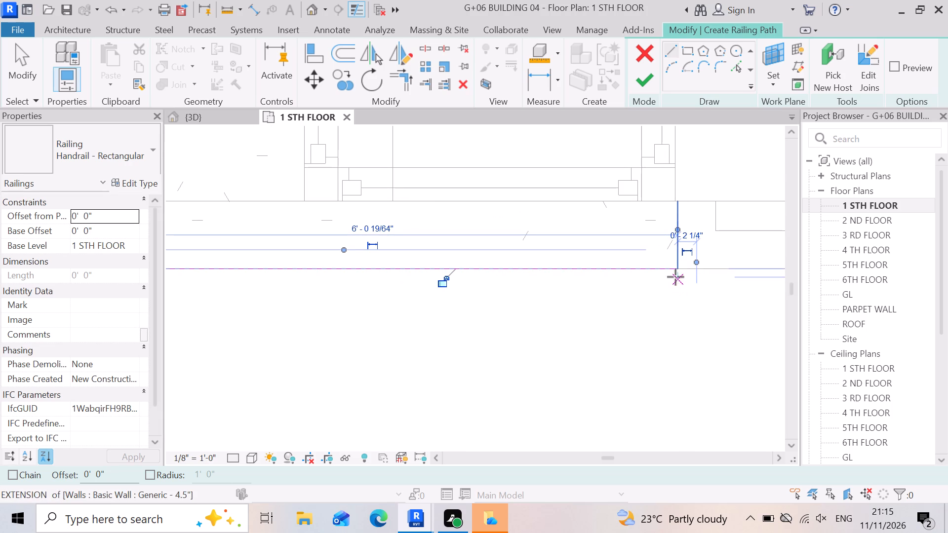
click(675, 270)
scroll(677, 302, down, 3)
scroll(675, 236, up, 4)
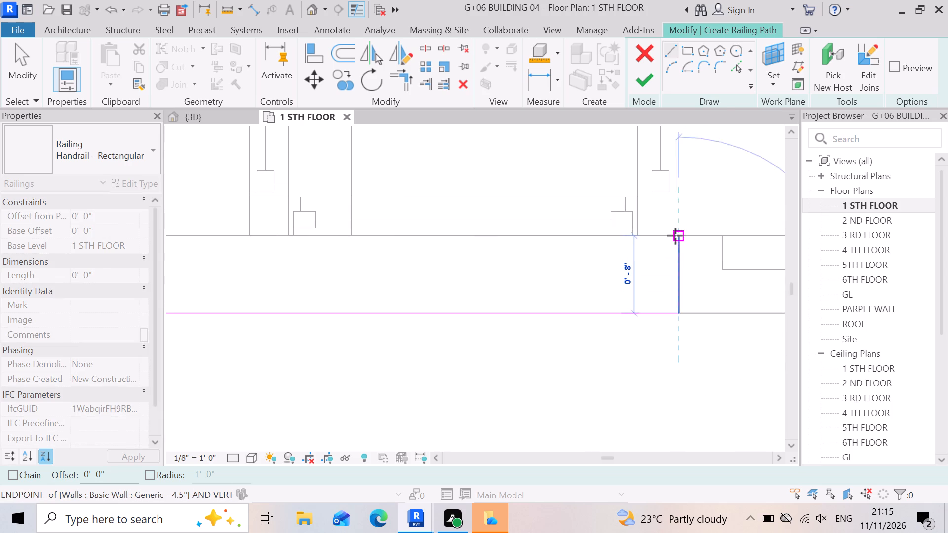
scroll(676, 237, up, 3)
click(676, 237)
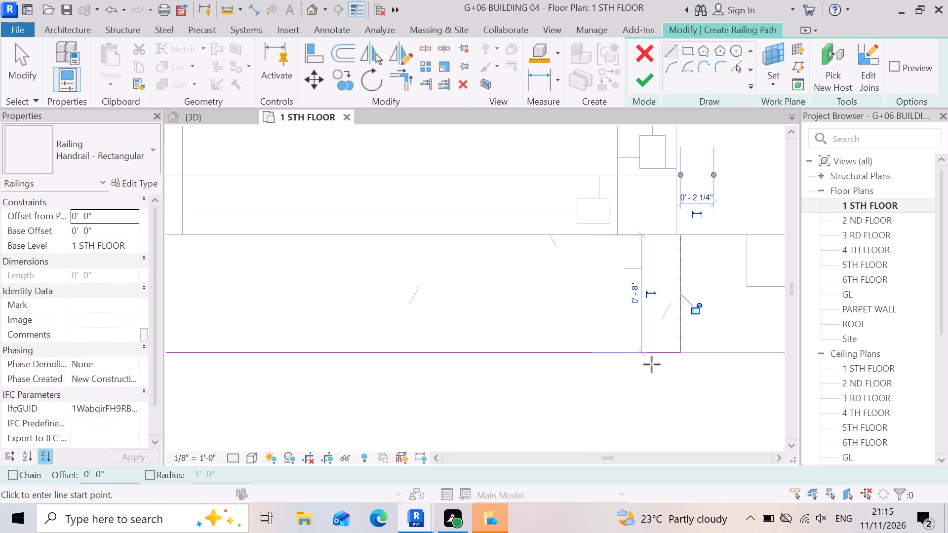
scroll(655, 359, down, 3)
scroll(579, 366, down, 7)
scroll(429, 367, down, 3)
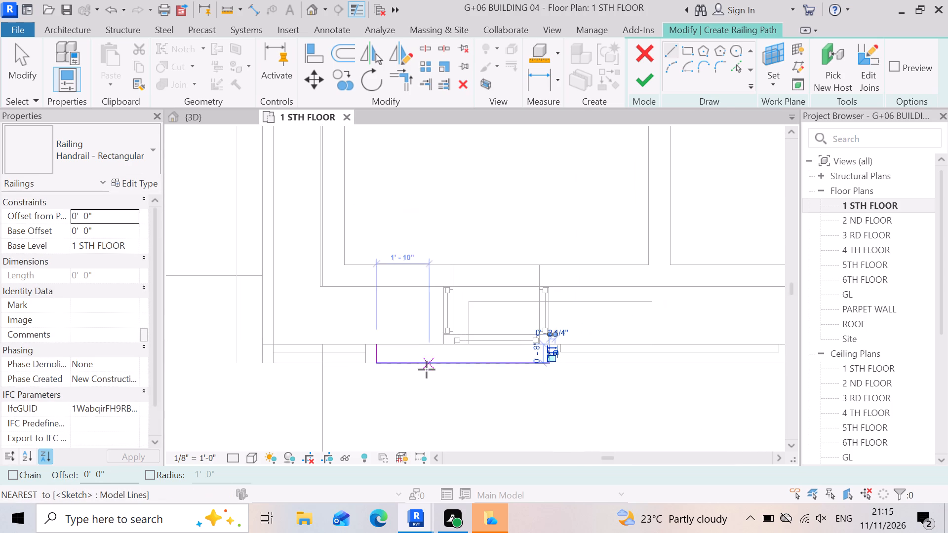
click(646, 79)
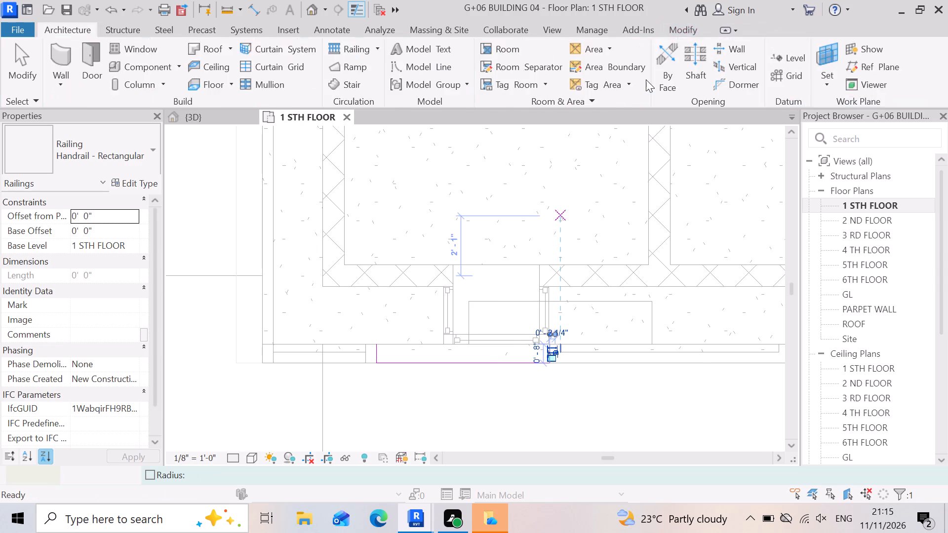
Start another railing at the second front window's gap, sketching an 8" path segment along the left pier's inner face.
scroll(112, 532, down, 4)
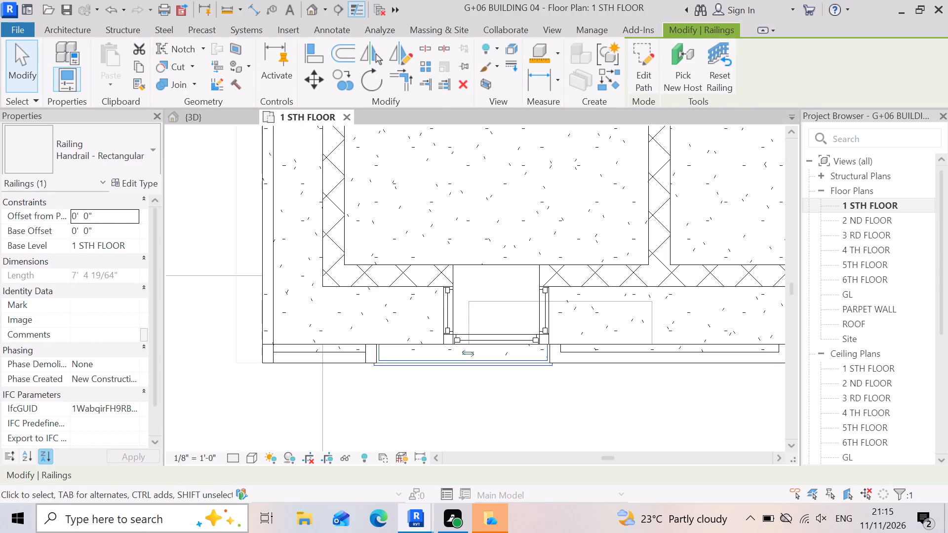
scroll(214, 416, down, 4)
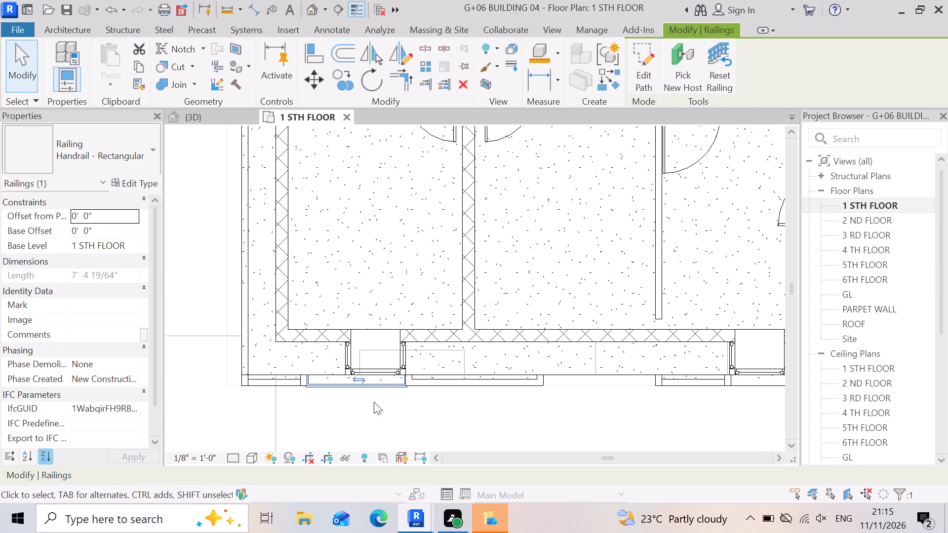
scroll(266, 374, down, 1)
scroll(574, 391, down, 2)
scroll(719, 385, up, 2)
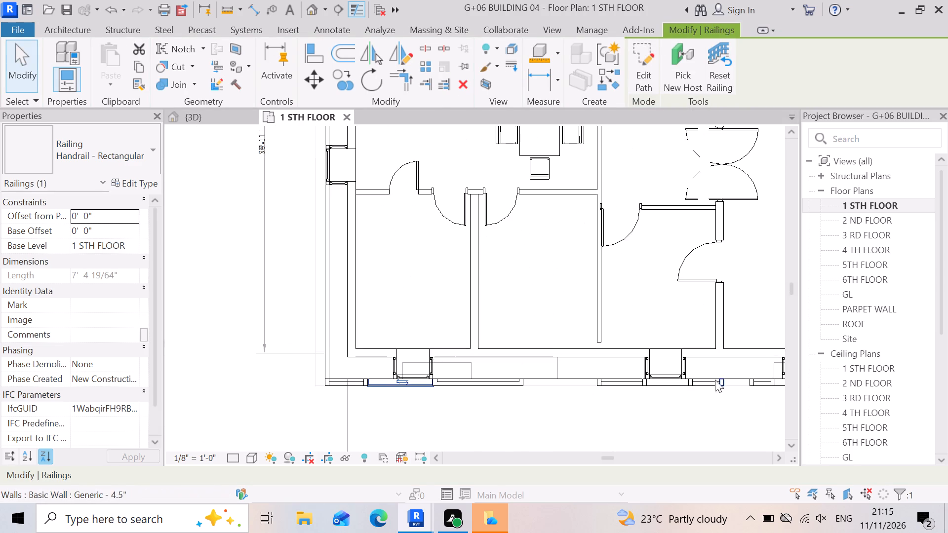
scroll(715, 380, up, 8)
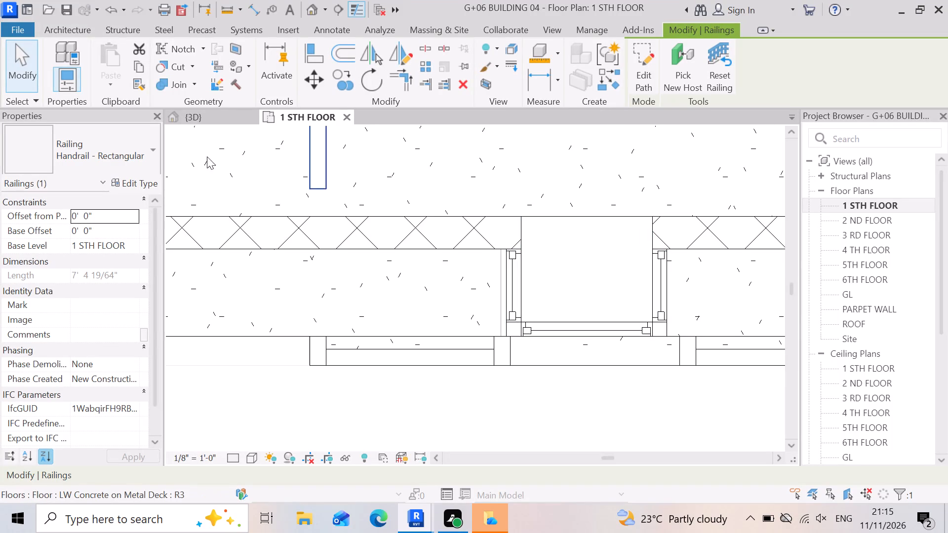
click(78, 30)
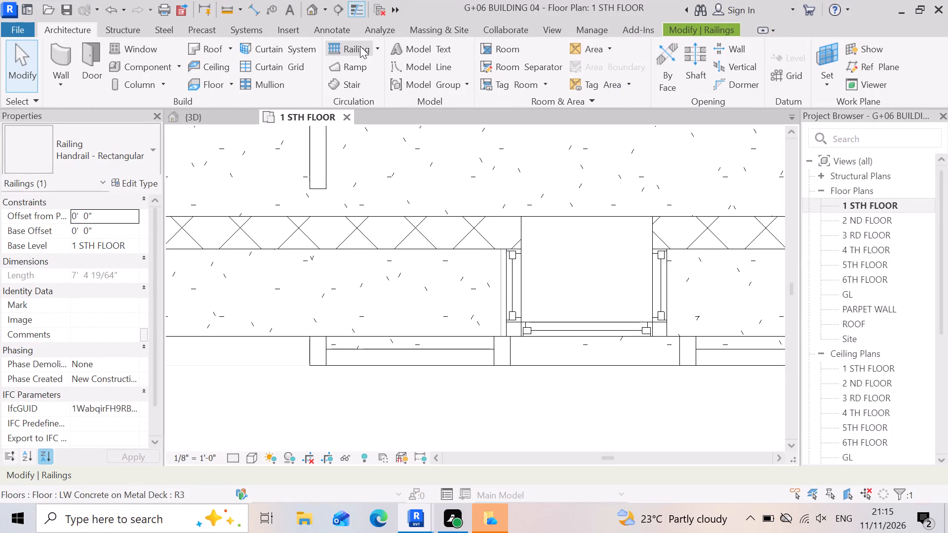
click(359, 45)
scroll(642, 474, up, 2)
scroll(552, 344, up, 4)
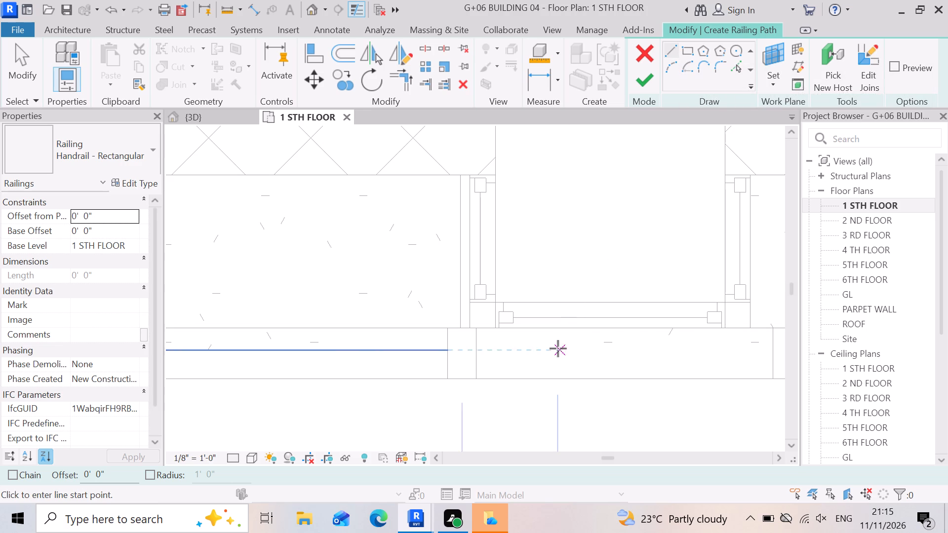
click(673, 49)
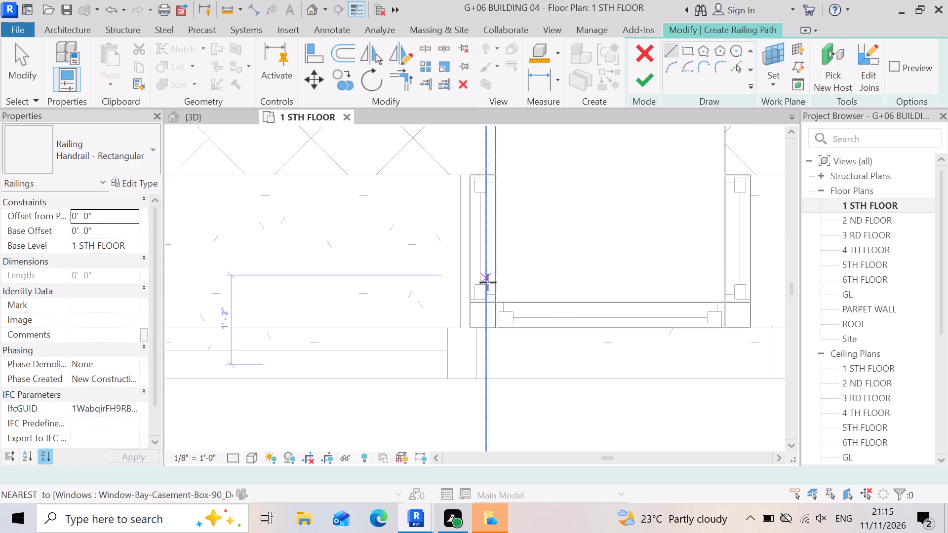
click(477, 326)
scroll(488, 411, up, 1)
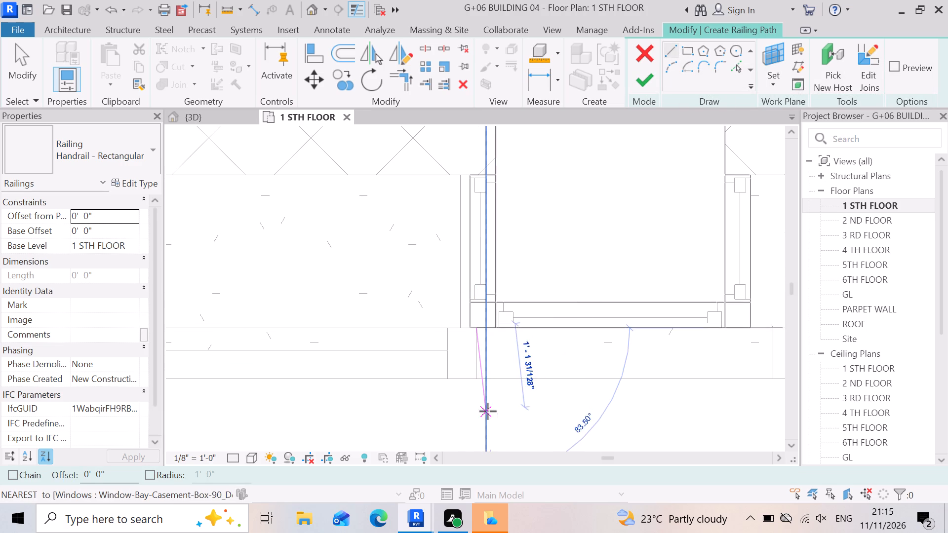
scroll(488, 411, up, 3)
click(469, 352)
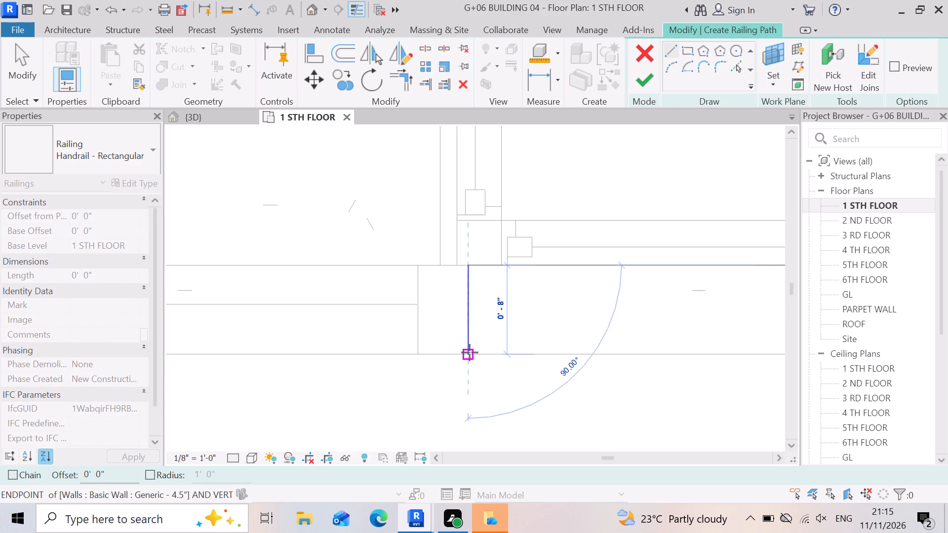
Sketch the second railing's front segment about 4'-3" long along the slab edge to the far face of the right pier's side wall.
scroll(457, 382, down, 5)
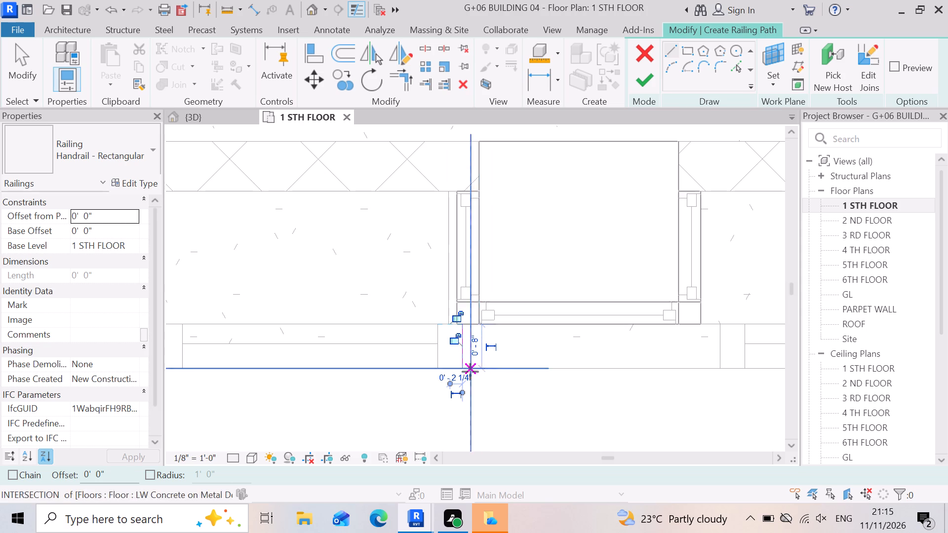
scroll(460, 377, up, 6)
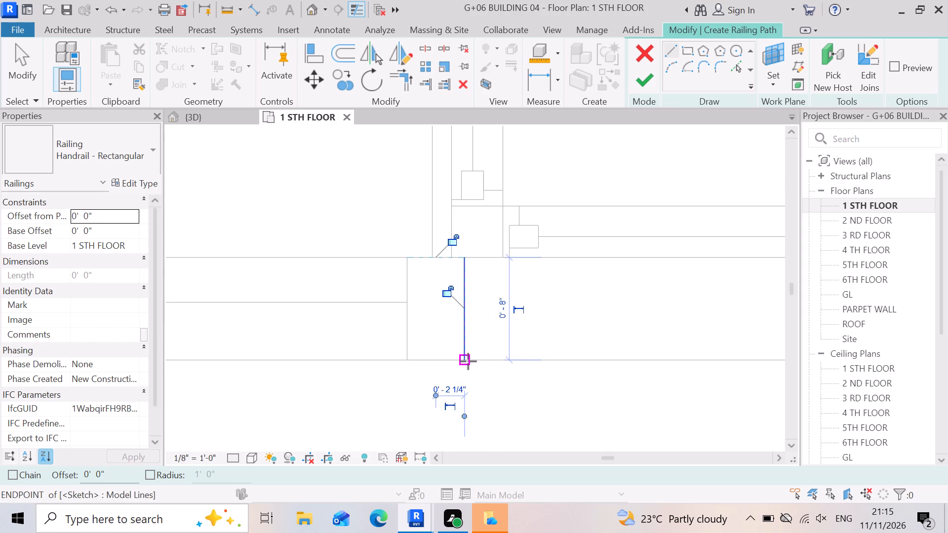
click(468, 361)
scroll(449, 372, down, 5)
scroll(541, 374, down, 4)
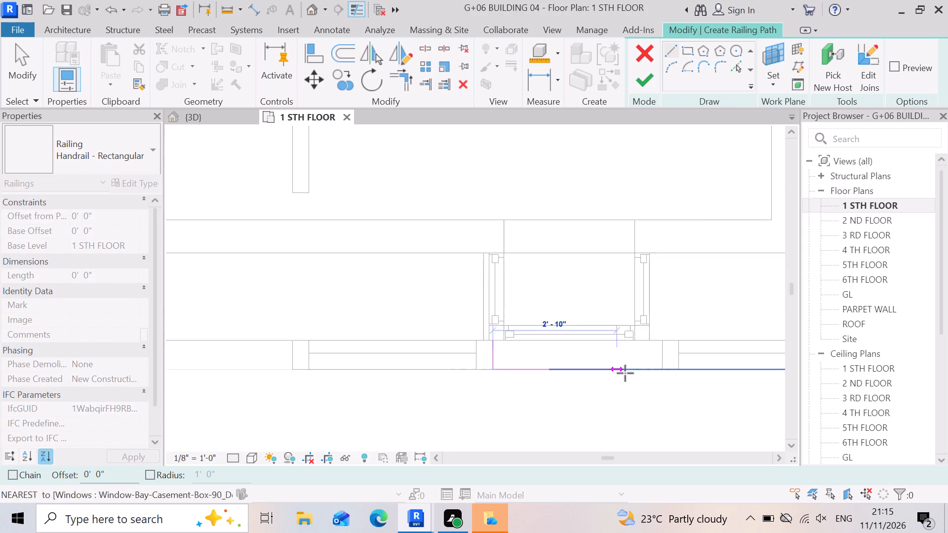
scroll(649, 357, up, 3)
scroll(687, 386, up, 3)
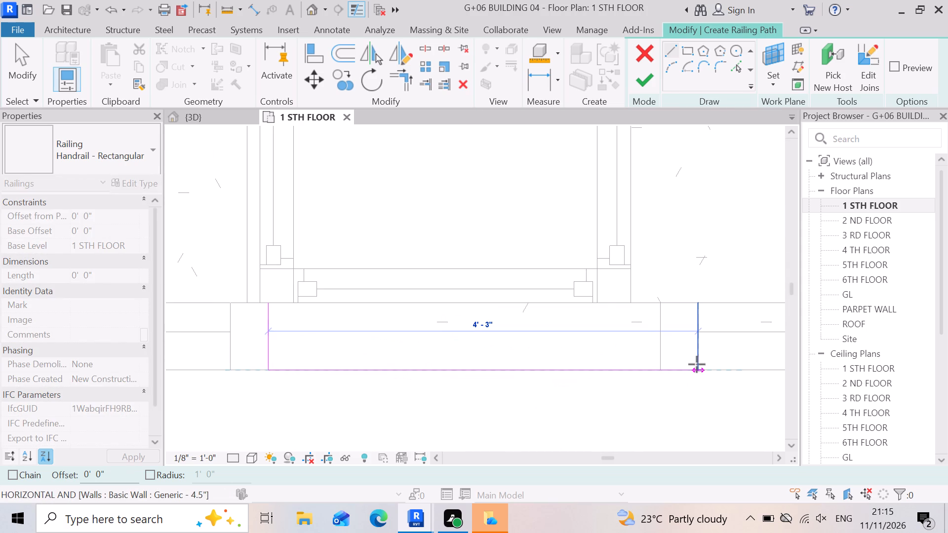
click(697, 368)
Sketch the second railing's 8" return segment along the far face of the right pier's side wall.
scroll(702, 375, down, 5)
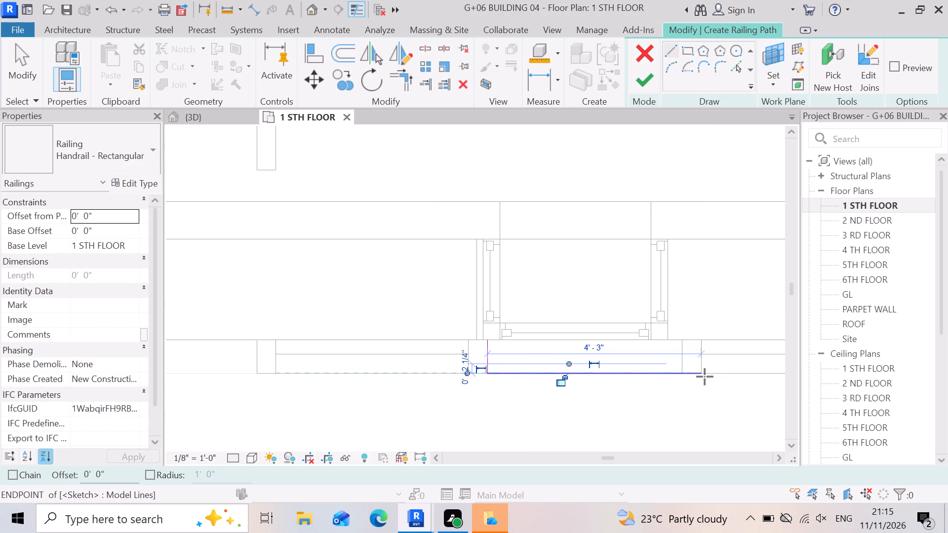
click(700, 372)
scroll(701, 364, up, 5)
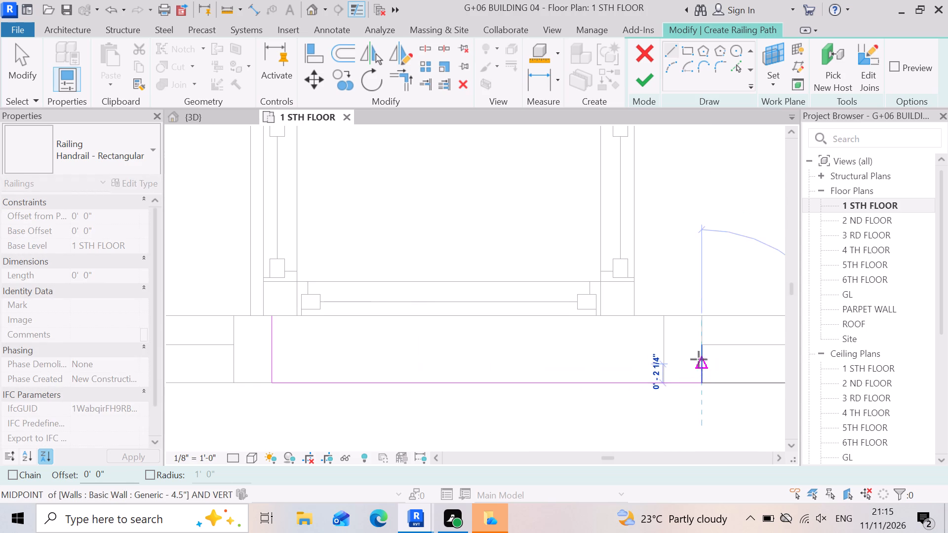
click(707, 319)
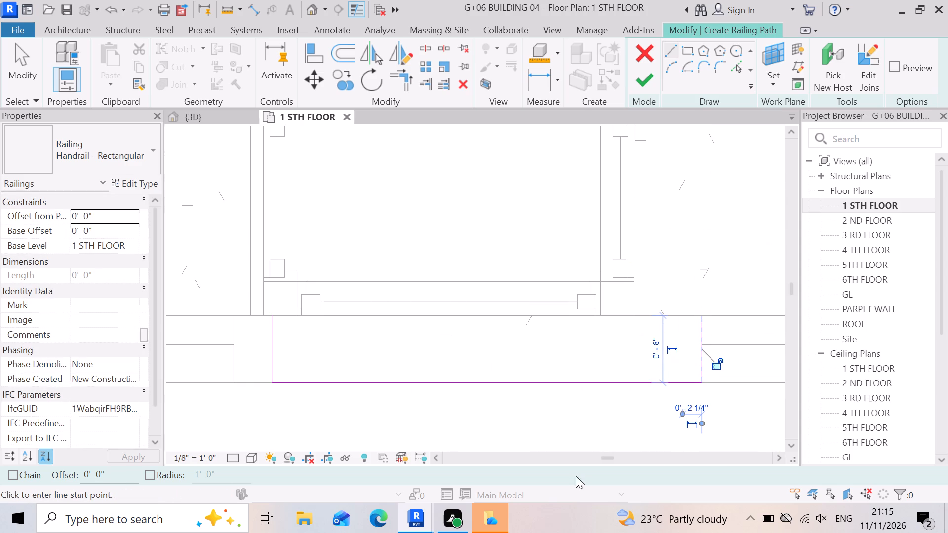
scroll(579, 455, down, 4)
scroll(586, 358, down, 3)
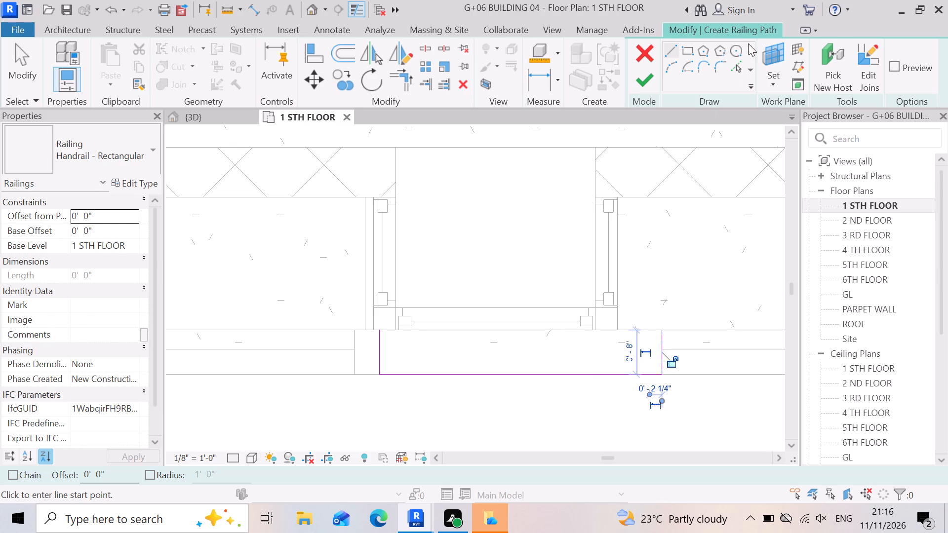
Finish the second front window gap's railing from its sketched path.
click(644, 78)
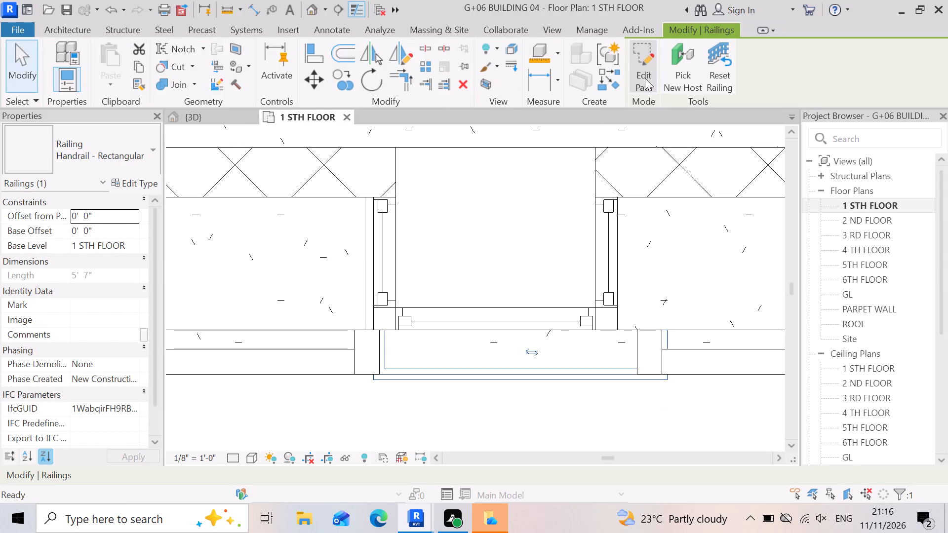
Start a railing at the third front window's gap, sketching a front segment about 4'-6" long along the slab edge between the piers.
scroll(598, 366, down, 1)
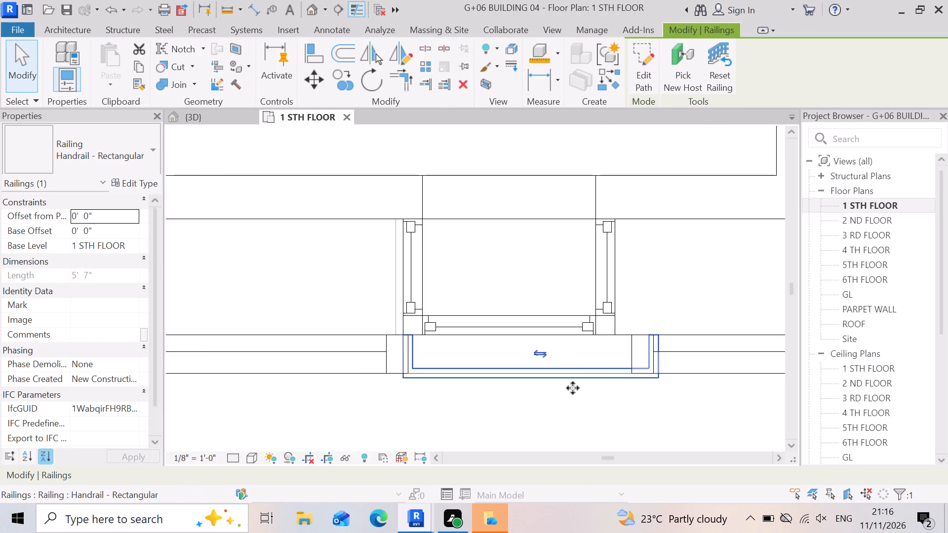
scroll(413, 412, up, 1)
scroll(379, 368, up, 2)
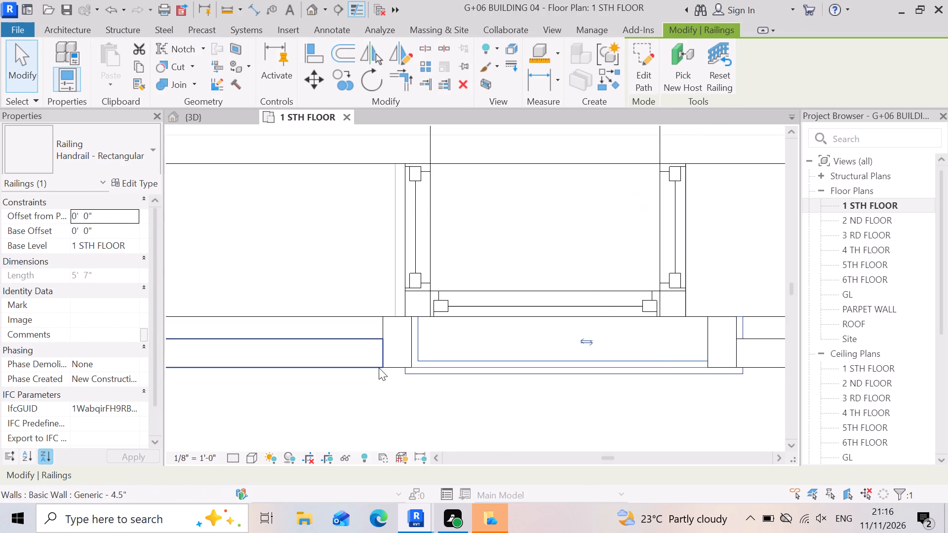
scroll(374, 366, down, 3)
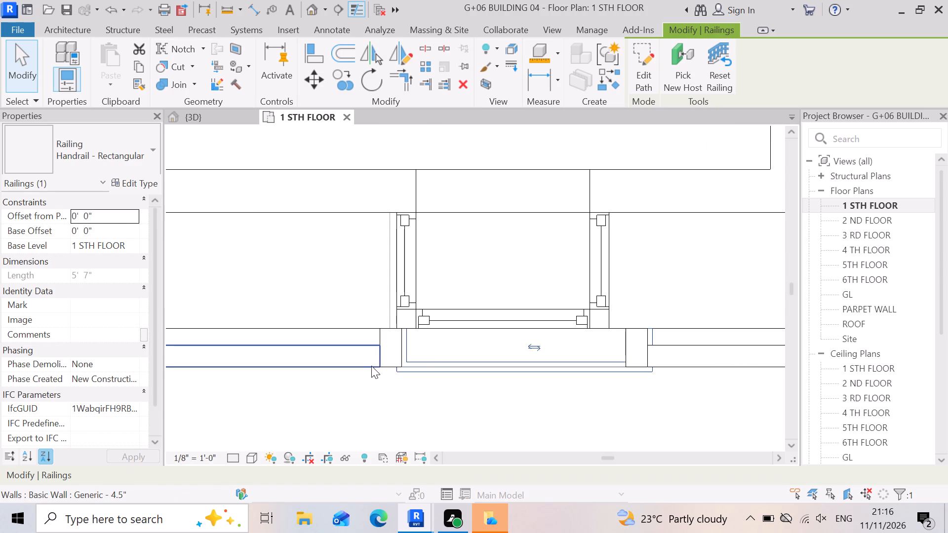
scroll(429, 365, down, 7)
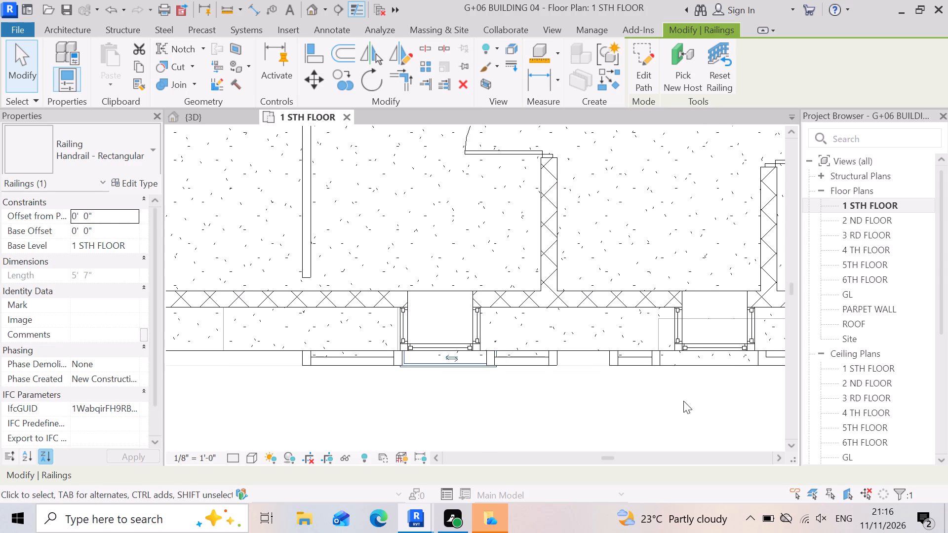
scroll(618, 388, up, 6)
scroll(526, 356, up, 3)
scroll(301, 347, down, 4)
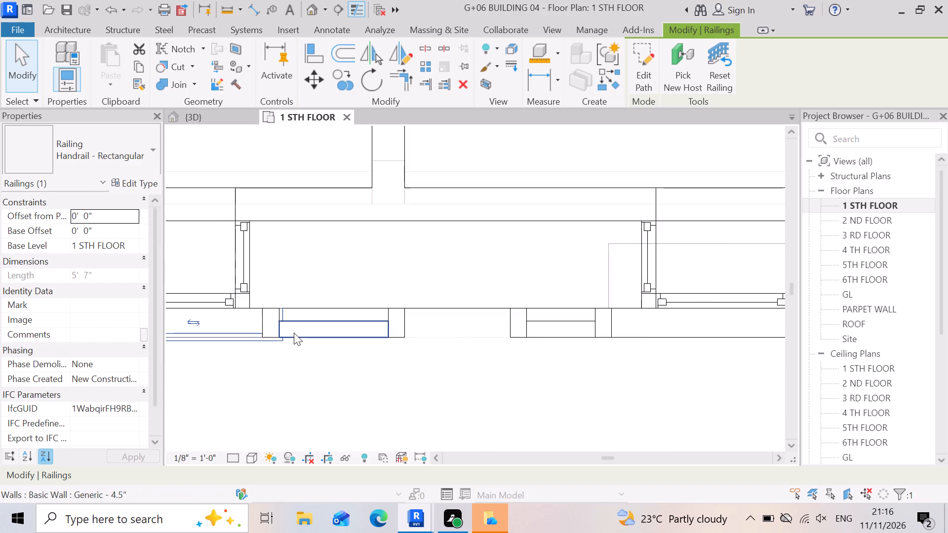
scroll(294, 333, down, 2)
scroll(571, 367, up, 4)
scroll(409, 348, down, 4)
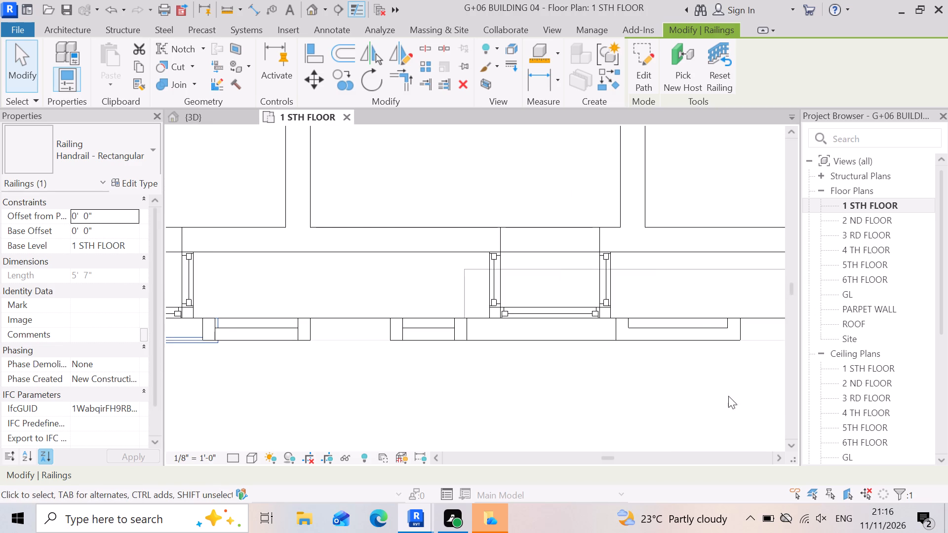
click(68, 25)
click(345, 52)
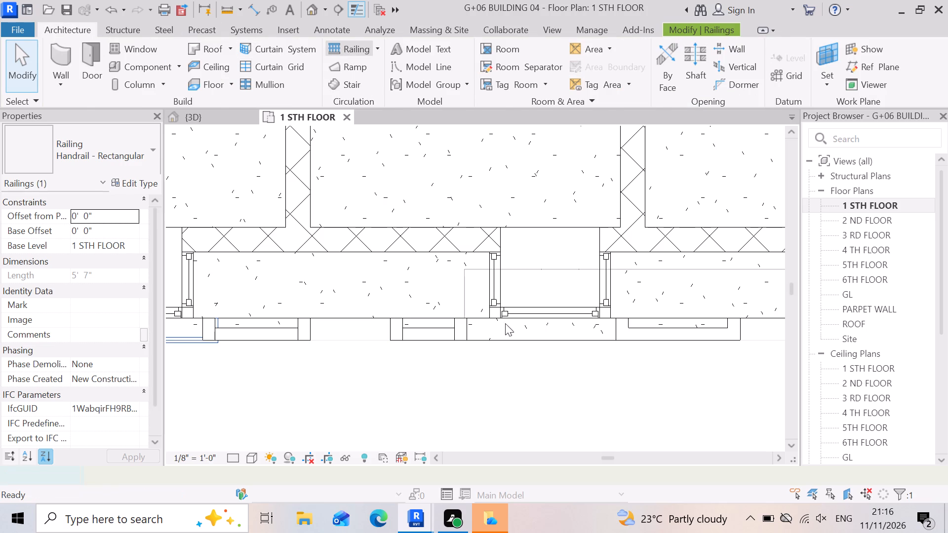
scroll(513, 348, up, 4)
click(433, 307)
scroll(431, 316, down, 1)
scroll(684, 318, up, 4)
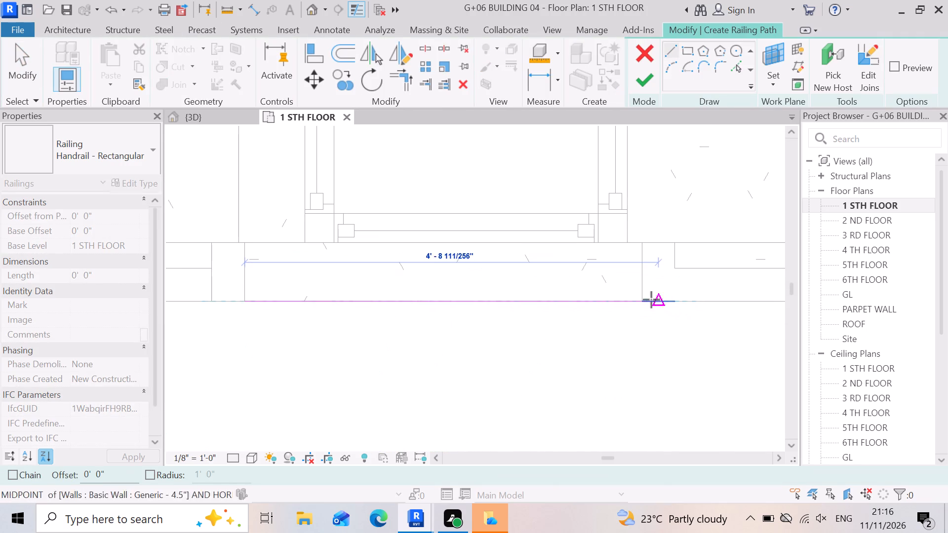
click(646, 302)
Sketch the 8" return segment along the right pier's inner face and finish the third gap's railing.
scroll(655, 327, down, 2)
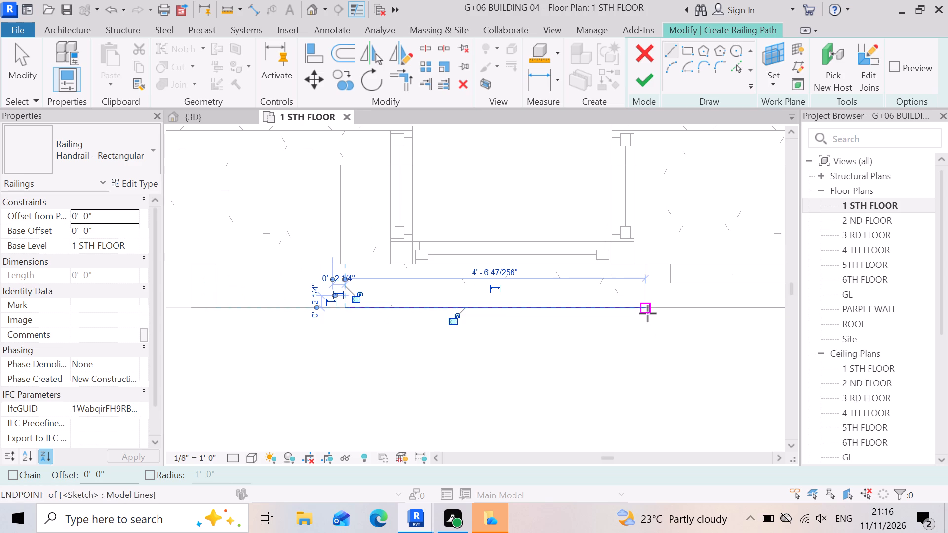
click(648, 313)
scroll(653, 289, up, 2)
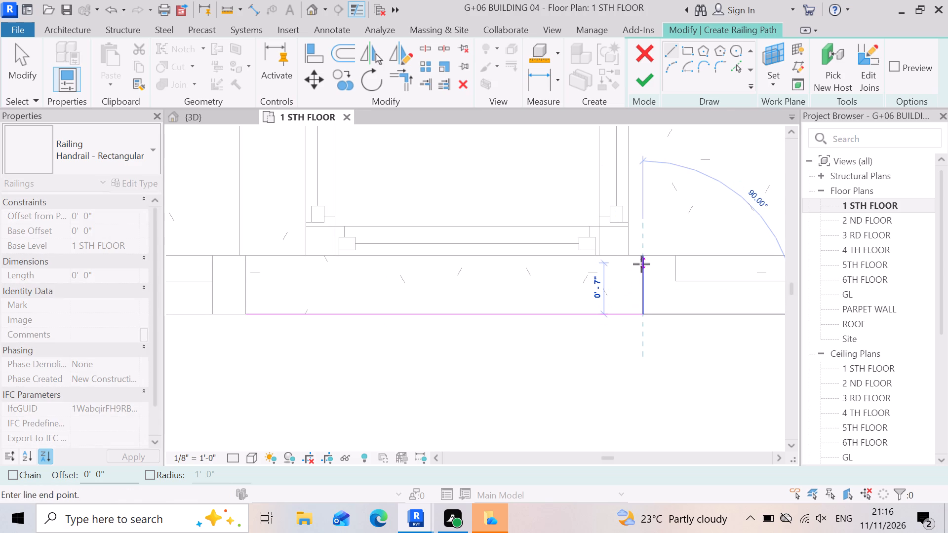
click(643, 259)
scroll(556, 368, down, 3)
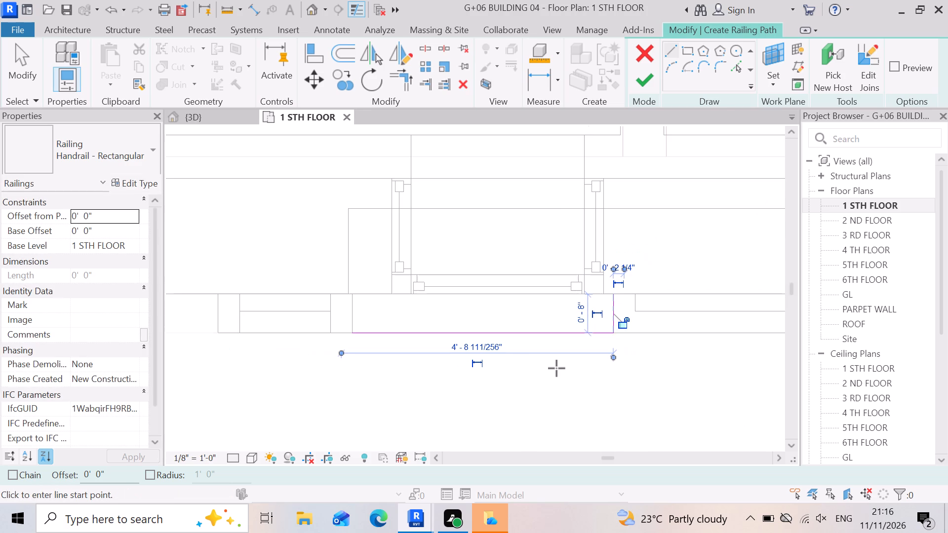
click(642, 83)
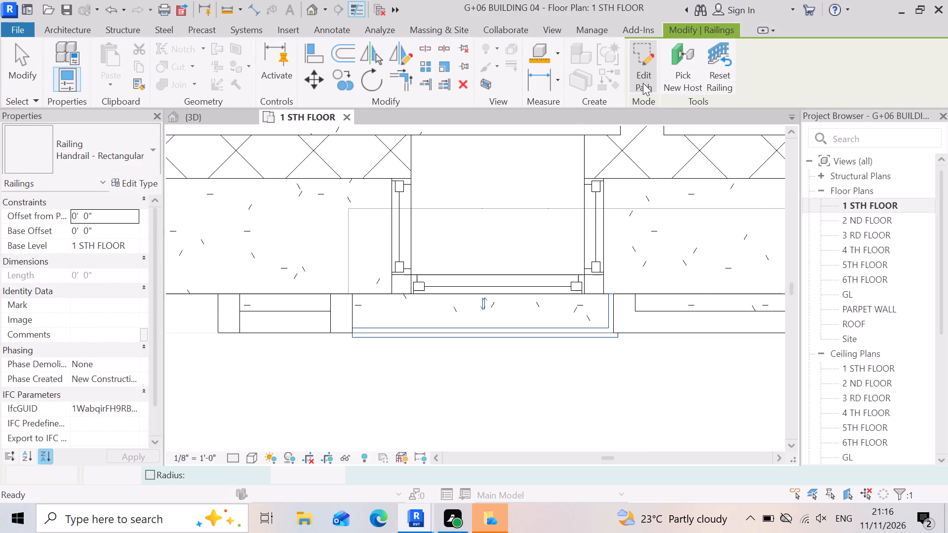
Start a railing at the fourth front window's gap, sketching an 8" path segment along the left pier's inner face.
scroll(358, 341, down, 9)
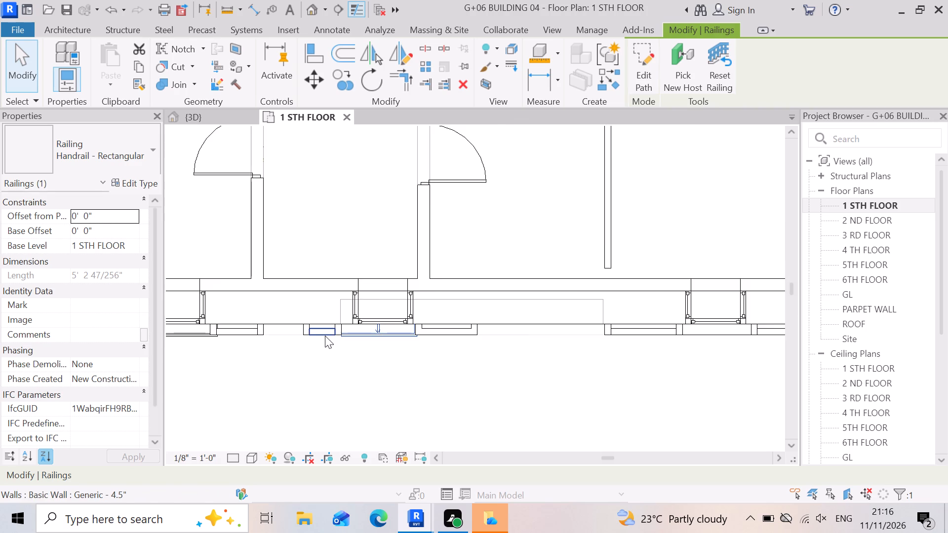
scroll(476, 328, down, 4)
scroll(749, 327, up, 3)
scroll(612, 343, up, 6)
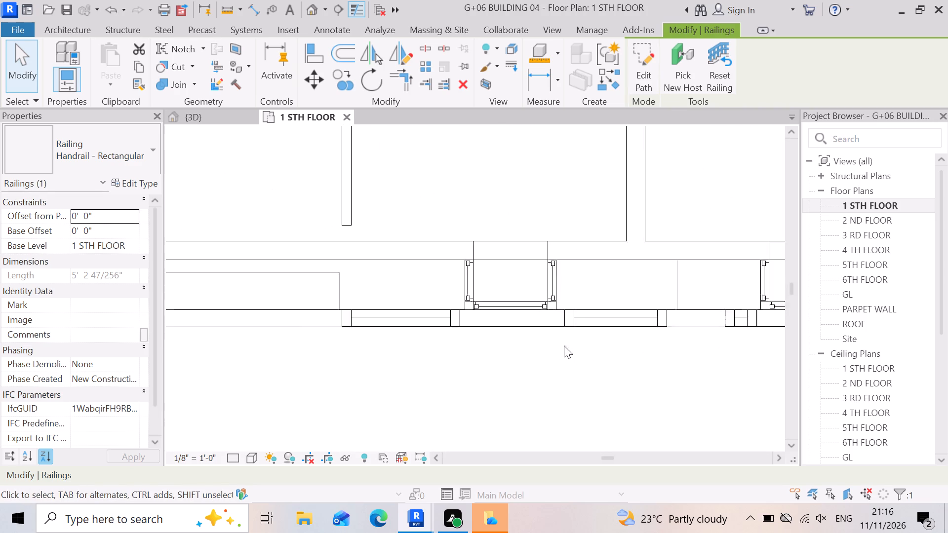
click(63, 32)
click(359, 48)
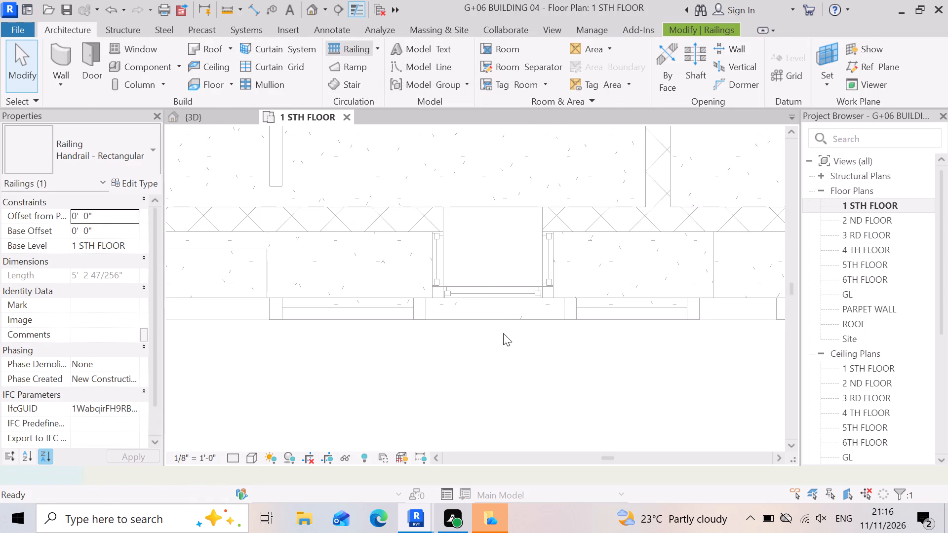
scroll(498, 340, up, 3)
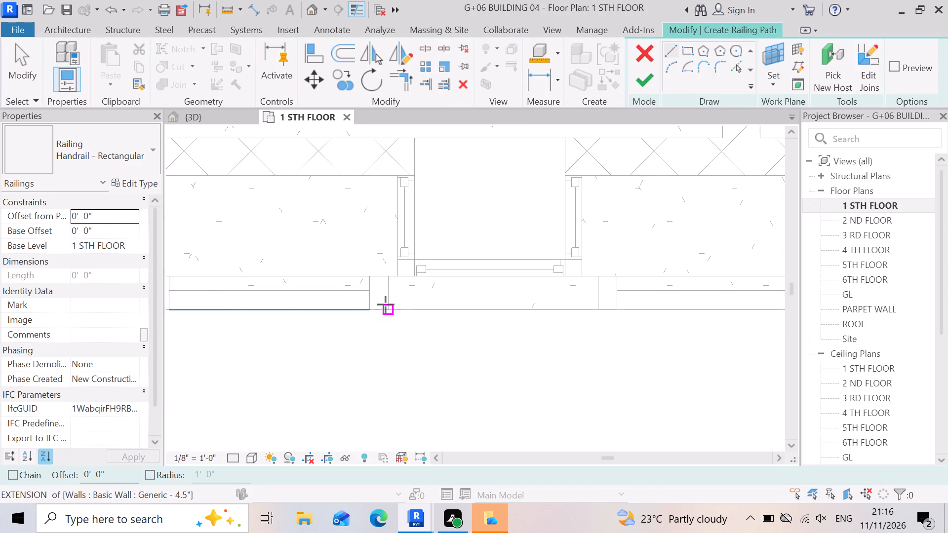
click(386, 303)
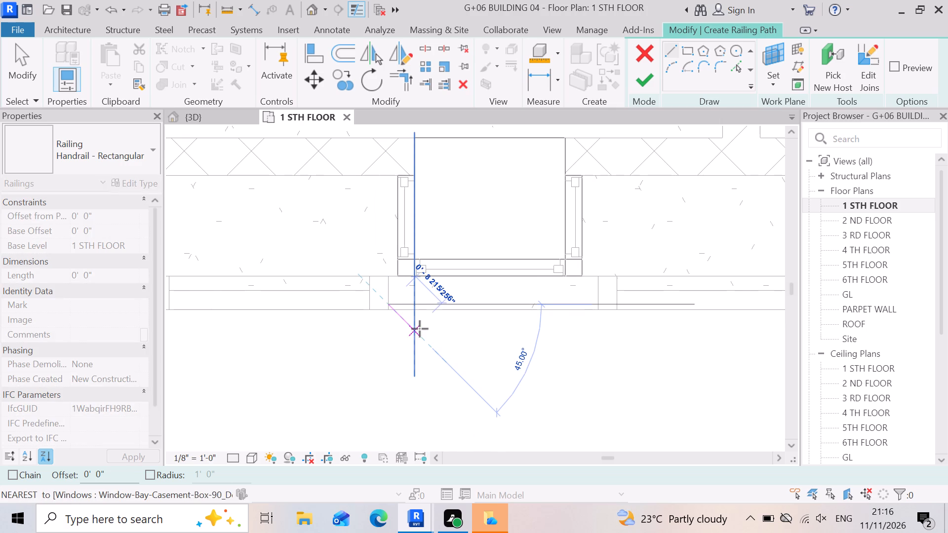
key(Escape)
scroll(405, 316, up, 3)
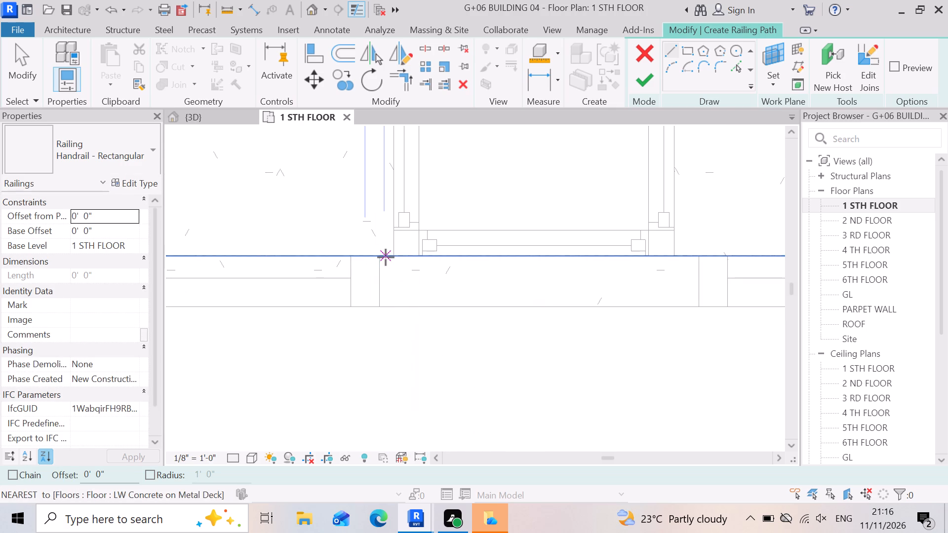
click(382, 259)
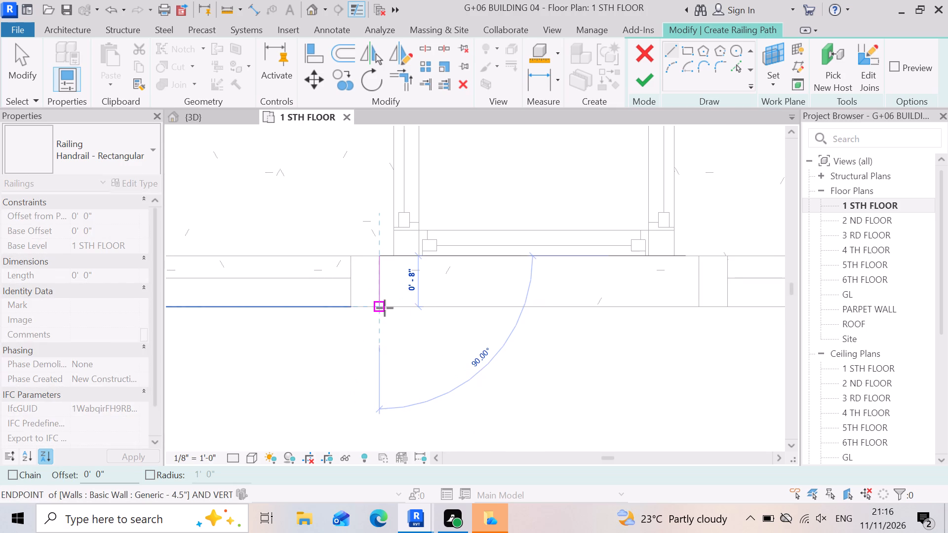
click(385, 308)
Sketch the fourth railing's front segment about 4'-2" long along the slab edge to the right pier's inner face.
click(382, 306)
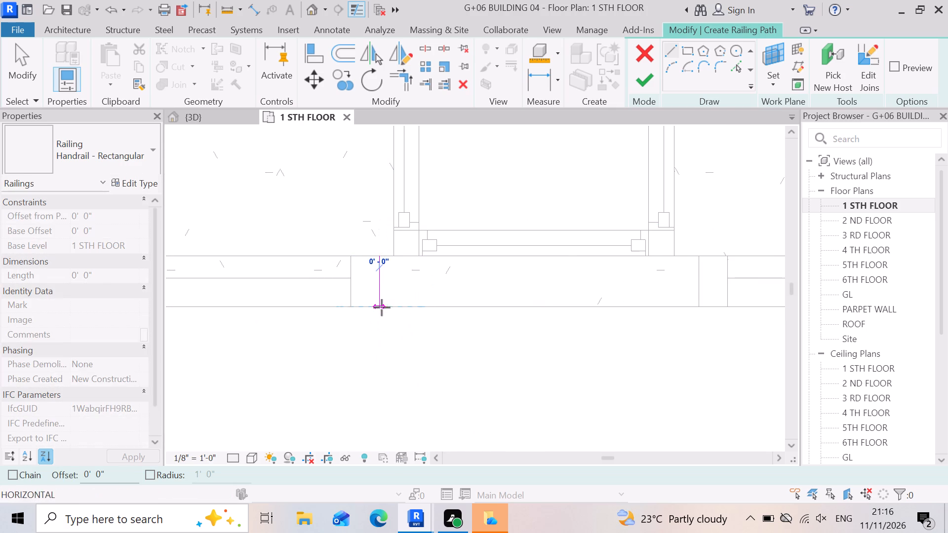
scroll(381, 307, down, 4)
scroll(543, 328, up, 7)
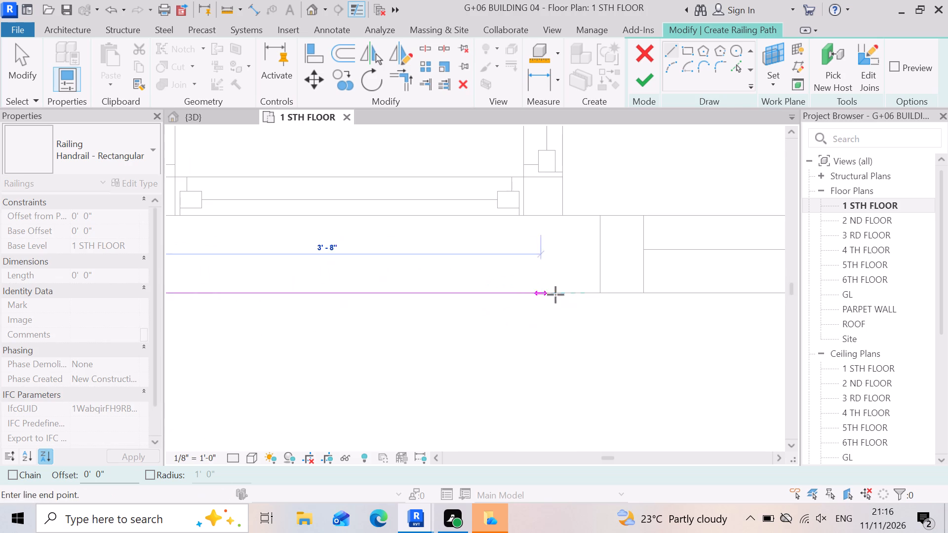
click(600, 292)
Sketch the 8" return segment along the right pier's inner face and finish the fourth gap's railing.
scroll(599, 292, up, 2)
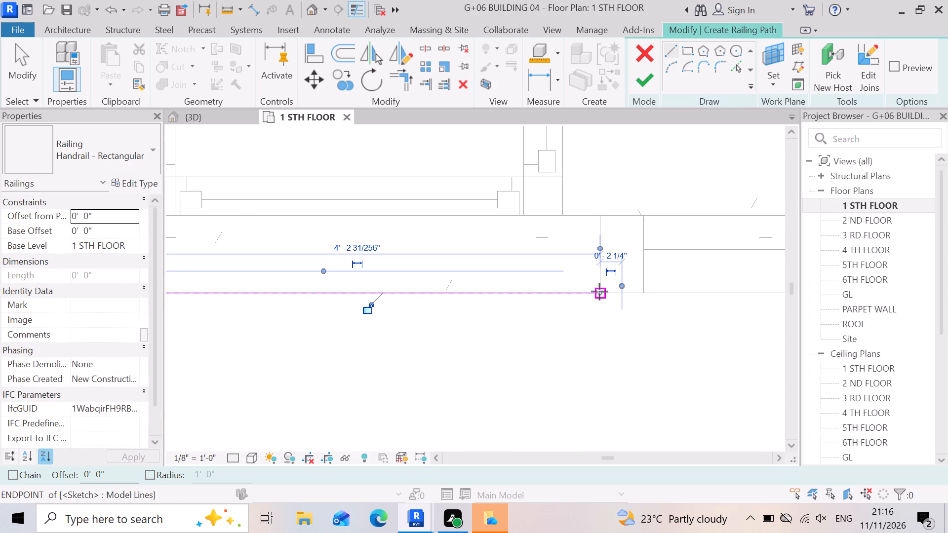
scroll(599, 292, up, 3)
click(605, 288)
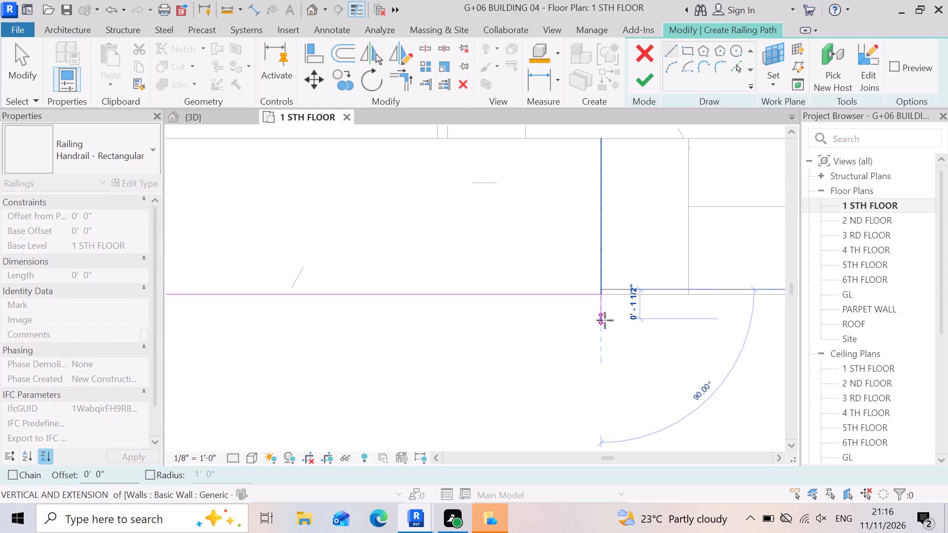
key(Escape)
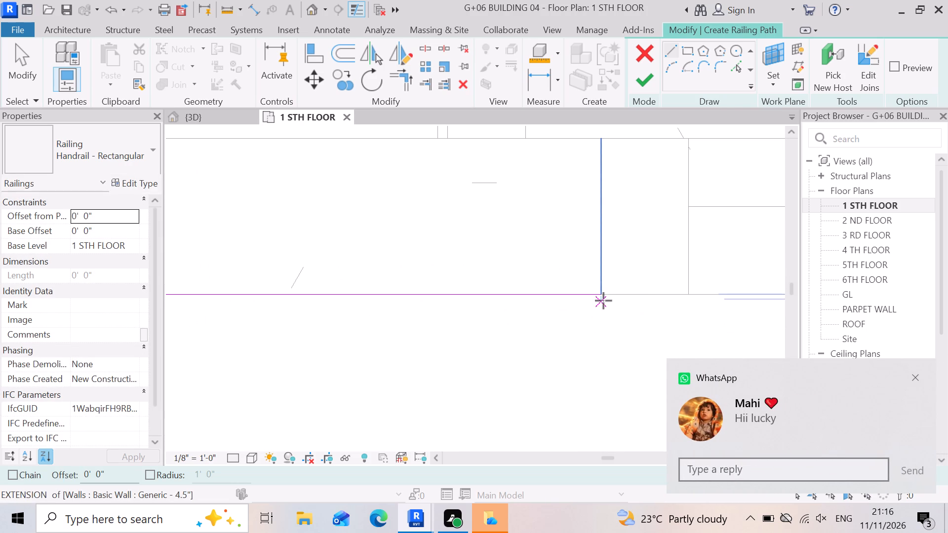
click(597, 293)
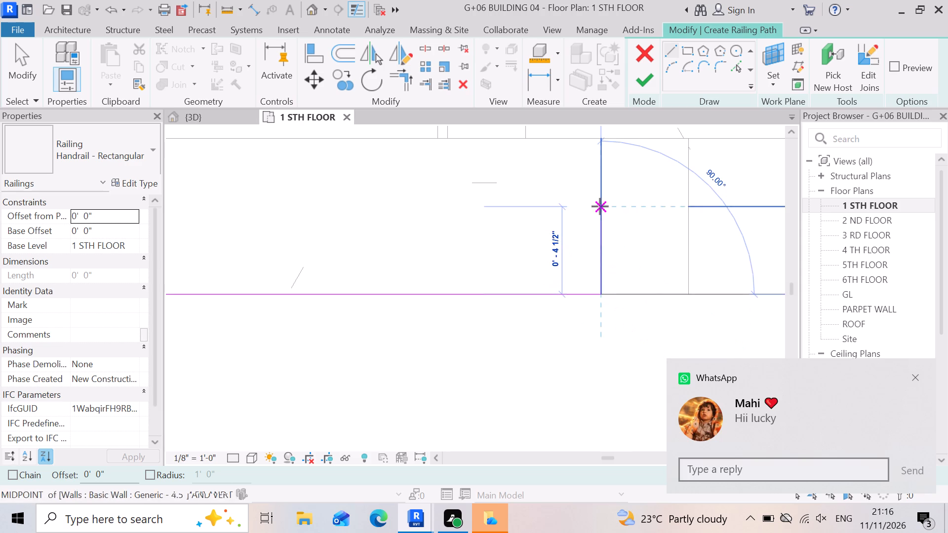
click(603, 142)
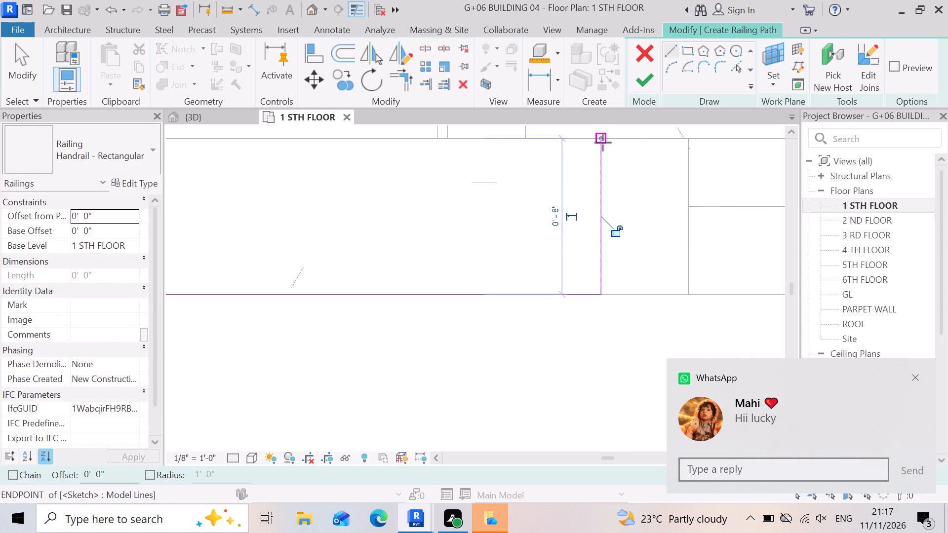
click(641, 82)
Start a railing at the last front window's gap near the building corner, sketching an 8" path segment along the left pier's inner face.
scroll(342, 331, down, 7)
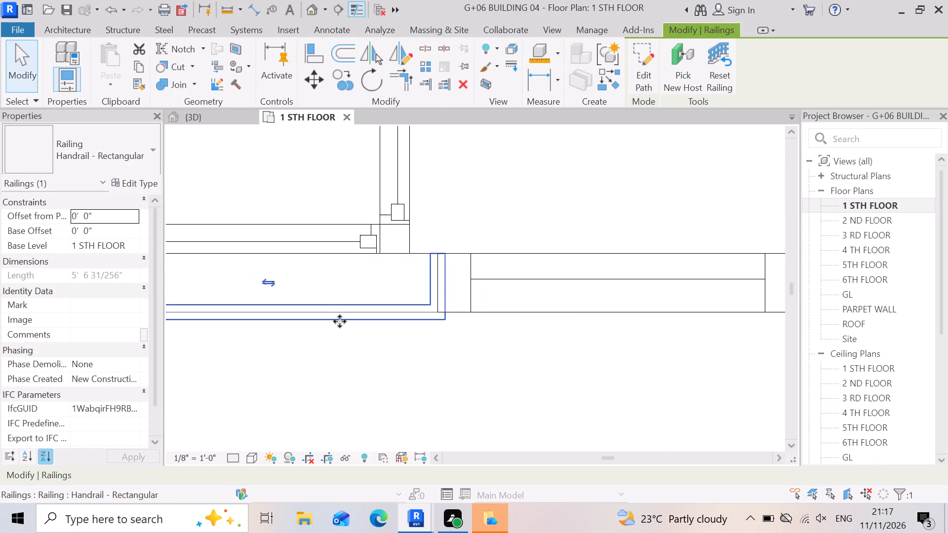
scroll(510, 299, down, 4)
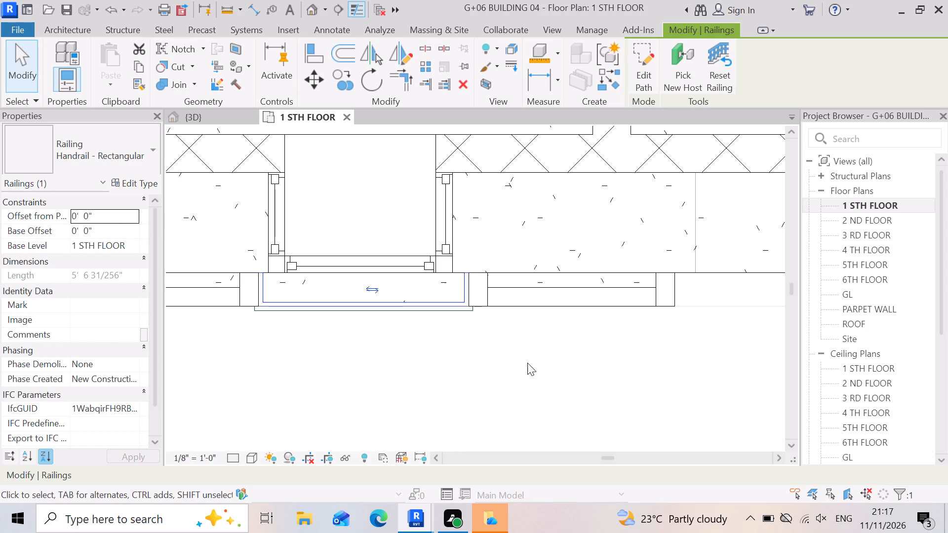
scroll(483, 321, down, 10)
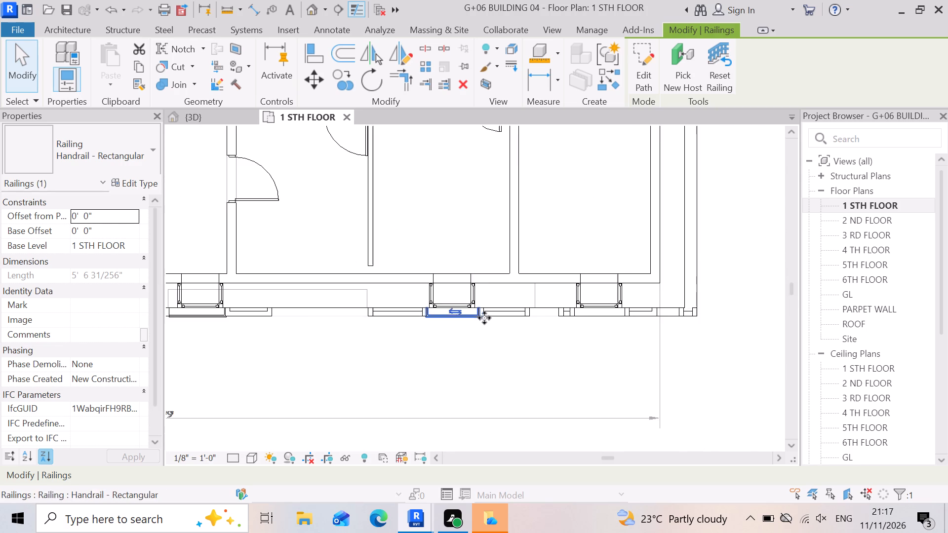
scroll(616, 323, up, 8)
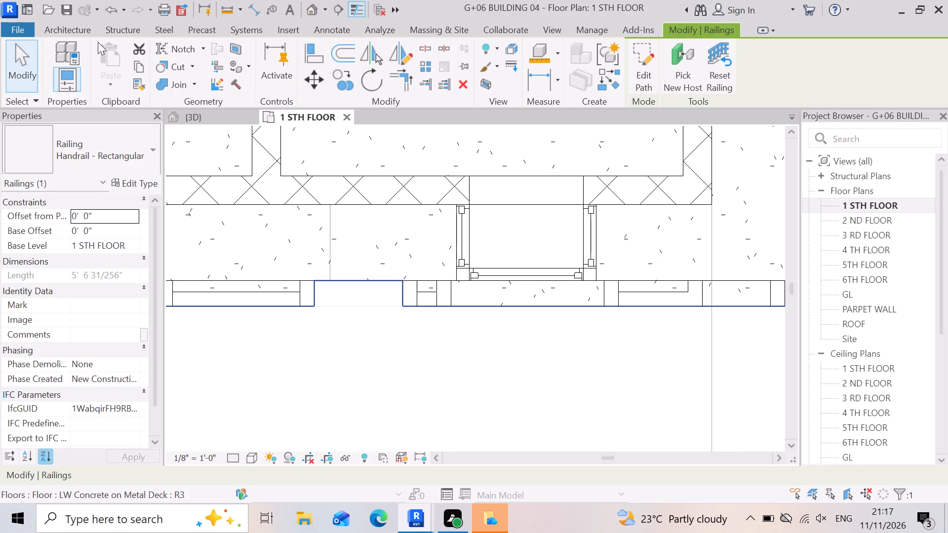
click(59, 31)
click(348, 53)
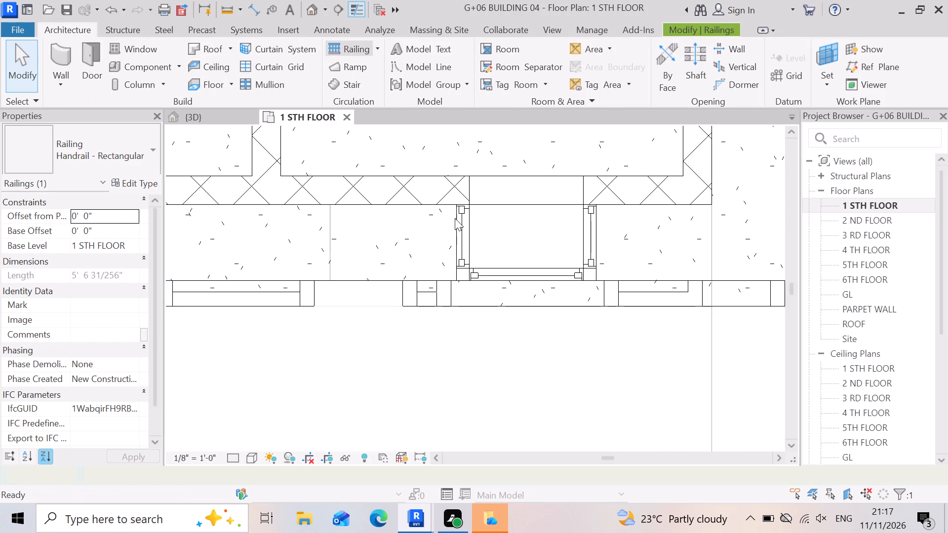
scroll(532, 315, up, 3)
scroll(491, 326, down, 1)
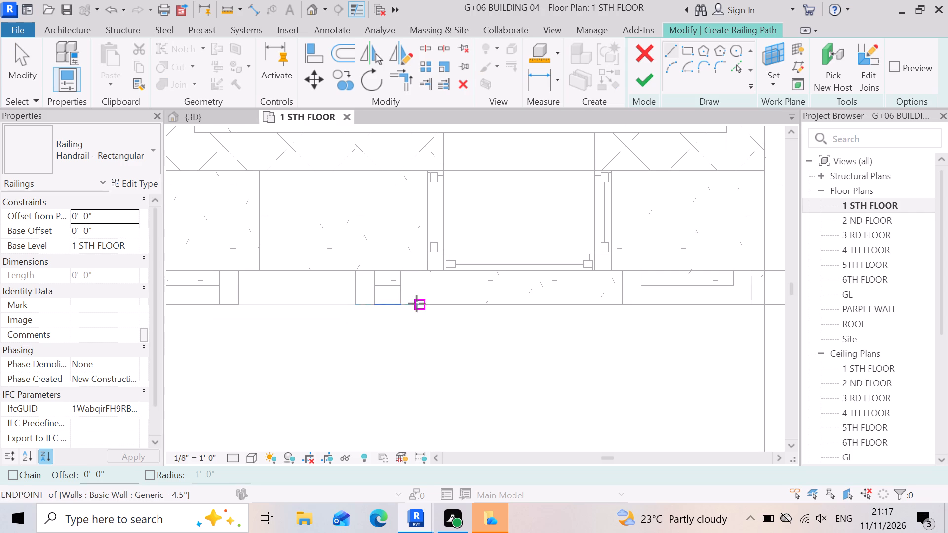
scroll(418, 275, up, 5)
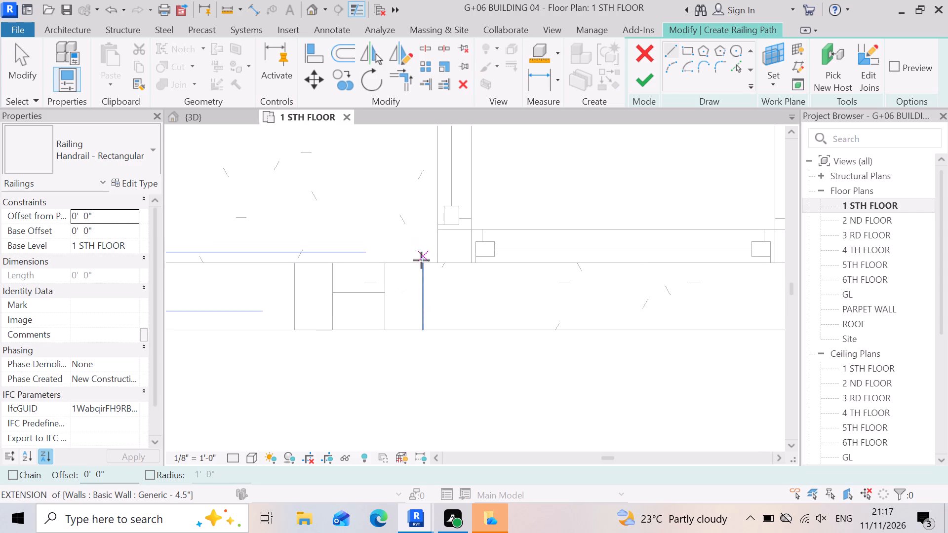
click(423, 265)
click(425, 334)
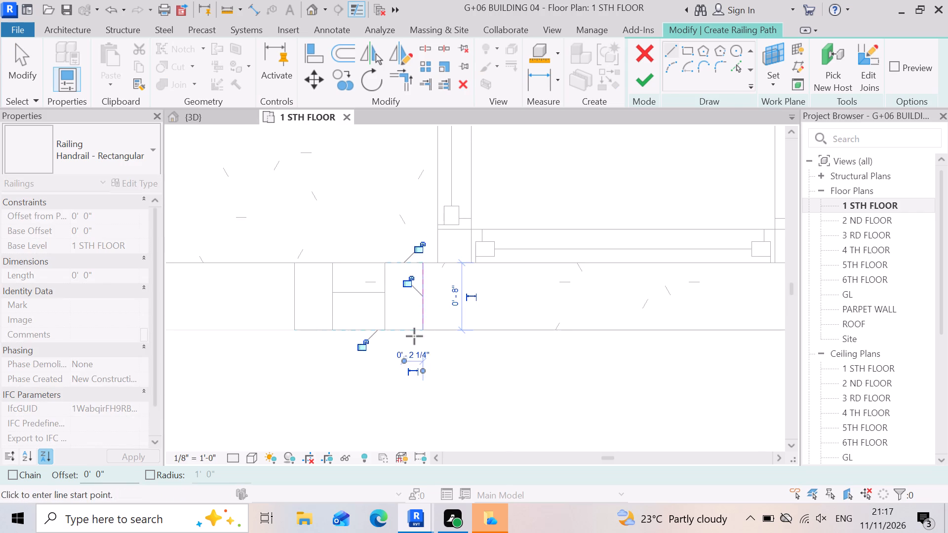
Sketch the last gap's front railing segment about 4'-0" long along the slab edge to the right pier's inner face.
scroll(414, 336, down, 4)
drag(423, 330, 421, 335)
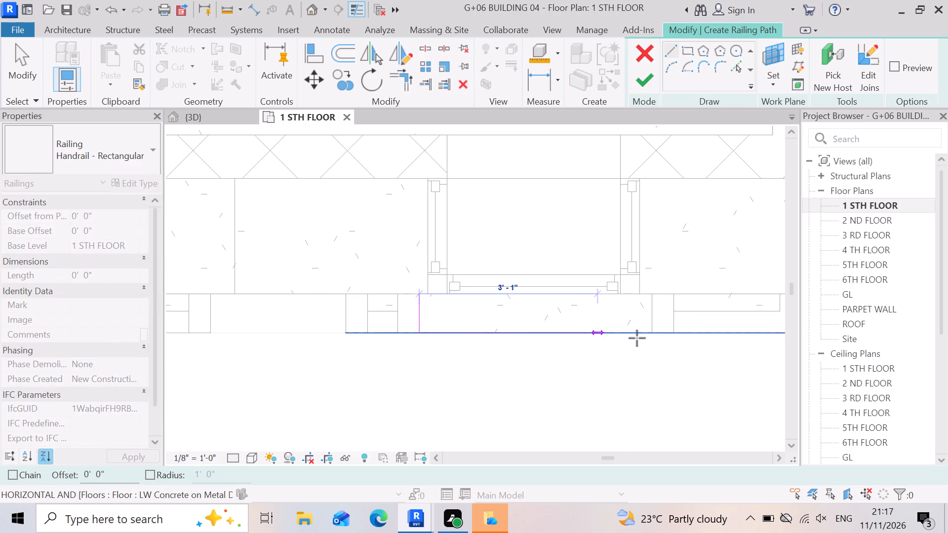
scroll(654, 337, up, 3)
click(649, 337)
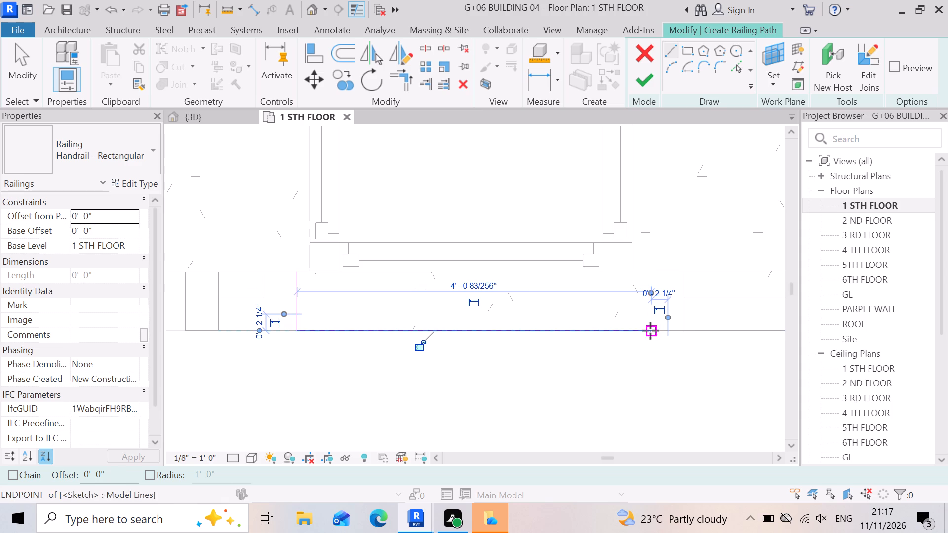
Sketch the 8" return segment along the right pier's inner face and finish the last front gap's railing.
click(650, 331)
scroll(653, 297, up, 2)
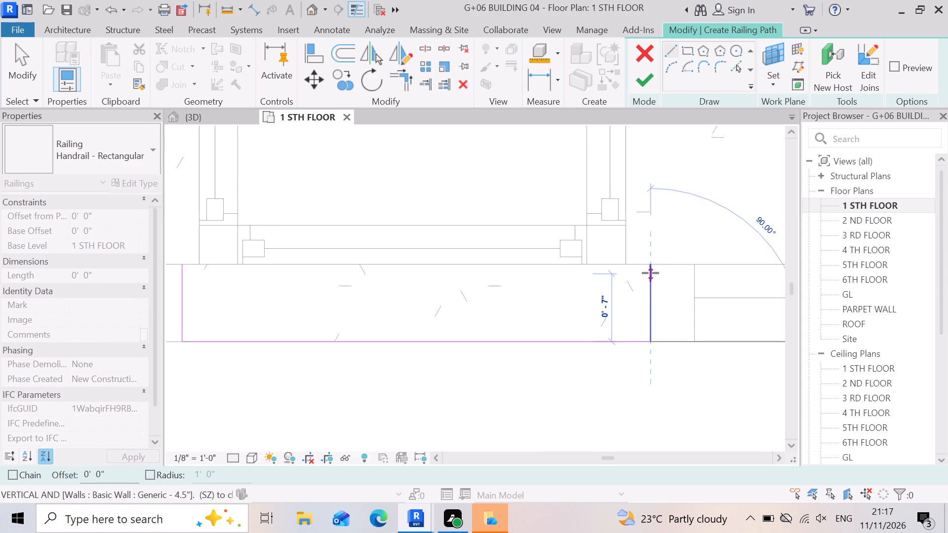
click(648, 266)
scroll(557, 357, down, 10)
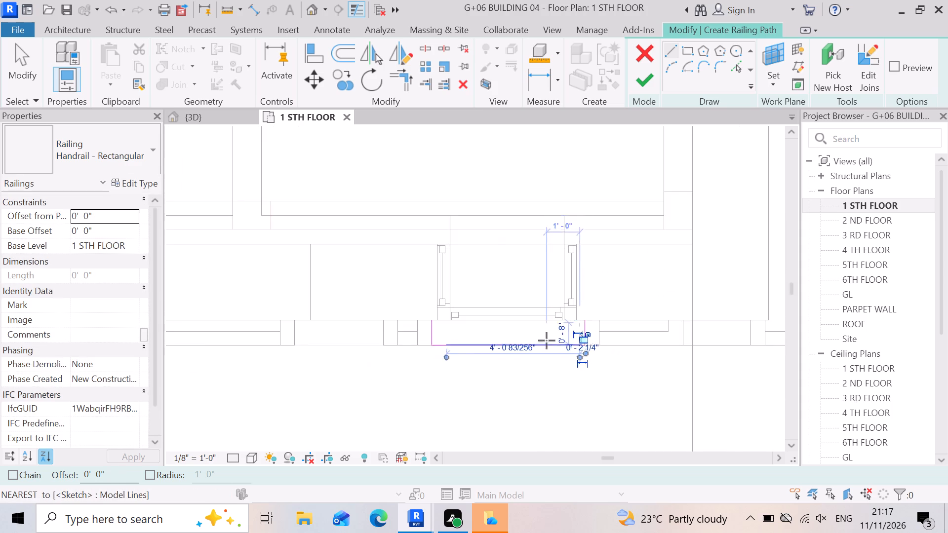
scroll(547, 341, down, 2)
click(648, 76)
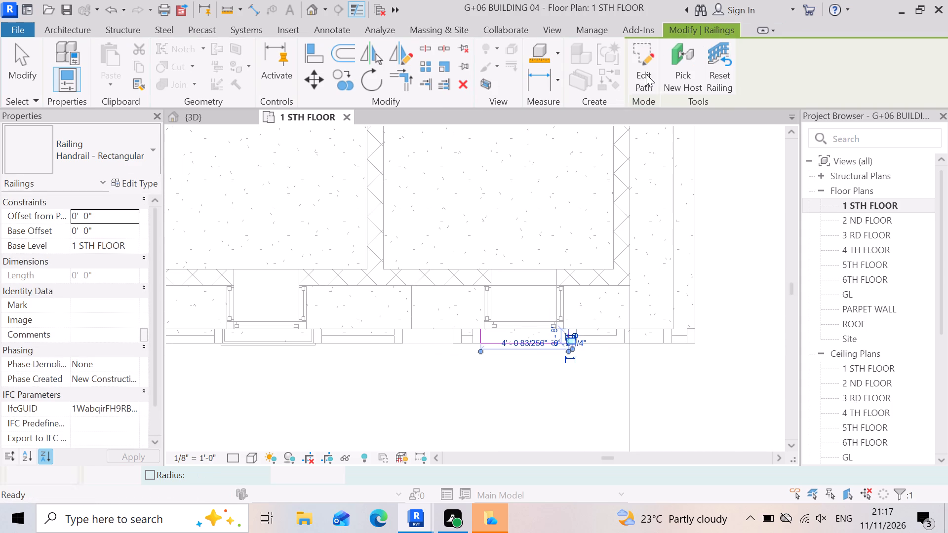
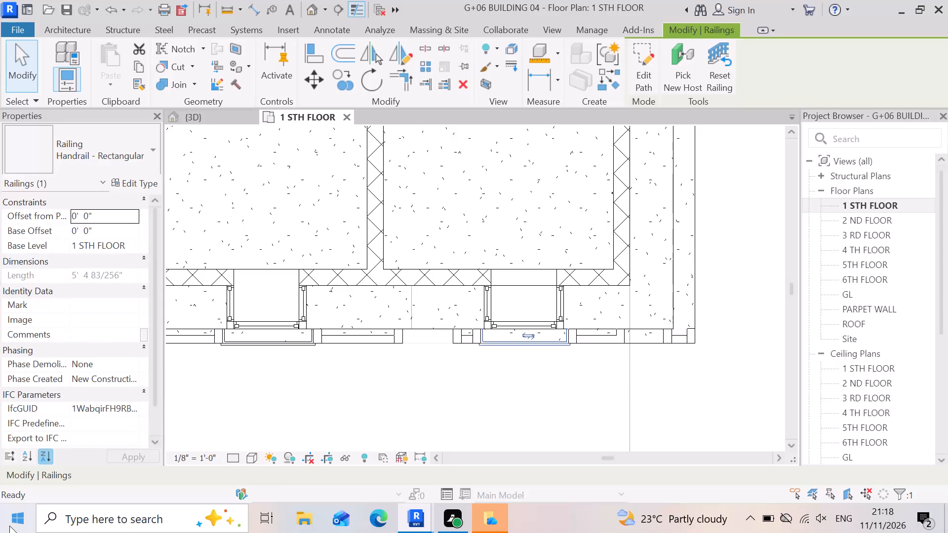
Examine the selected rectangular handrail below the bay window and the adjoining walls up to the building corner on the 1 STH FLOOR plan.
scroll(645, 354, up, 2)
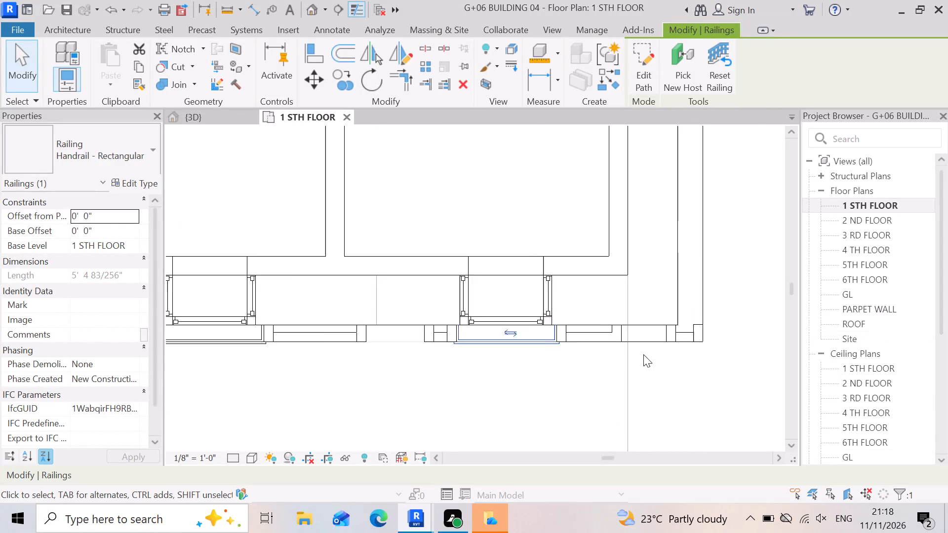
scroll(643, 354, up, 7)
scroll(573, 342, up, 8)
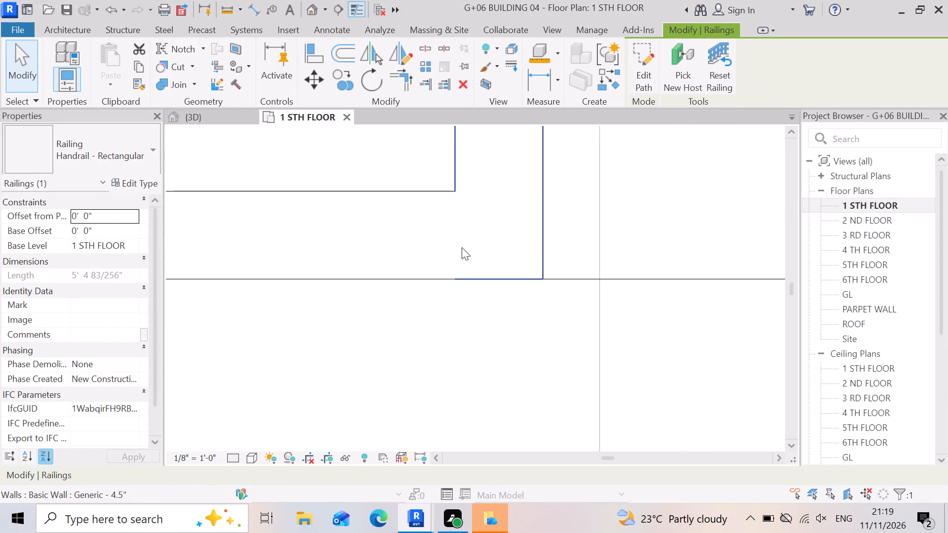
scroll(460, 242, down, 10)
scroll(413, 252, up, 4)
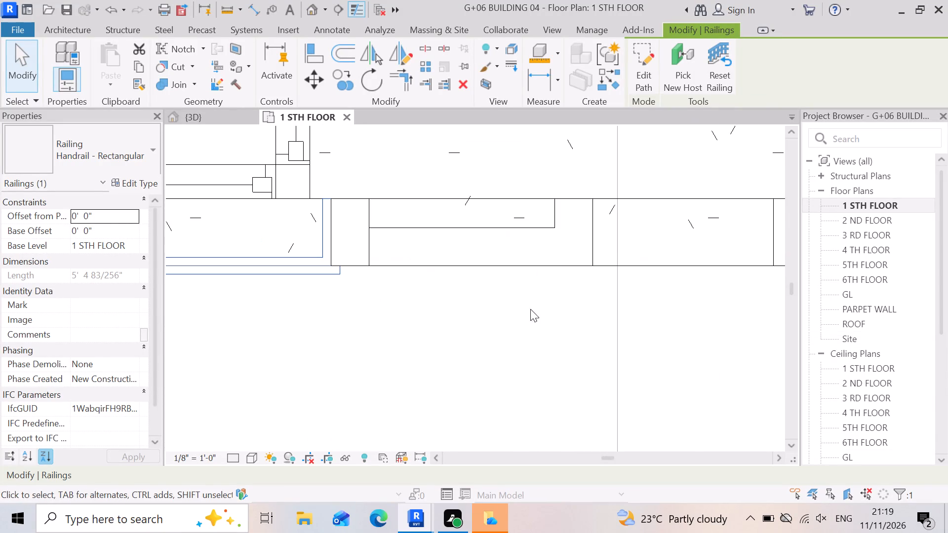
scroll(538, 262, down, 4)
scroll(571, 288, down, 4)
scroll(375, 274, up, 3)
scroll(346, 275, down, 3)
scroll(487, 298, up, 7)
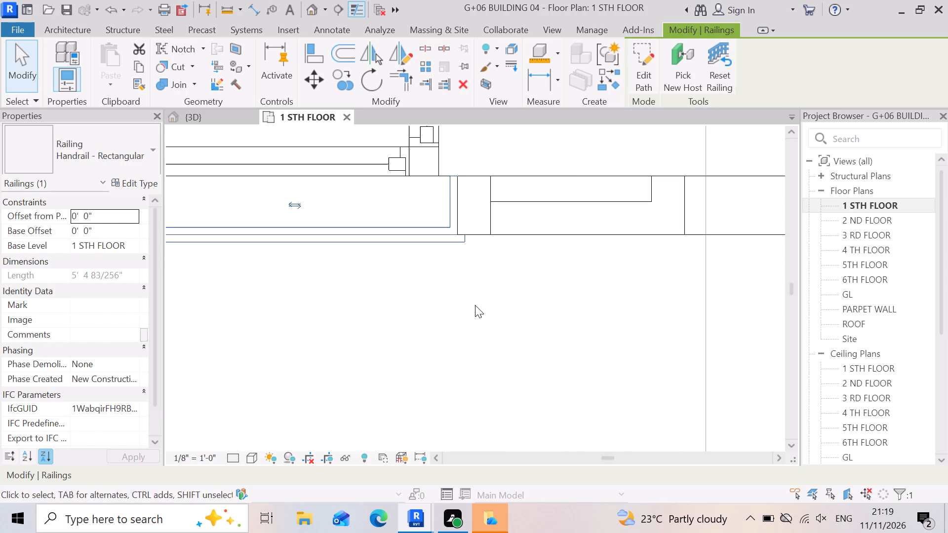
scroll(448, 229, down, 4)
scroll(693, 266, up, 3)
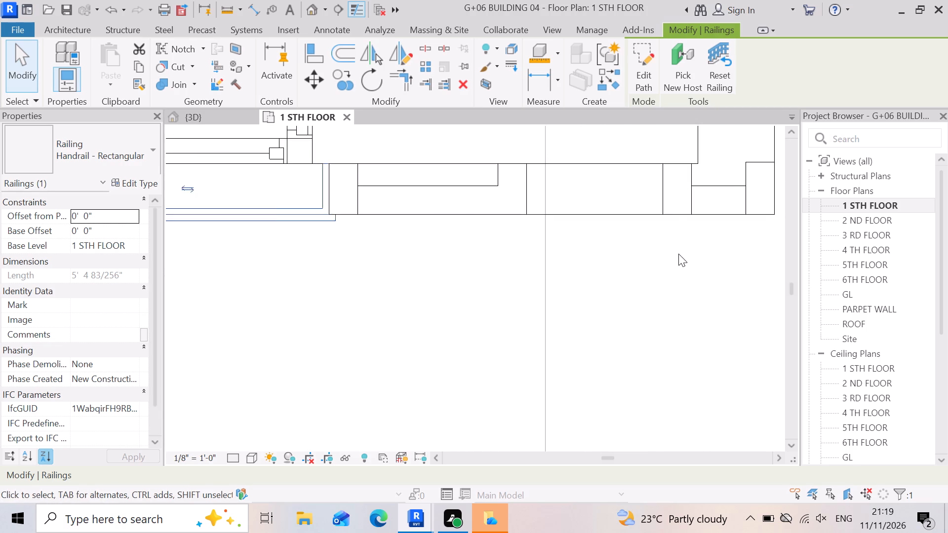
scroll(678, 254, up, 4)
scroll(677, 250, down, 4)
scroll(450, 190, up, 4)
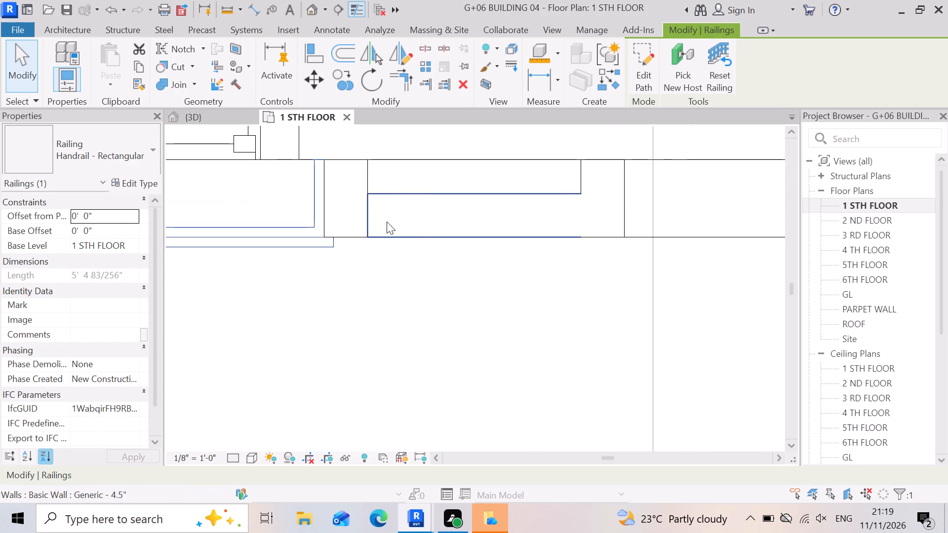
scroll(387, 222, up, 7)
scroll(319, 255, up, 3)
scroll(501, 228, up, 1)
scroll(580, 240, down, 5)
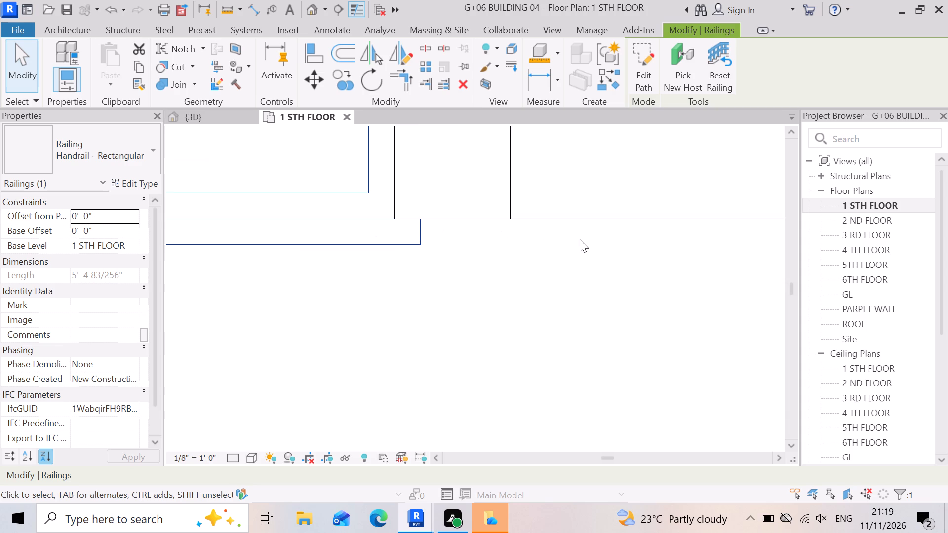
scroll(580, 239, down, 8)
scroll(473, 213, down, 5)
scroll(504, 161, down, 2)
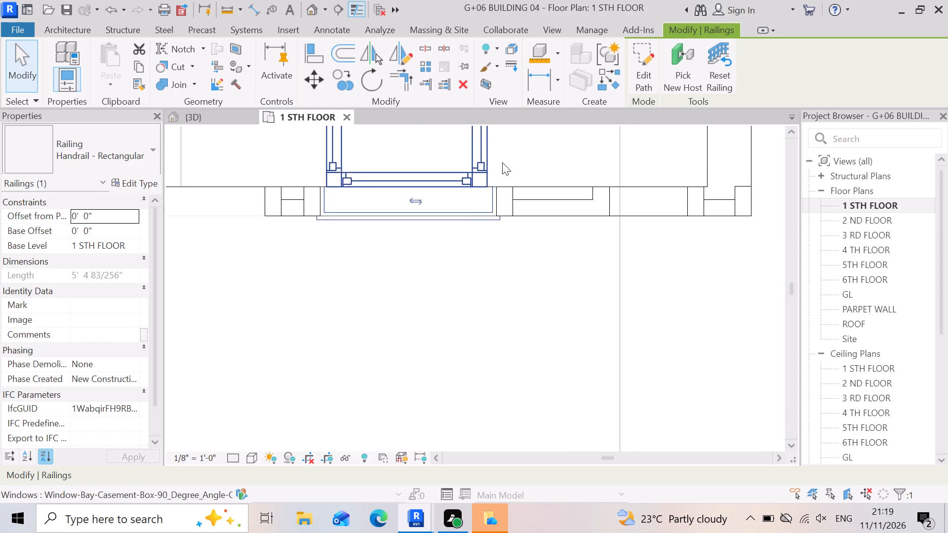
scroll(720, 228, up, 10)
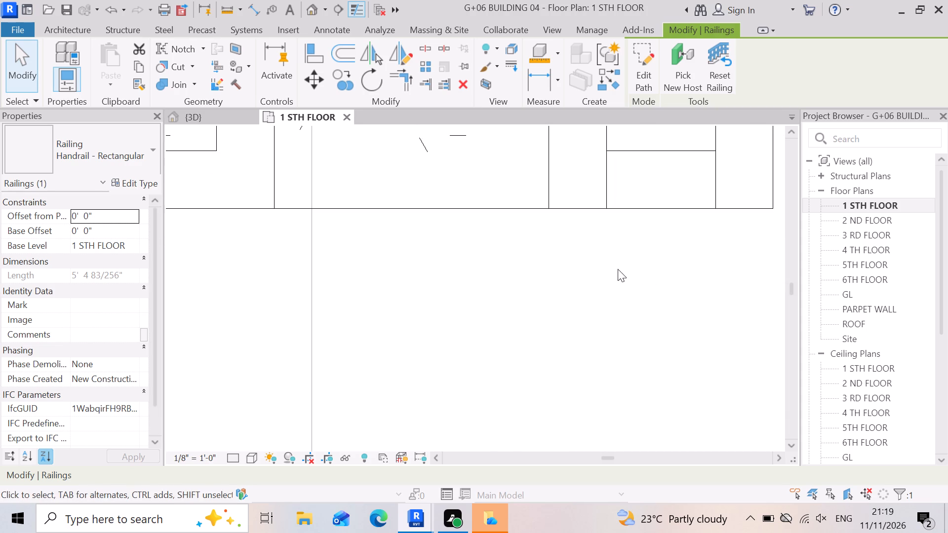
scroll(741, 281, down, 4)
scroll(736, 278, up, 4)
scroll(714, 234, down, 3)
scroll(704, 231, up, 2)
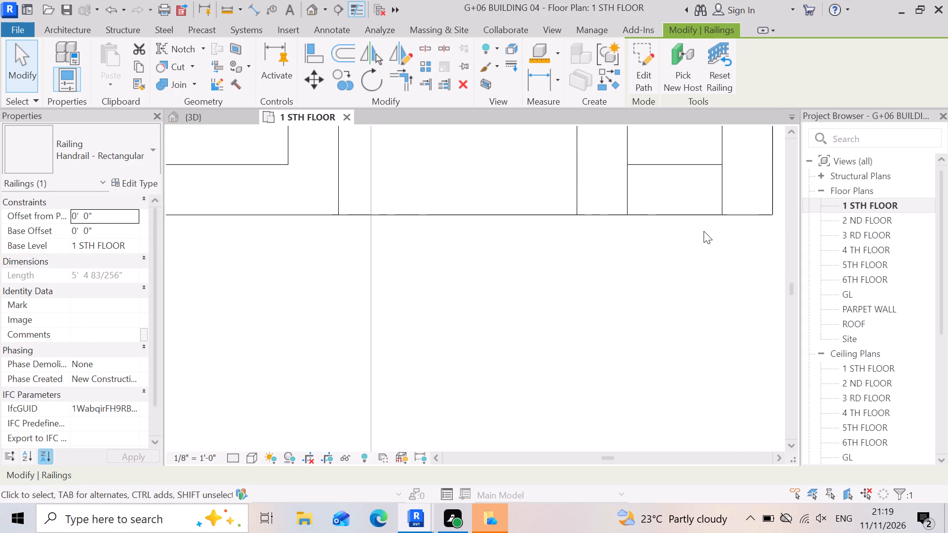
scroll(712, 229, down, 3)
scroll(389, 234, up, 3)
scroll(725, 276, down, 6)
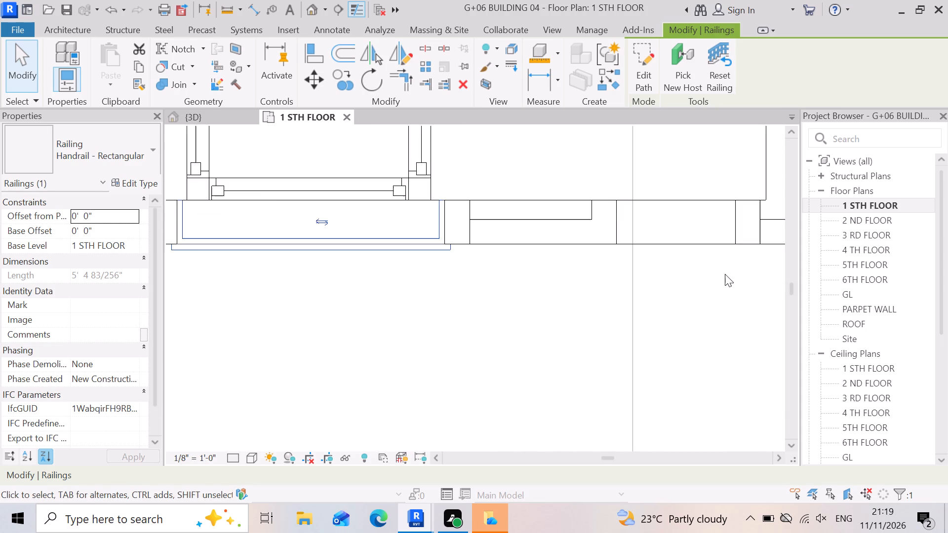
scroll(725, 274, down, 2)
scroll(481, 267, up, 3)
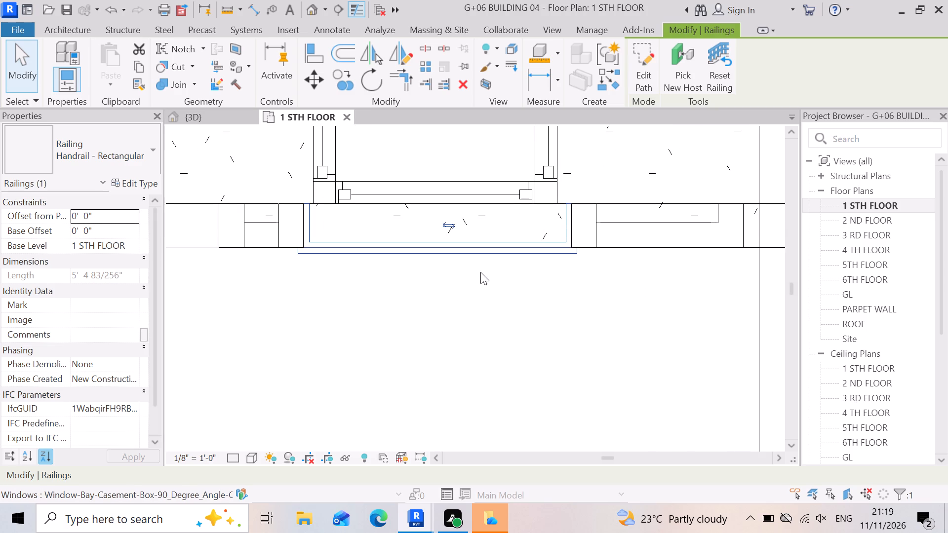
scroll(410, 231, down, 3)
scroll(621, 279, up, 2)
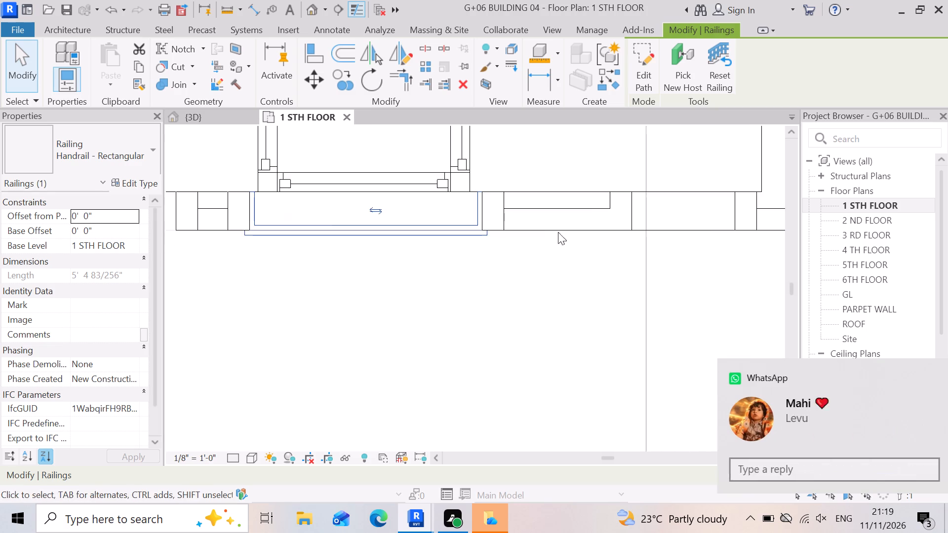
scroll(543, 225, up, 3)
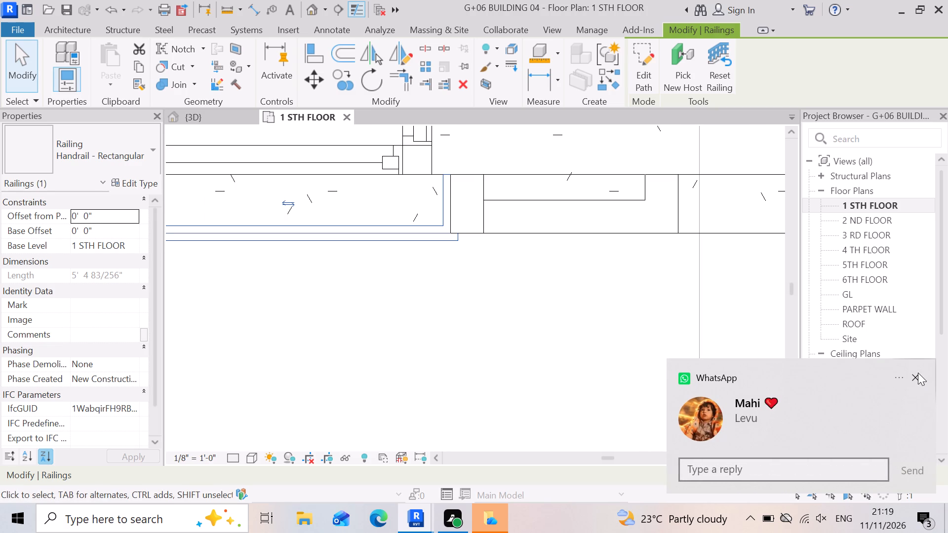
Dismiss the incoming WhatsApp message notification.
click(918, 373)
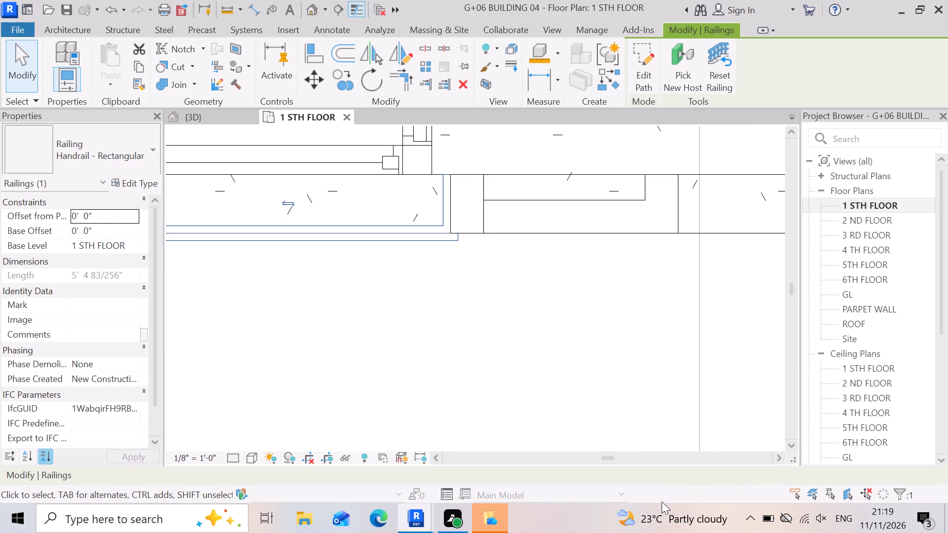
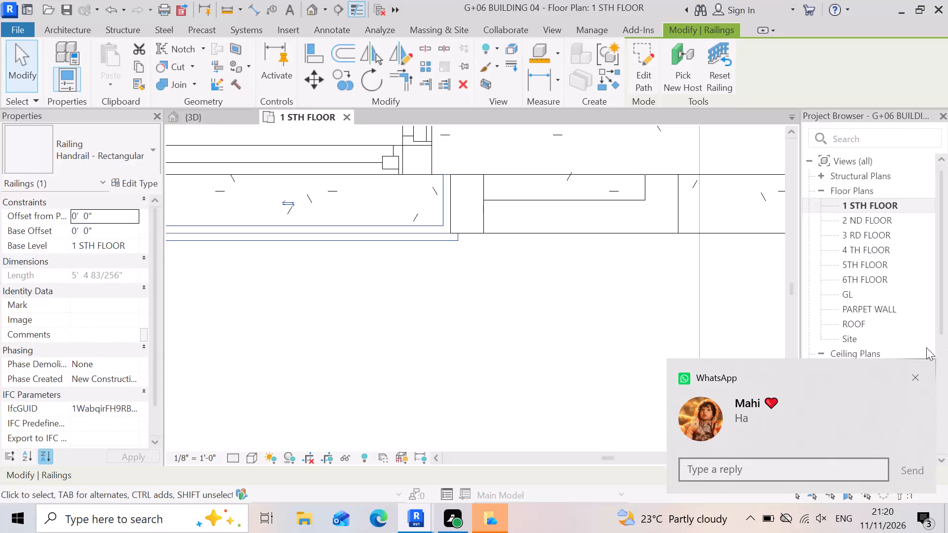
Dismiss the incoming WhatsApp message notification.
click(916, 380)
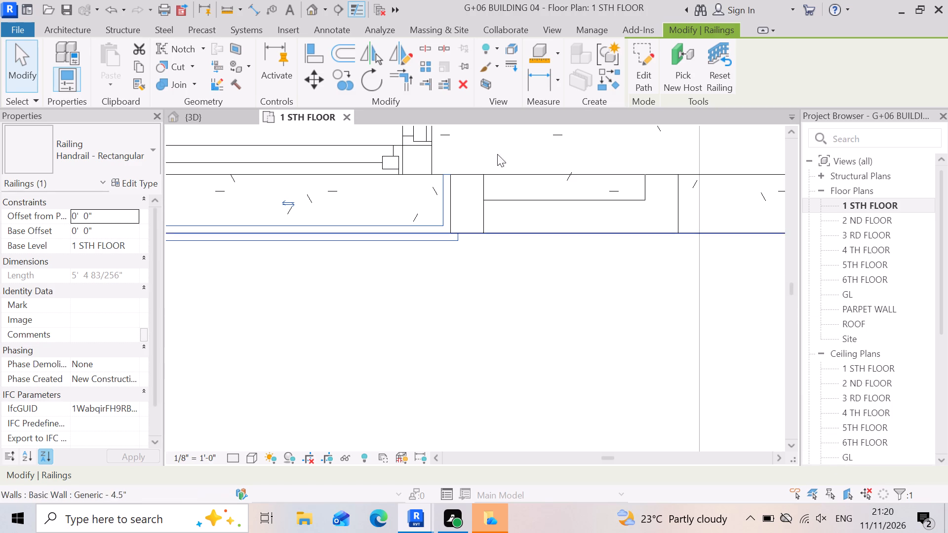
Examine the Generic - 4.5" wall recess between the bay window handrail and the building corner on the 1 STH FLOOR plan.
scroll(472, 255, down, 4)
scroll(447, 266, up, 4)
scroll(490, 298, down, 4)
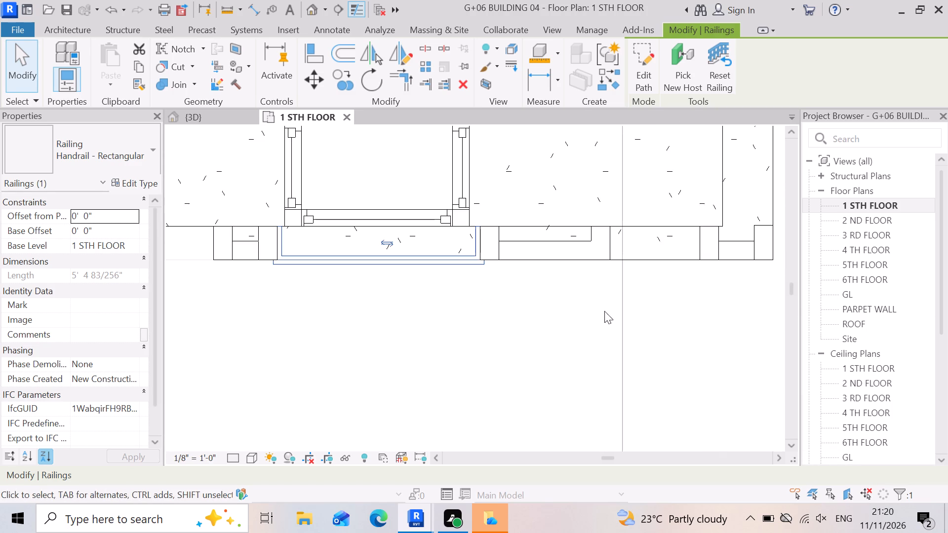
scroll(637, 266, up, 6)
scroll(426, 201, down, 4)
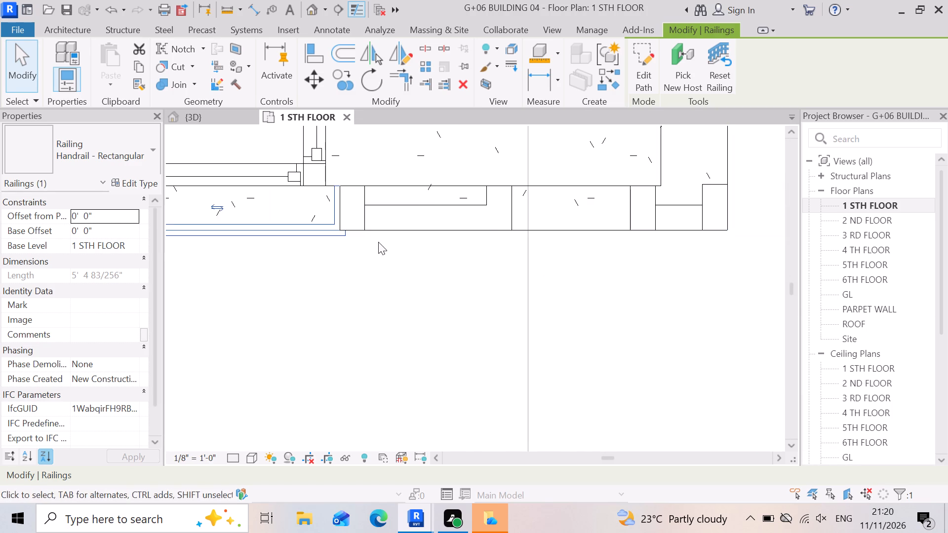
scroll(387, 220, down, 1)
scroll(387, 218, up, 4)
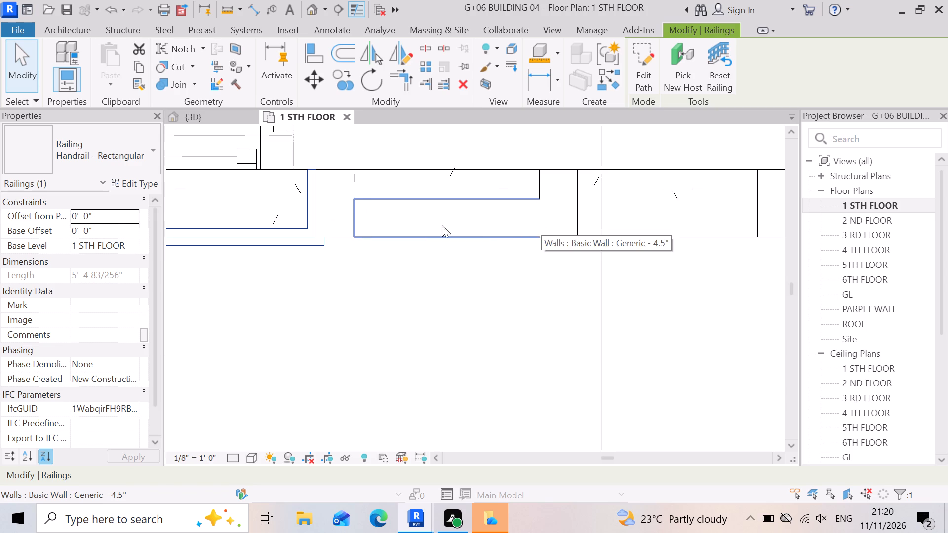
scroll(347, 211, up, 4)
scroll(303, 257, up, 3)
scroll(486, 274, down, 4)
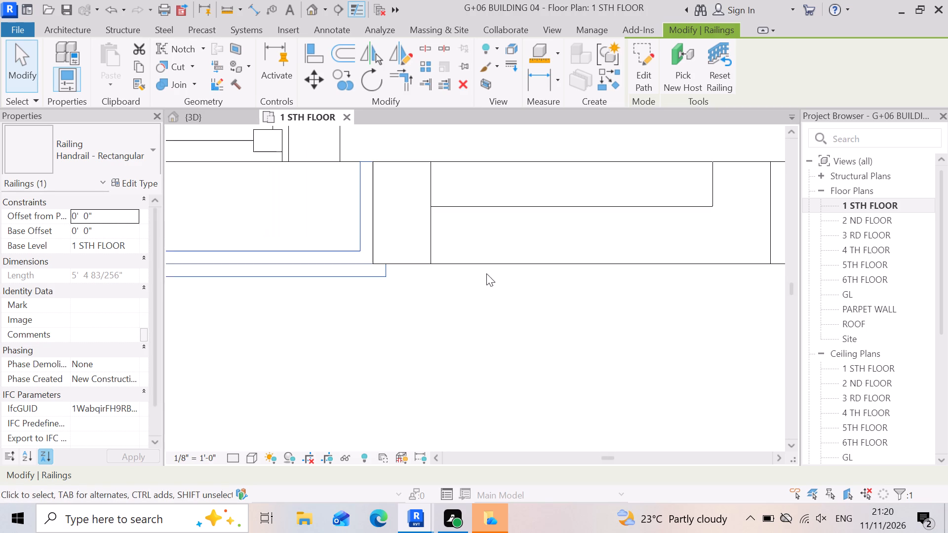
scroll(450, 259, down, 2)
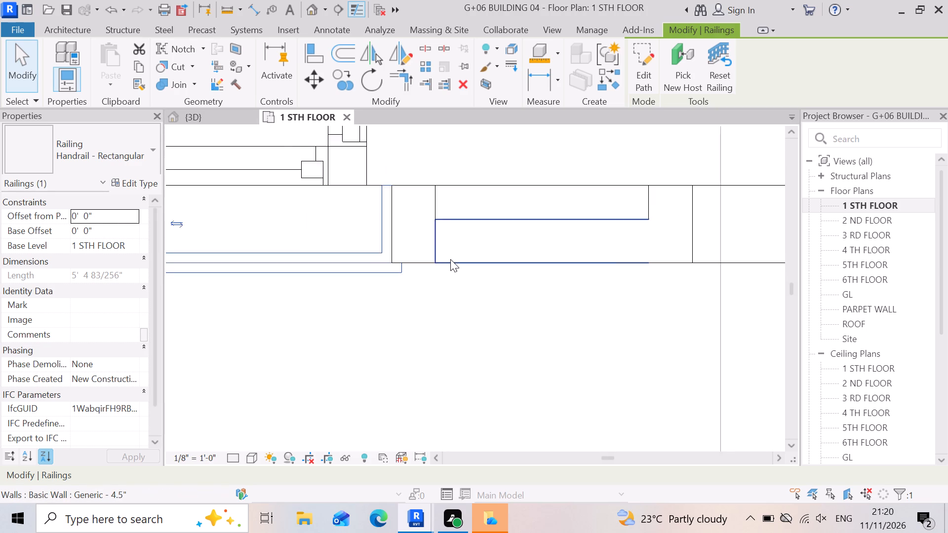
scroll(437, 256, up, 7)
scroll(430, 271, down, 7)
scroll(640, 302, up, 3)
scroll(565, 264, down, 2)
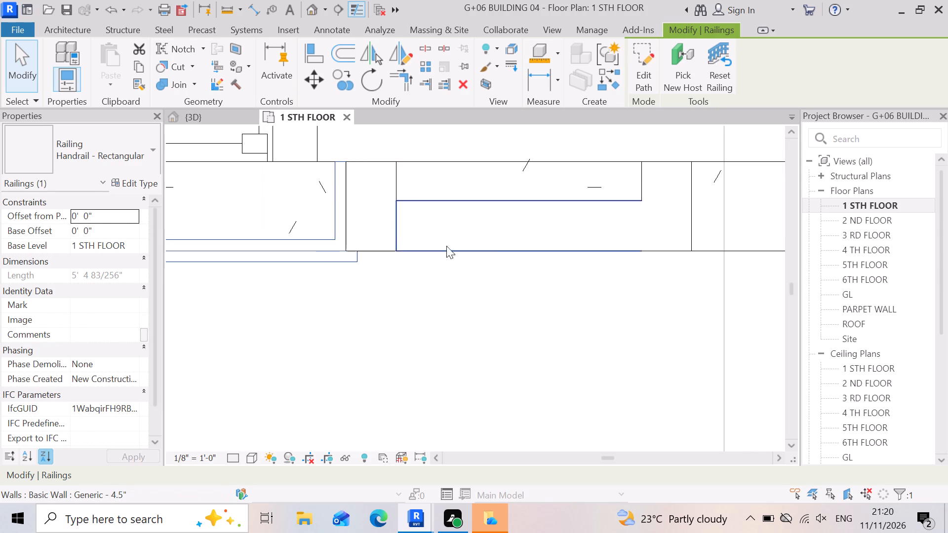
scroll(534, 230, down, 3)
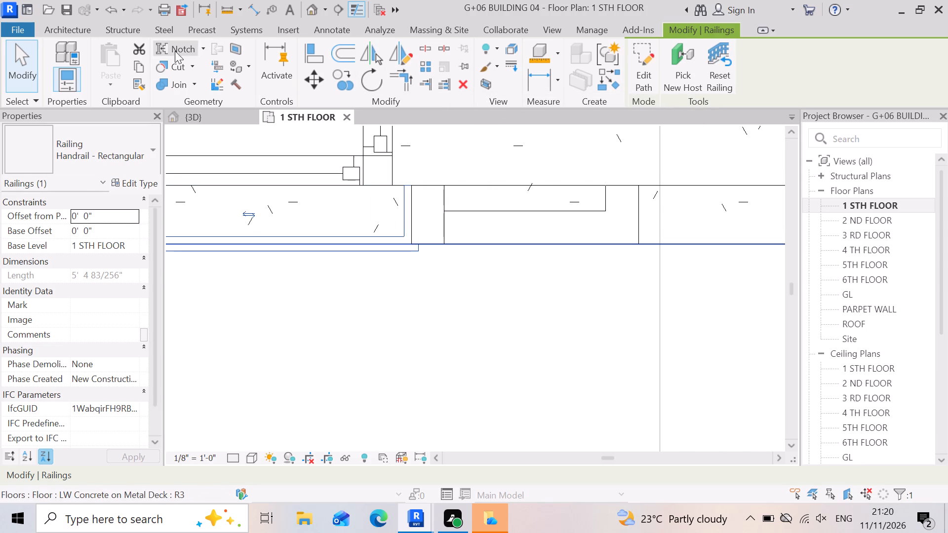
Start a new Handrail - Rectangular railing path with the Line tool on the 1 STH FLOOR plan.
click(82, 29)
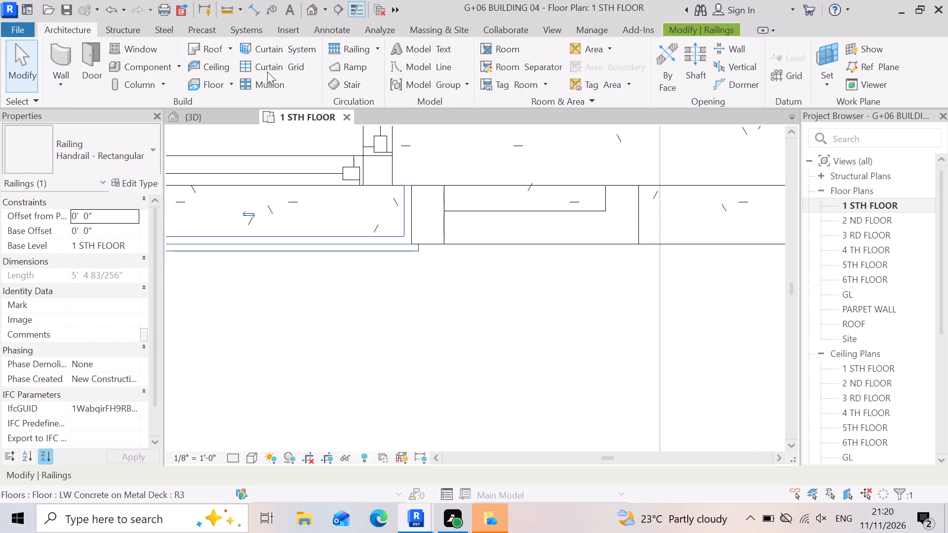
click(335, 49)
scroll(515, 277, up, 4)
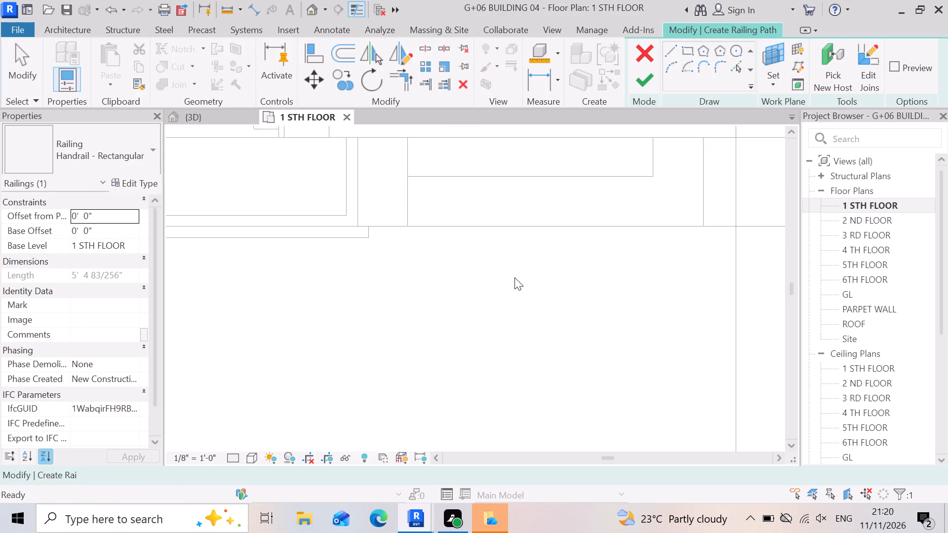
click(670, 51)
scroll(542, 298, down, 5)
scroll(506, 281, down, 3)
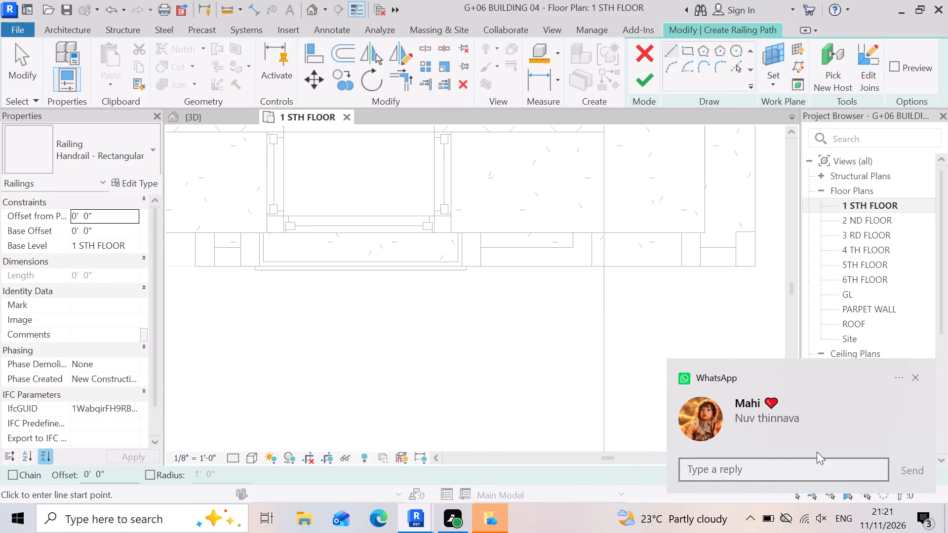
Reply "haa u" to the incoming WhatsApp message.
click(803, 466)
key(h)
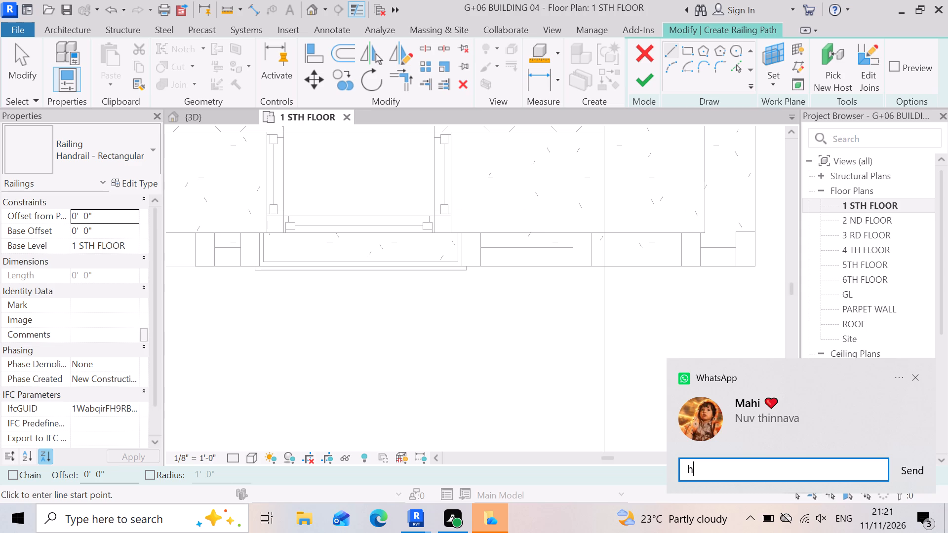
text(aa)
key(space)
text(u)
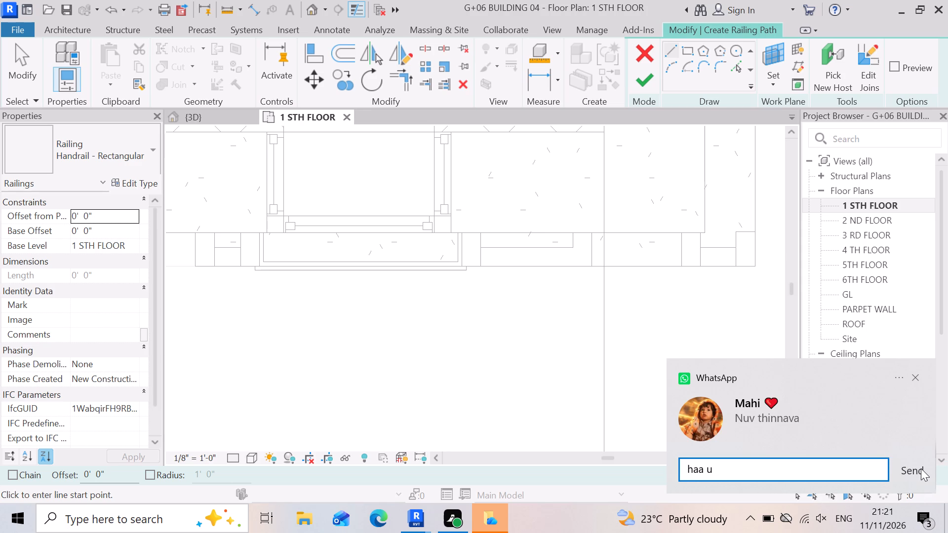
click(921, 468)
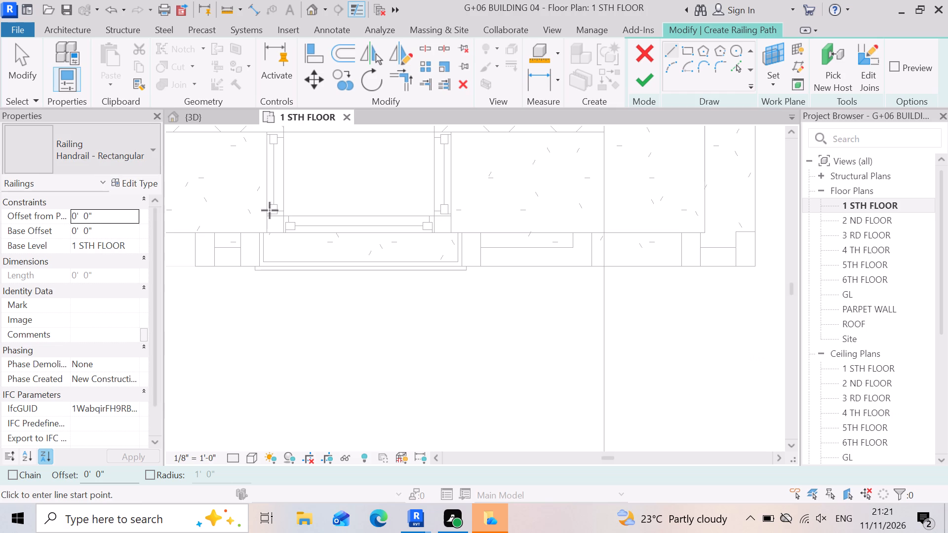
Draw the first railing path segment, 0'-8" long, from the floor edge outward along the wall end beside the bay window handrail.
scroll(563, 333, down, 3)
scroll(529, 292, up, 2)
scroll(377, 325, up, 4)
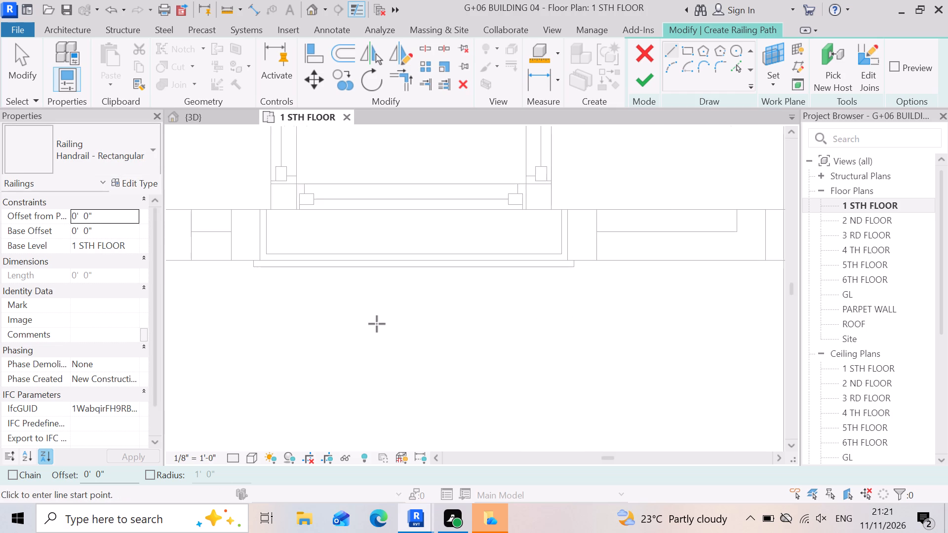
scroll(564, 274, down, 2)
scroll(677, 285, up, 2)
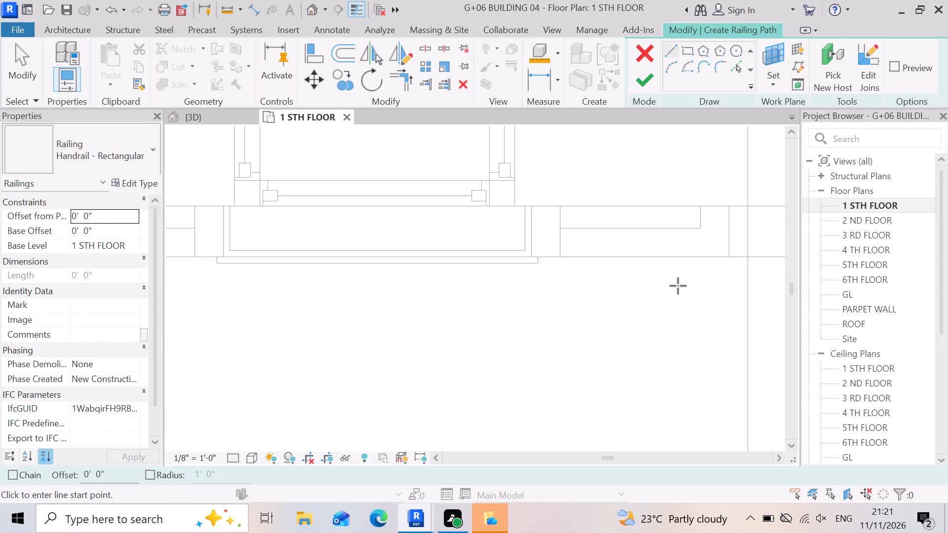
scroll(607, 279, up, 3)
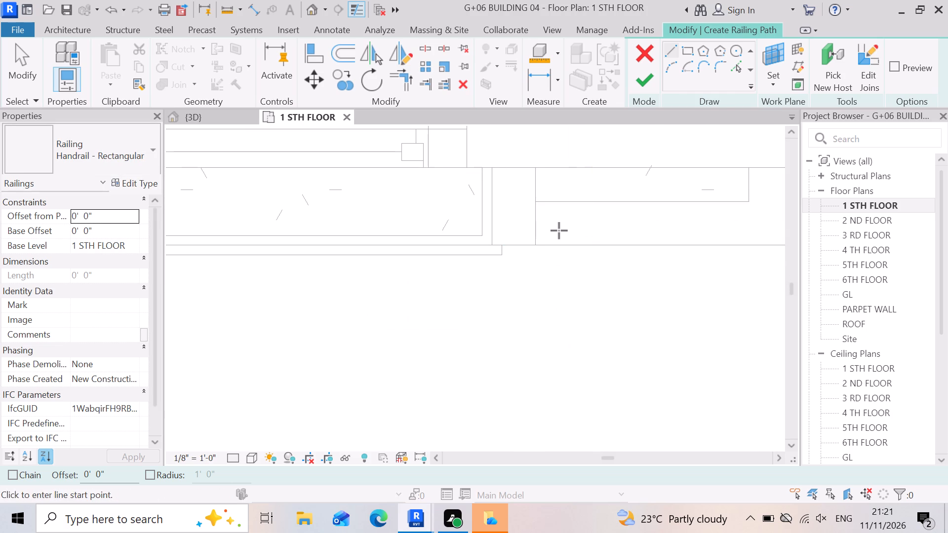
scroll(559, 229, down, 3)
scroll(593, 274, up, 3)
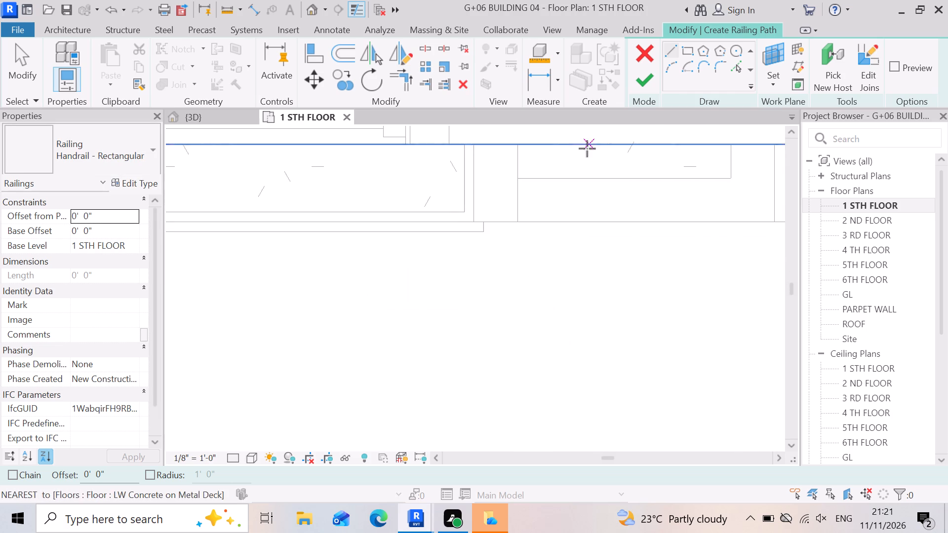
click(672, 49)
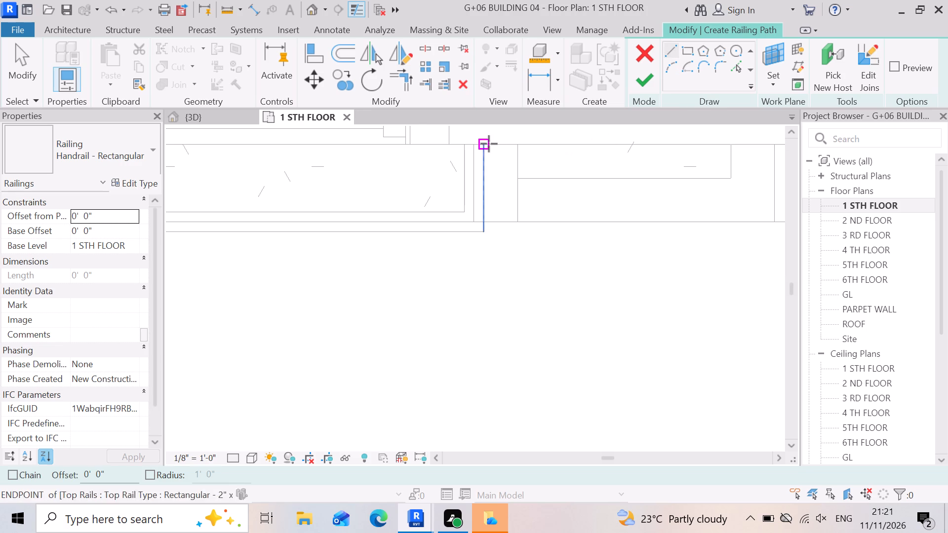
click(518, 144)
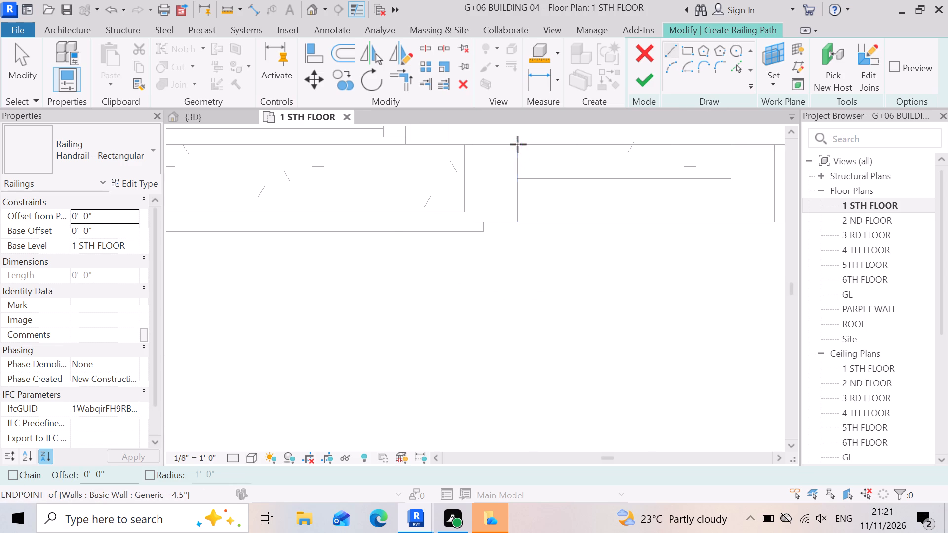
click(518, 226)
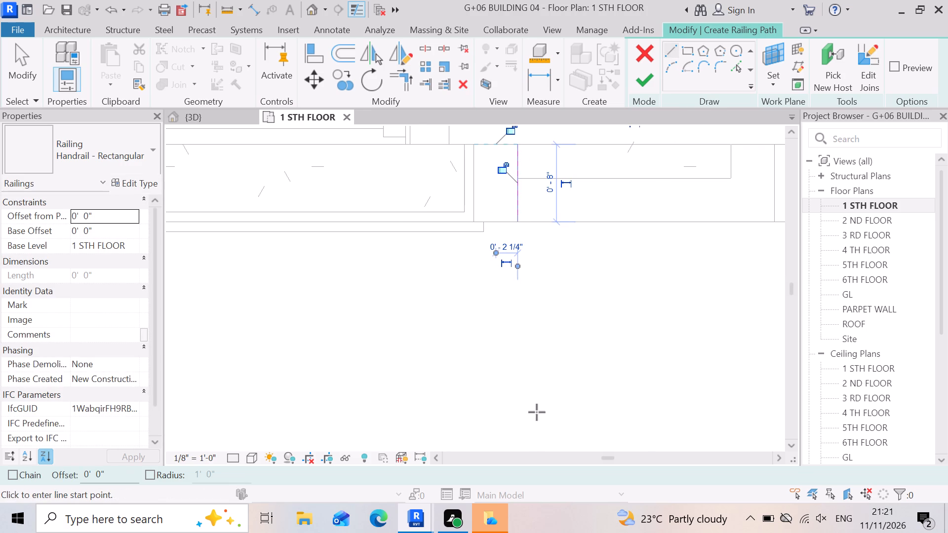
Complete the railing with a 2'-2 1/2" segment along the outer wall face and a 0'-8" return to the floor edge.
scroll(521, 239, up, 3)
click(520, 218)
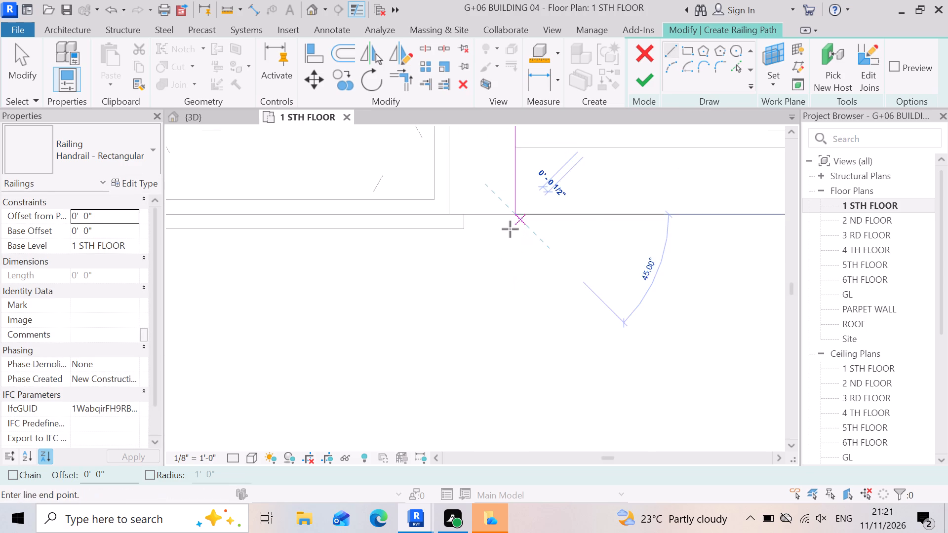
scroll(510, 229, down, 4)
scroll(741, 229, up, 5)
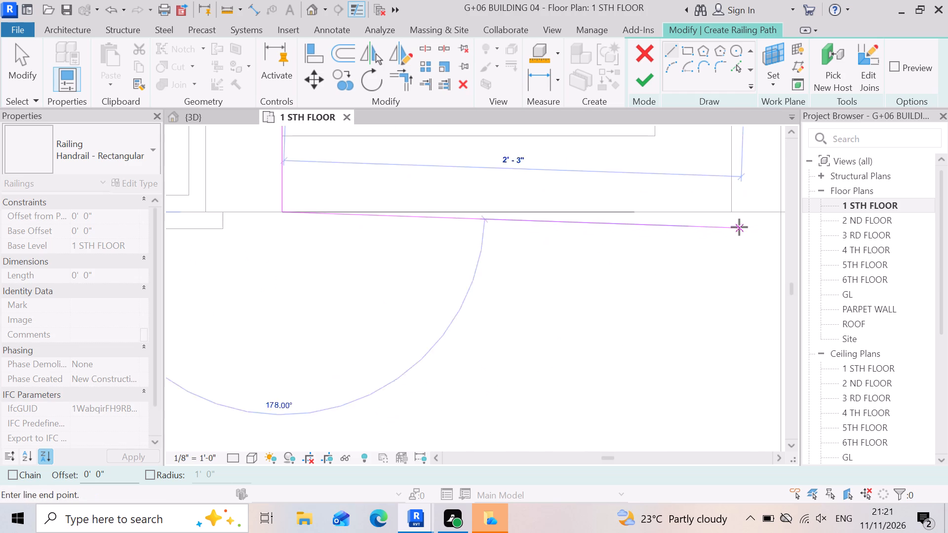
click(729, 215)
scroll(734, 227, down, 4)
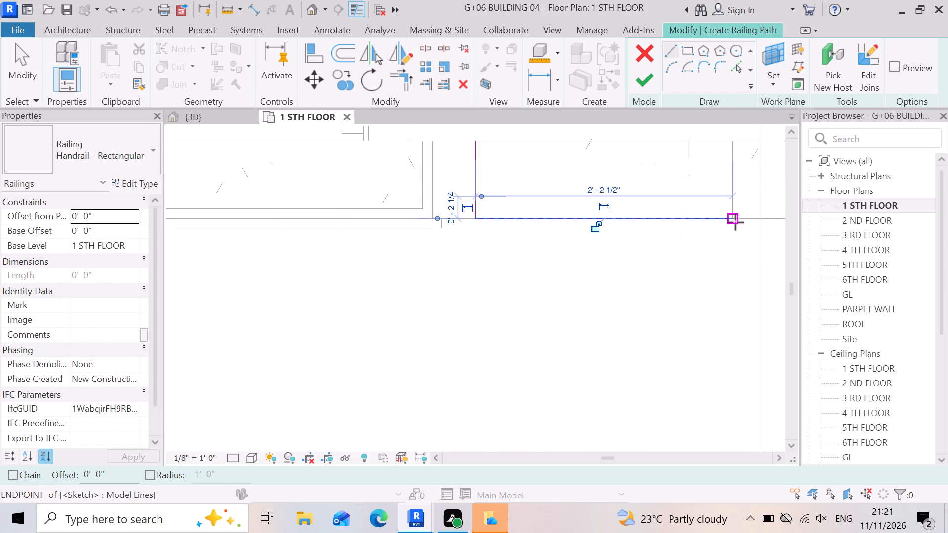
click(735, 222)
scroll(762, 234, up, 1)
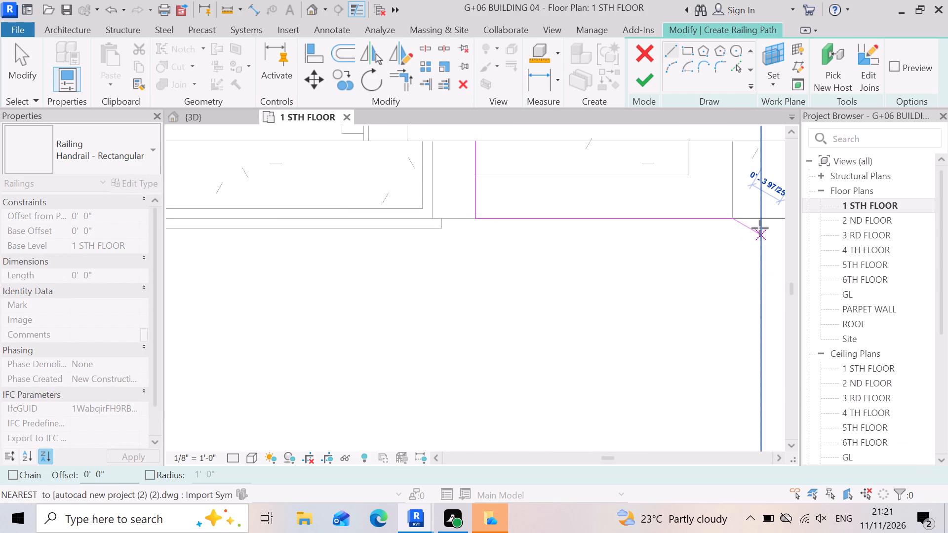
scroll(760, 228, up, 1)
scroll(730, 261, down, 2)
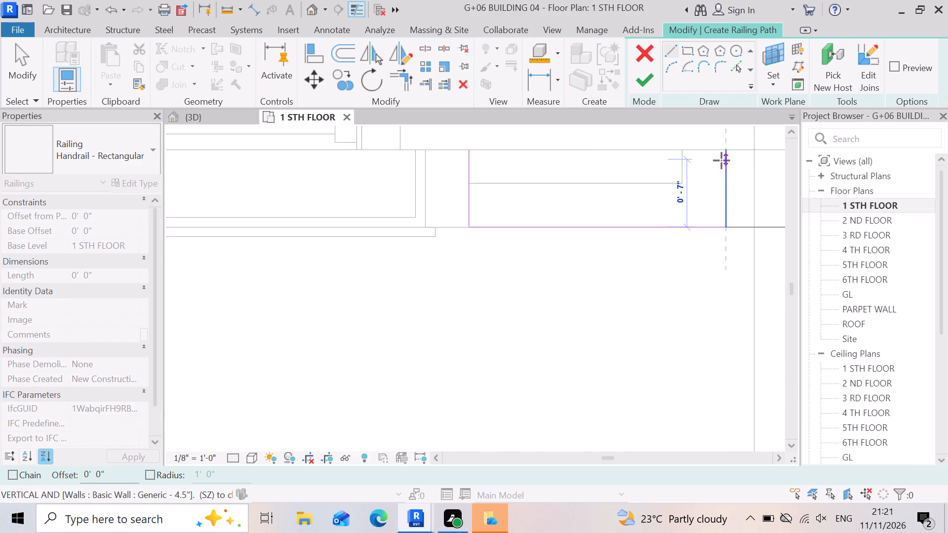
click(730, 147)
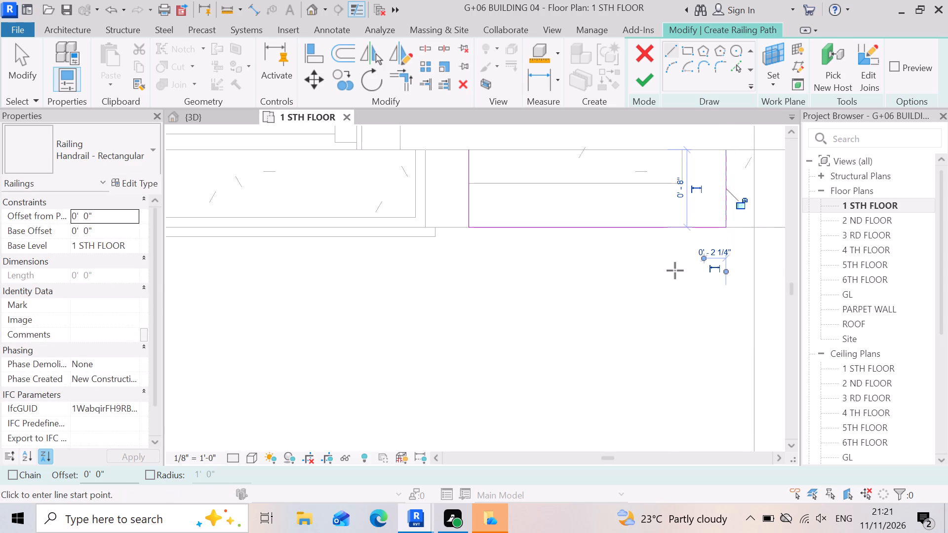
scroll(681, 270, down, 4)
scroll(643, 296, down, 7)
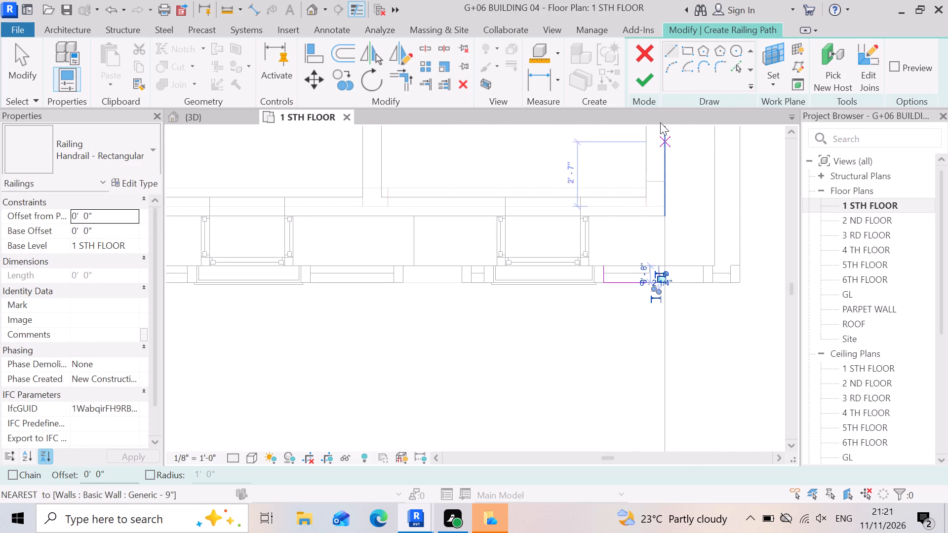
click(644, 76)
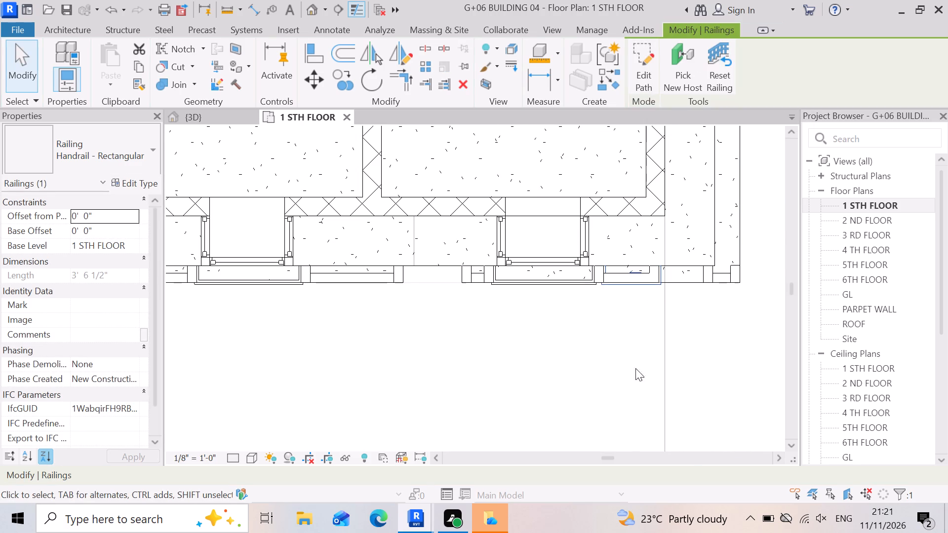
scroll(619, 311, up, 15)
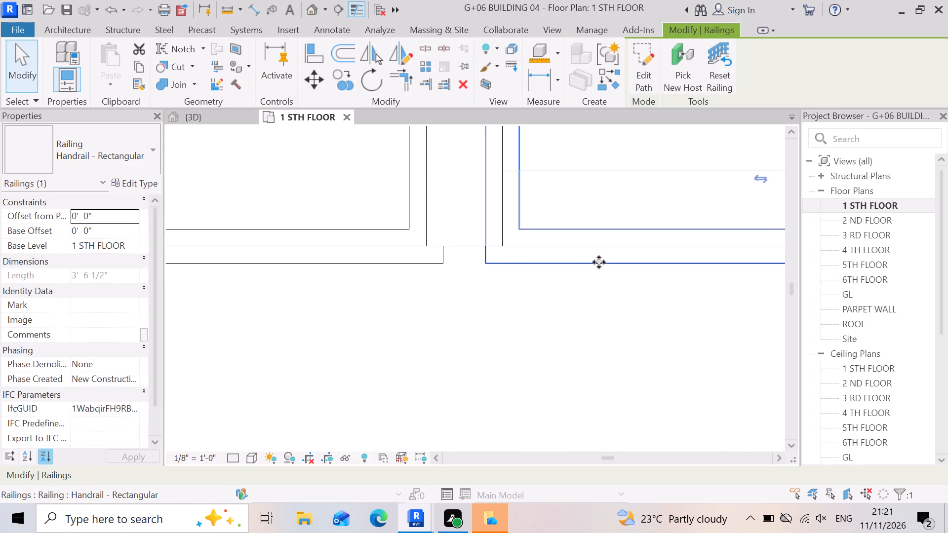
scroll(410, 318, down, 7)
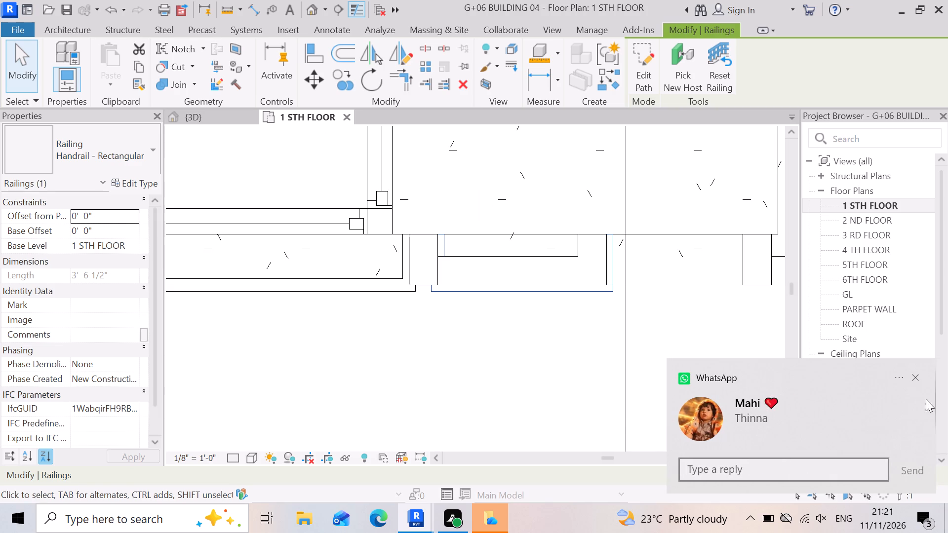
Reply "em tinav" to the incoming WhatsApp message.
click(771, 472)
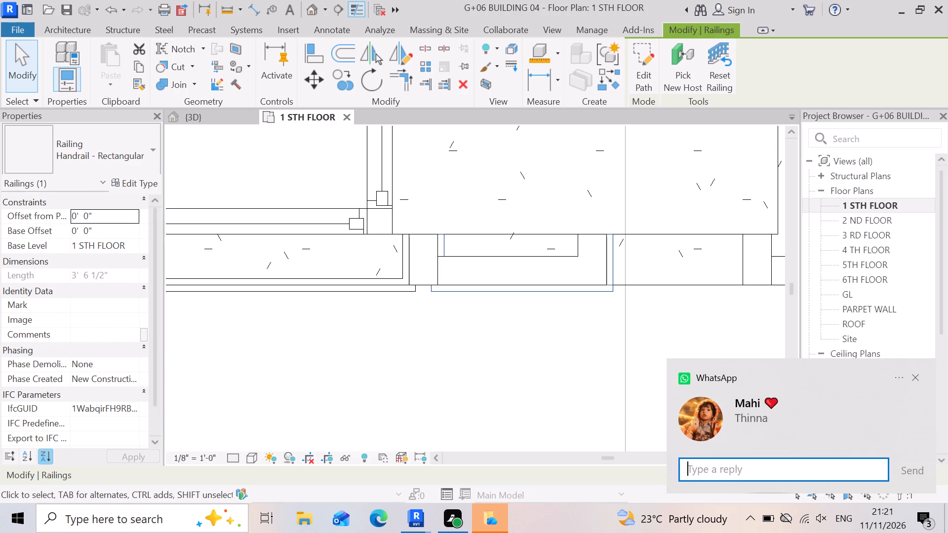
text(em)
key(space)
text(ti)
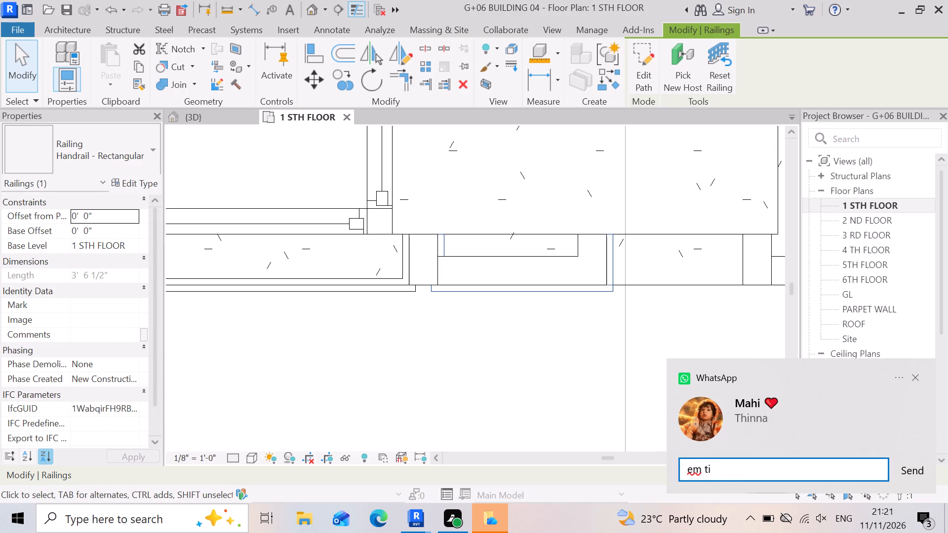
text(na)
key(v)
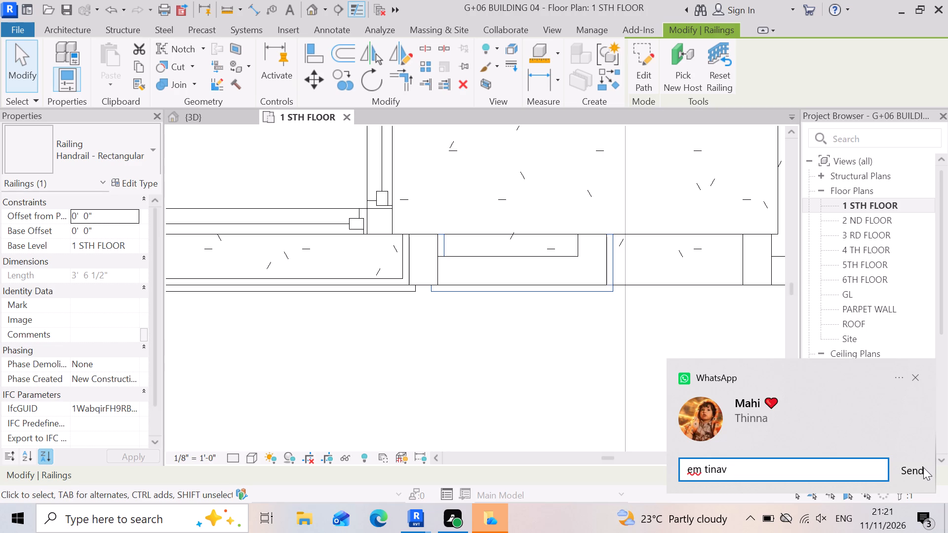
click(921, 470)
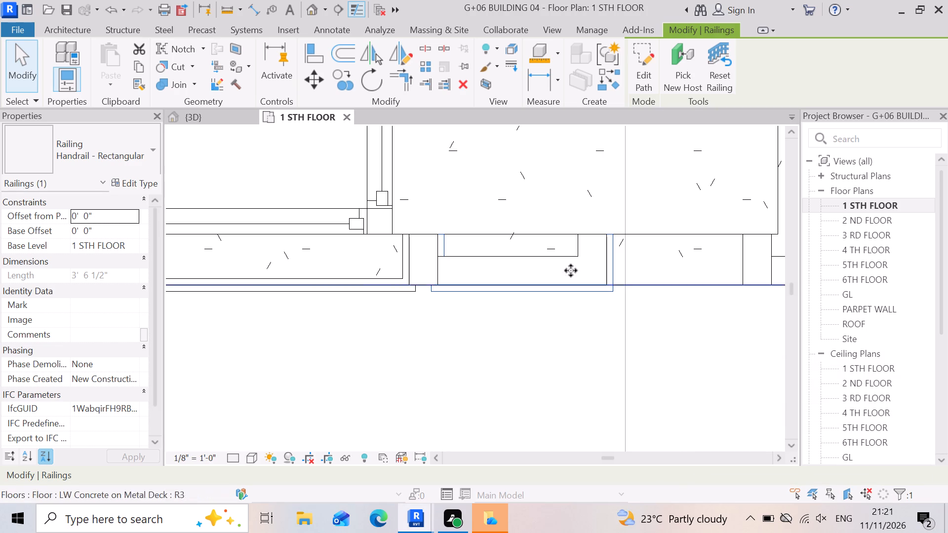
Start a new Handrail - Rectangular railing path with a 0'-4 1/2" segment along one end of the short wall near the floor corner.
scroll(536, 262, down, 9)
scroll(558, 266, up, 11)
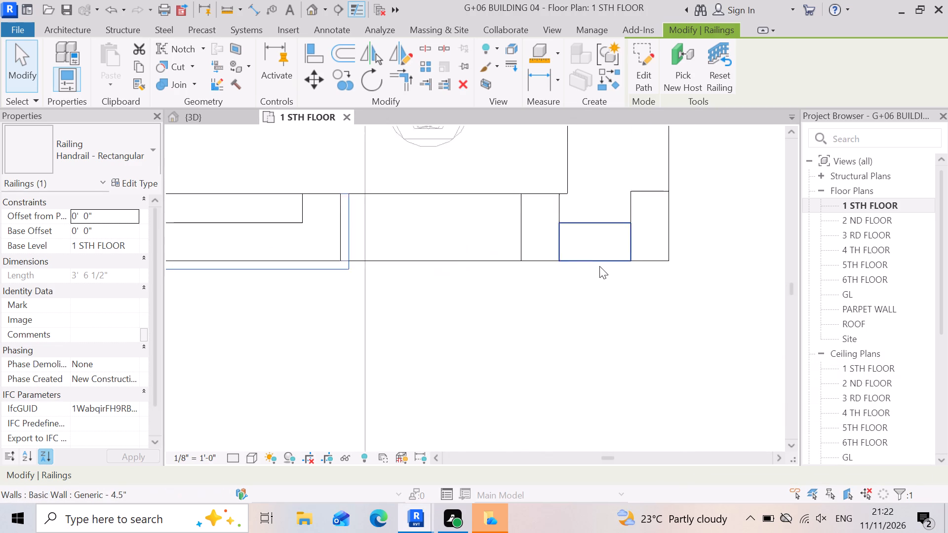
scroll(599, 266, up, 2)
click(68, 31)
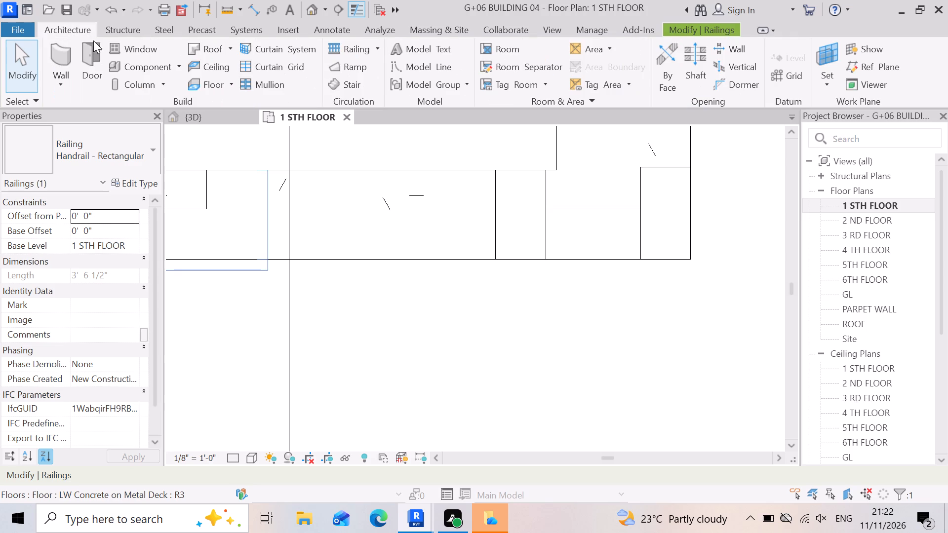
click(338, 53)
scroll(601, 241, up, 3)
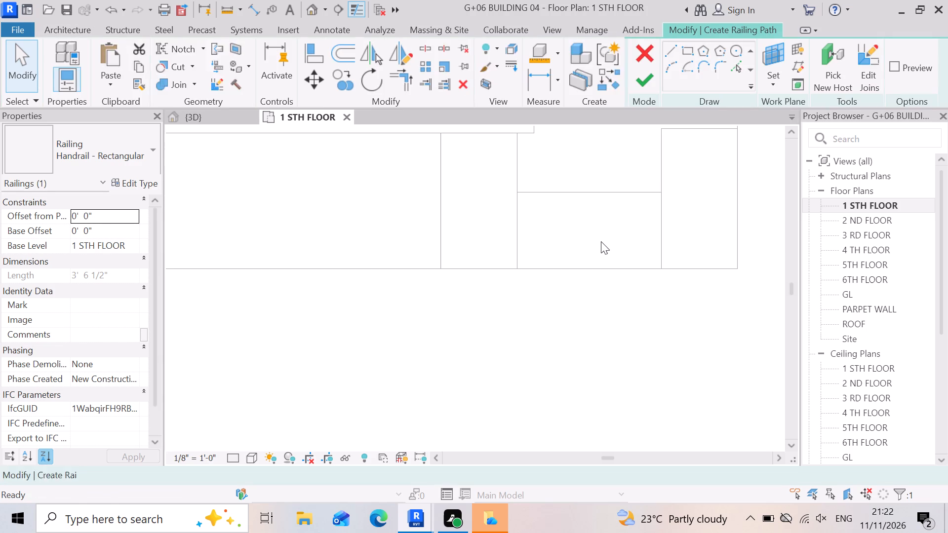
scroll(578, 256, up, 3)
click(668, 52)
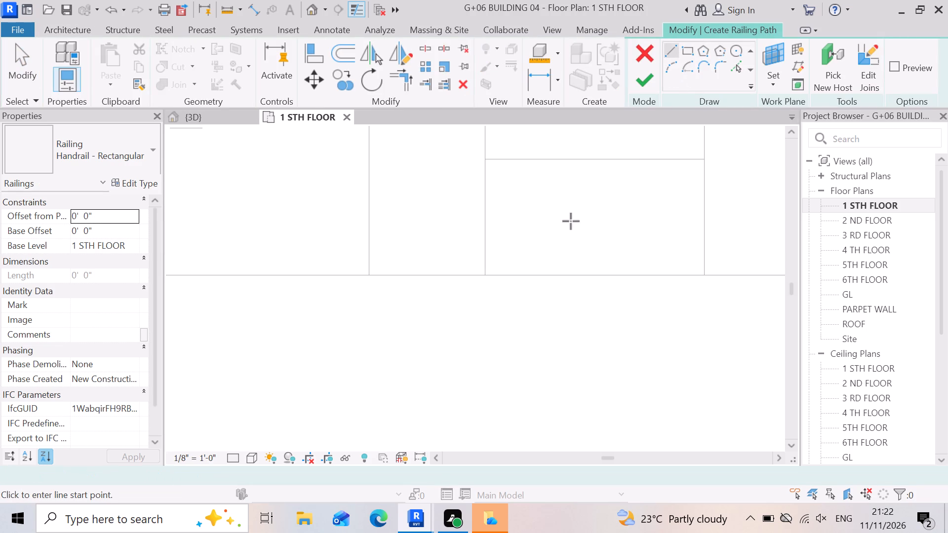
scroll(641, 304, down, 4)
click(552, 226)
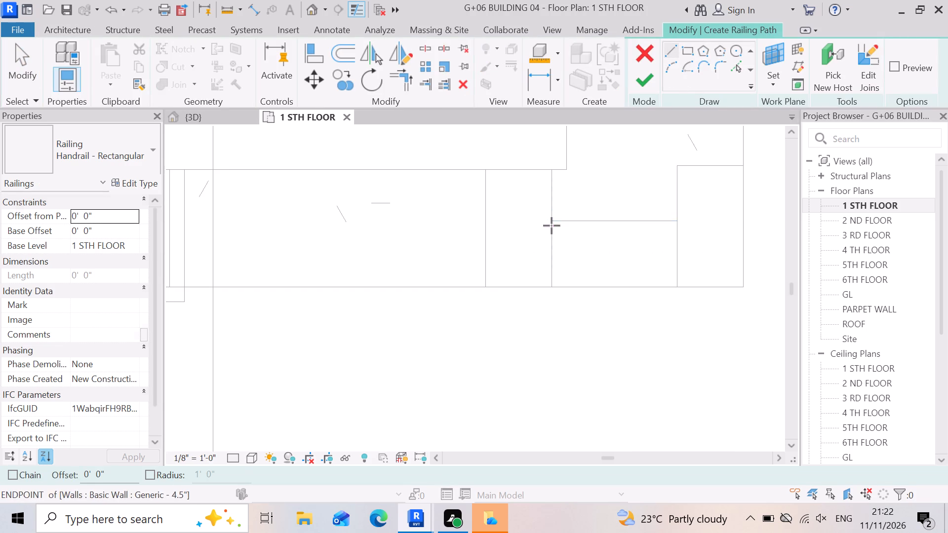
click(553, 292)
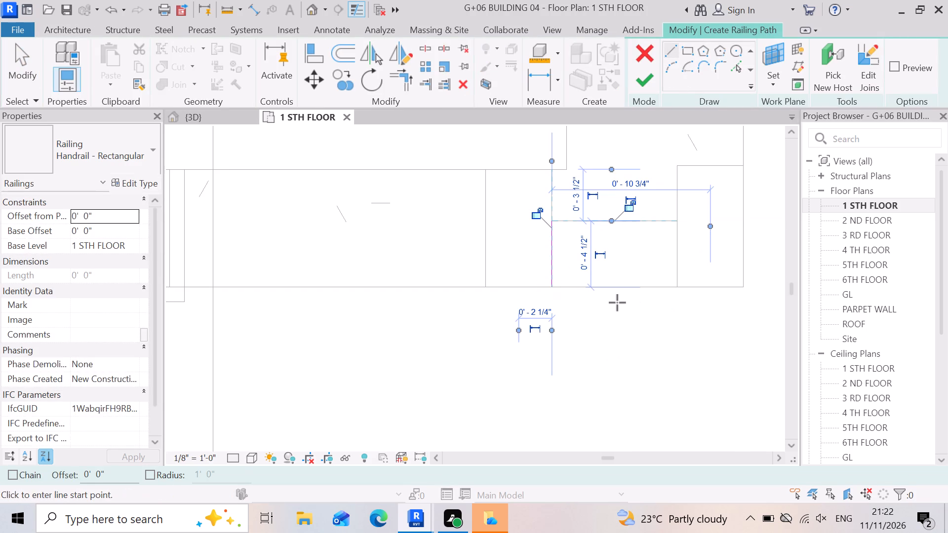
Complete the railing with a 0'-8 1/2" segment along the outer floor edge and a 0'-4 1/2" return along the short wall's other end.
click(556, 291)
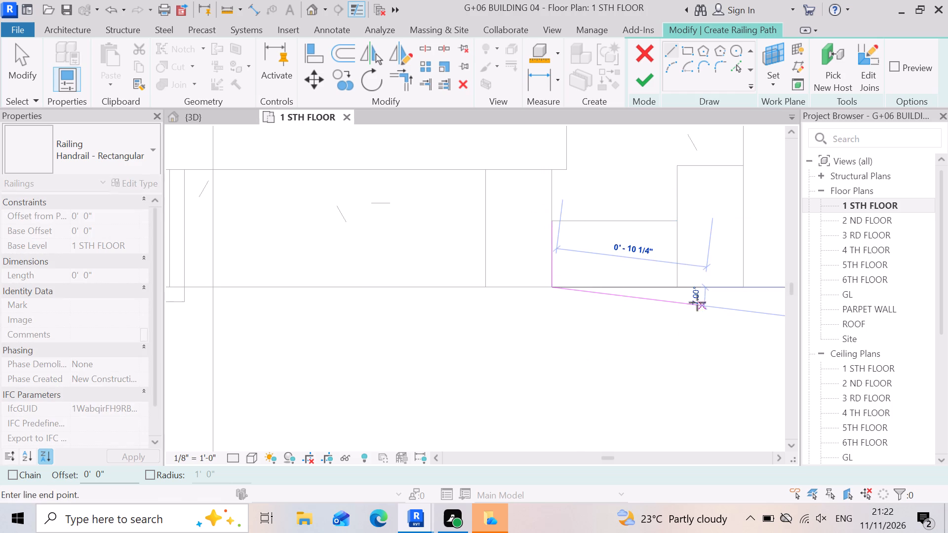
click(672, 286)
scroll(683, 293, up, 4)
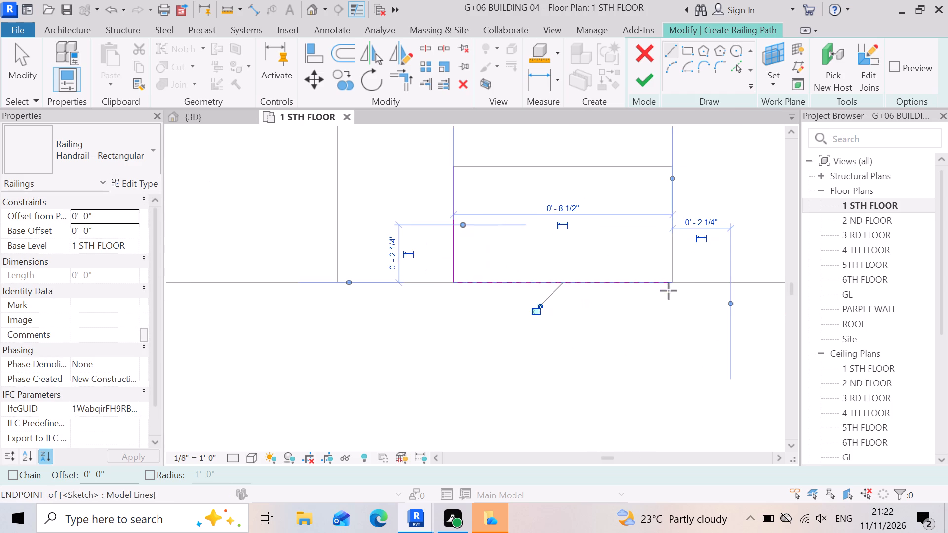
click(669, 284)
scroll(681, 320, down, 4)
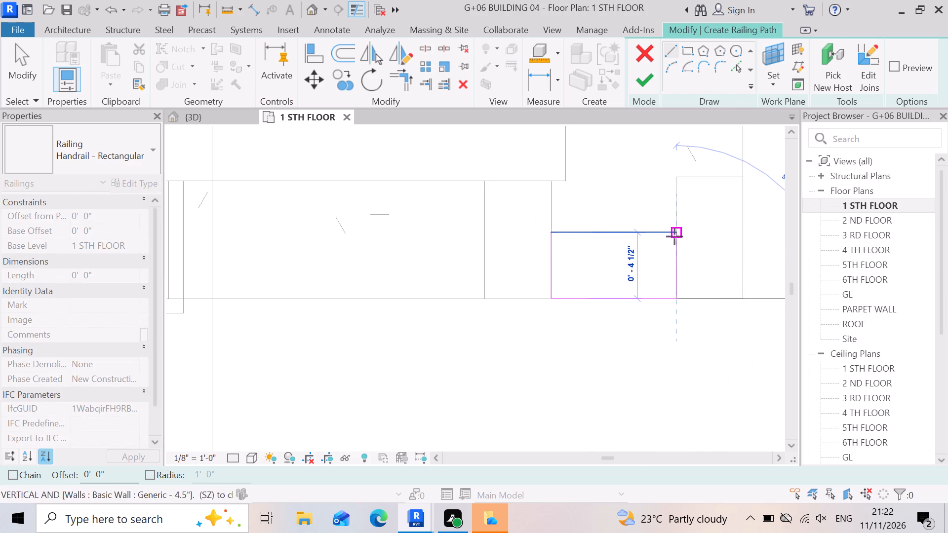
click(677, 234)
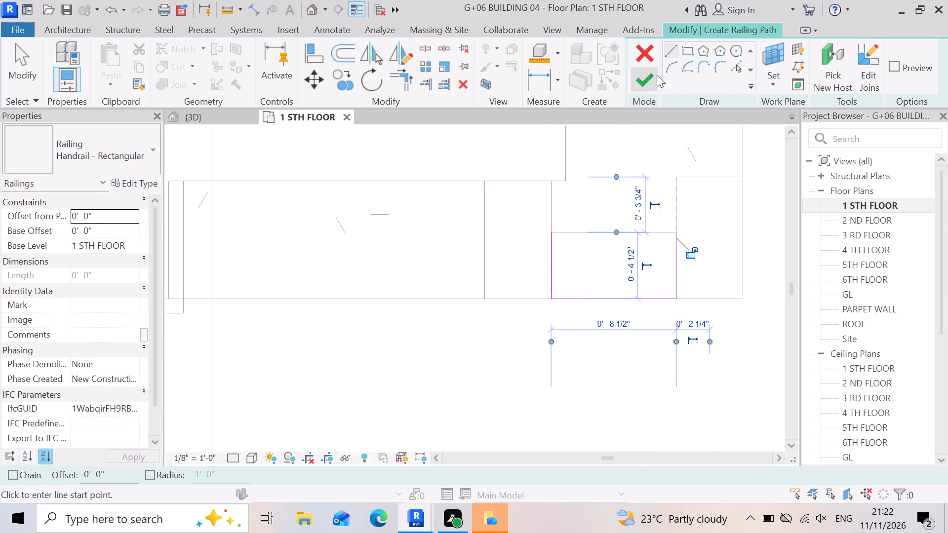
click(648, 78)
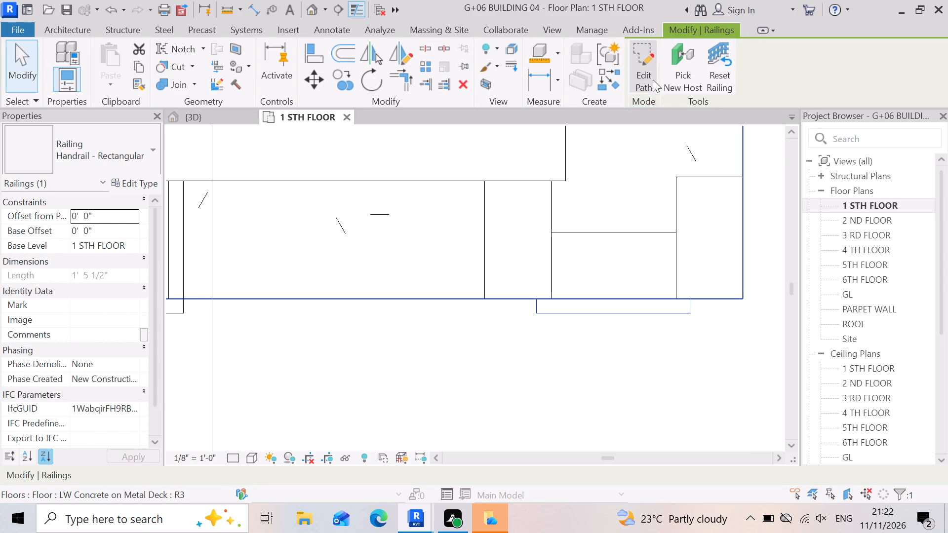
Inspect the handrails and balcony walls along the first-floor front facade in the 3D view.
click(210, 114)
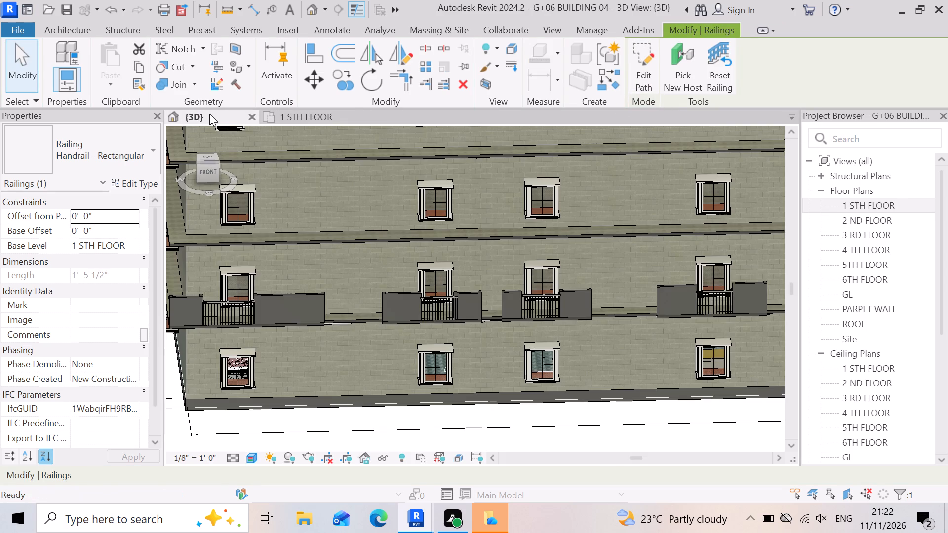
scroll(399, 295, up, 9)
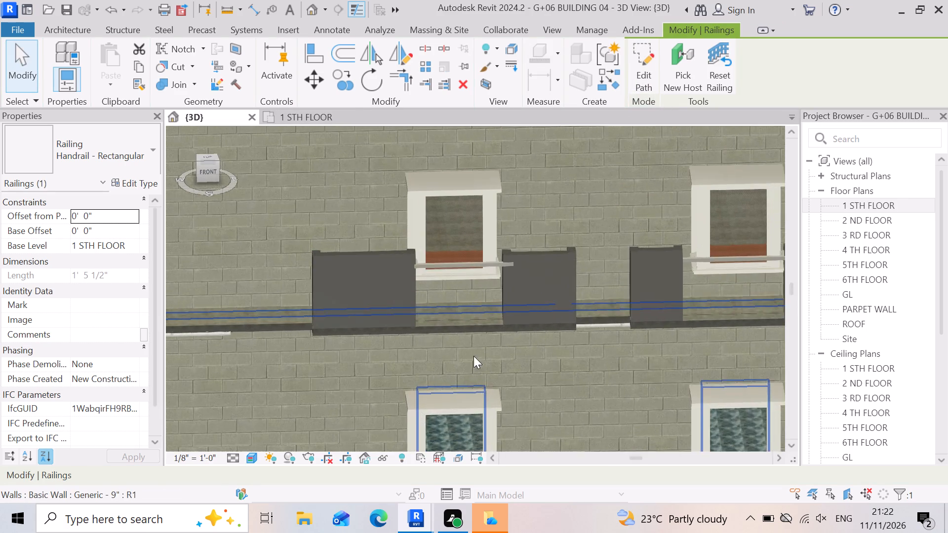
scroll(570, 293, down, 4)
scroll(496, 306, up, 5)
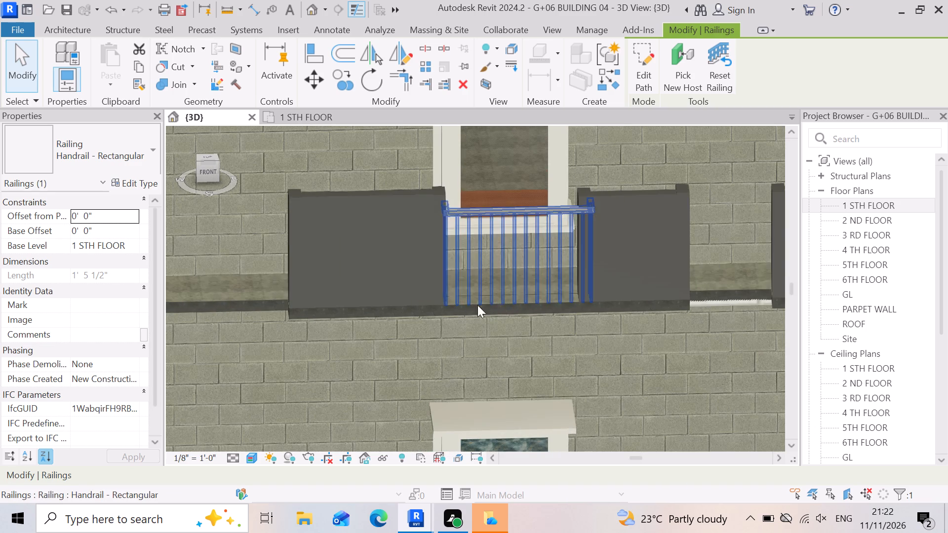
scroll(493, 311, down, 3)
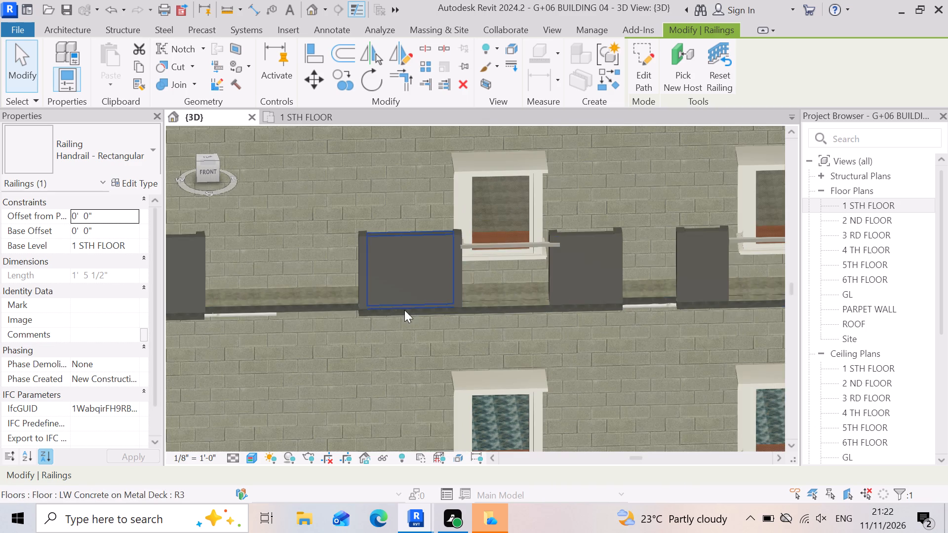
scroll(587, 313, down, 3)
scroll(469, 311, up, 5)
scroll(305, 322, up, 3)
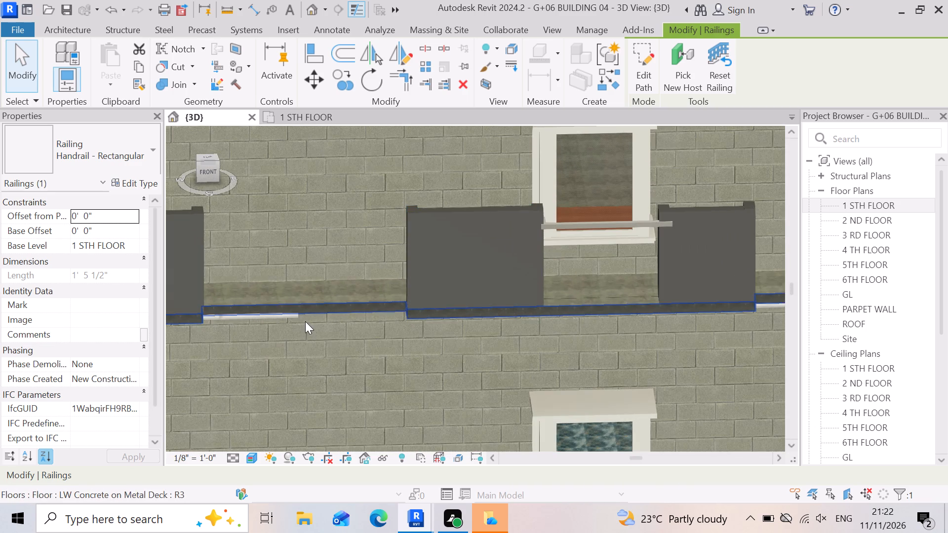
scroll(592, 260, down, 5)
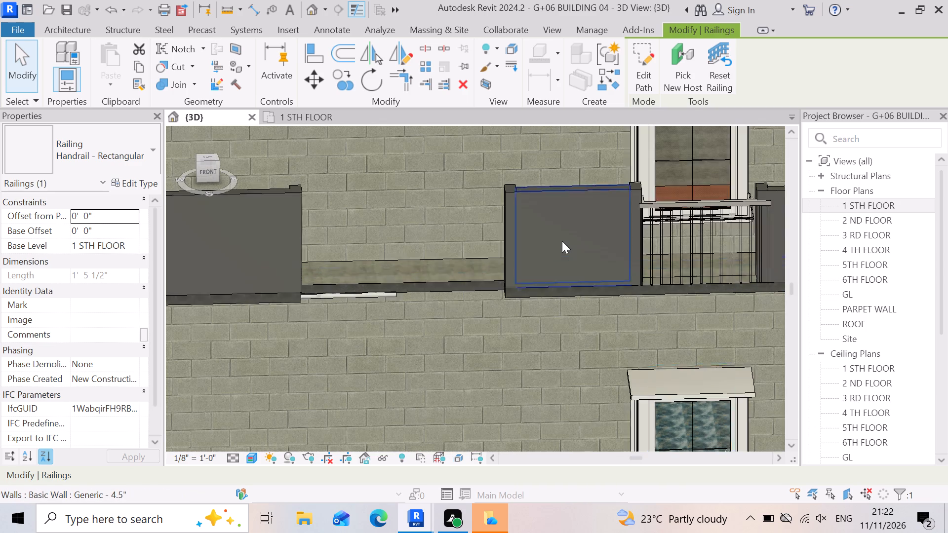
scroll(562, 241, down, 5)
scroll(280, 270, up, 3)
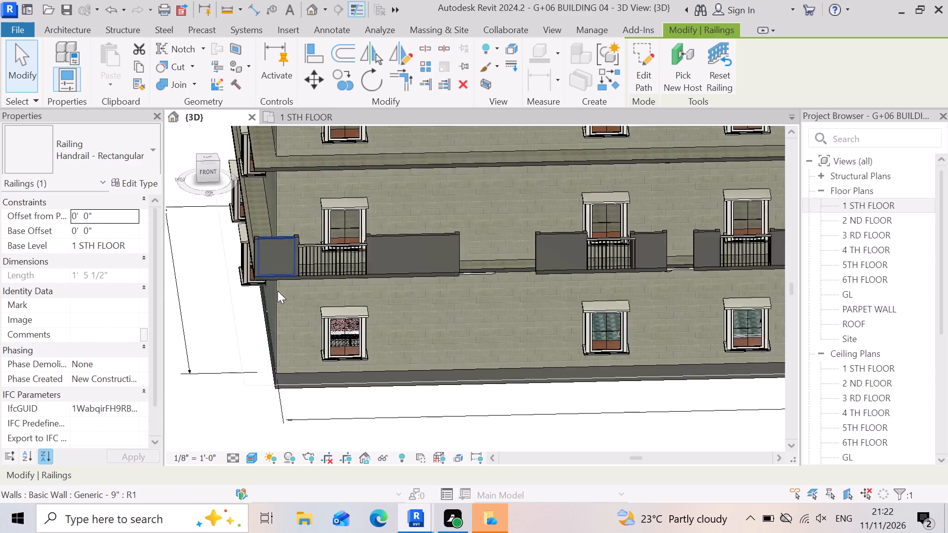
scroll(277, 291, up, 4)
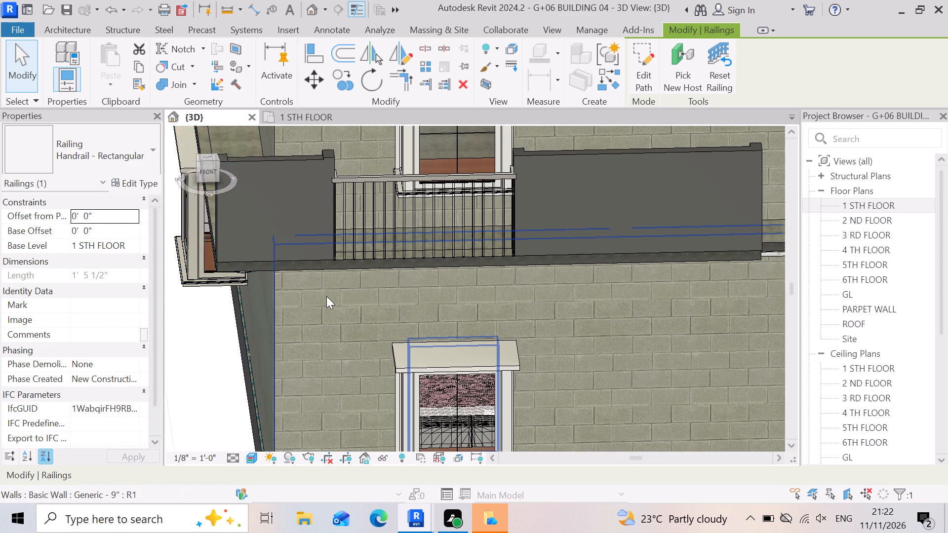
scroll(365, 286, down, 3)
scroll(645, 276, up, 7)
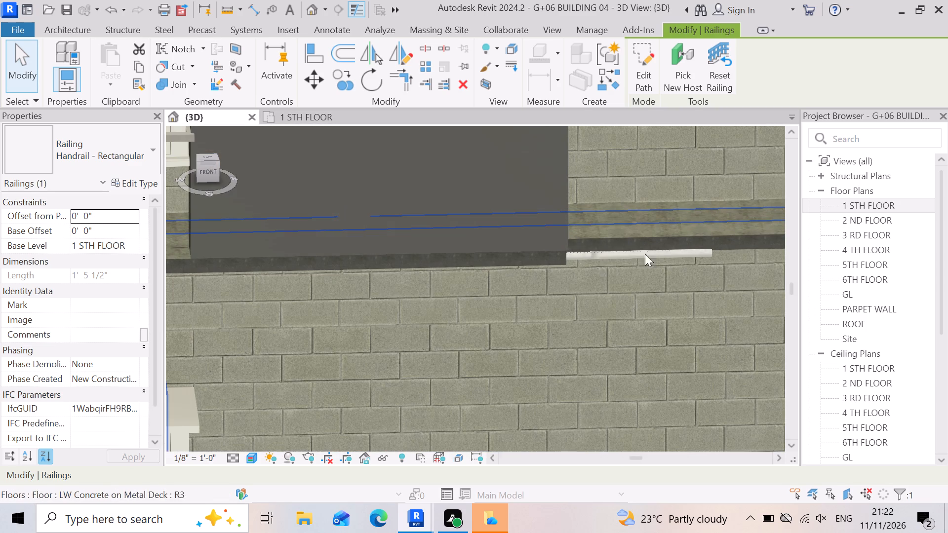
scroll(371, 240, down, 7)
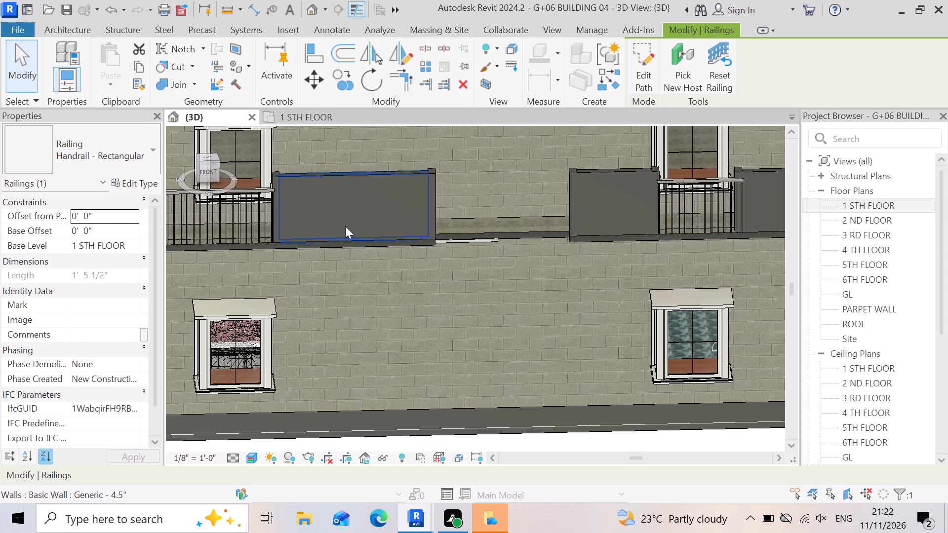
scroll(443, 267, down, 4)
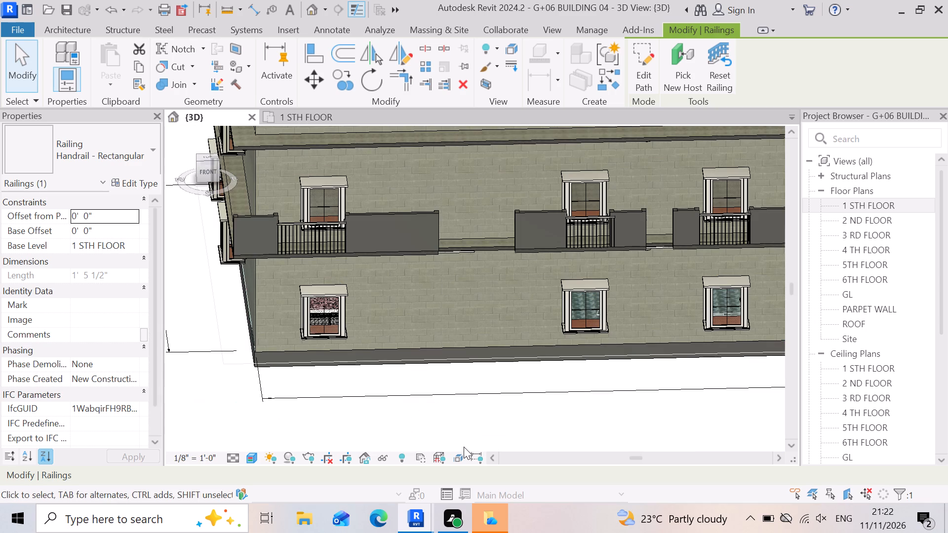
Examine the floor slab edge and the pale strips between the first-floor balconies up close in 3D.
scroll(491, 259, up, 6)
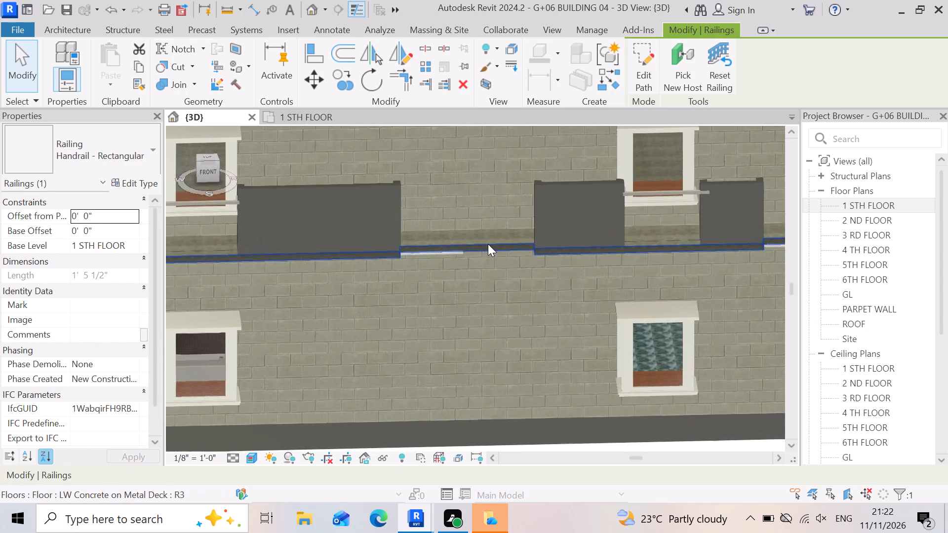
scroll(488, 244, up, 3)
scroll(417, 276, down, 6)
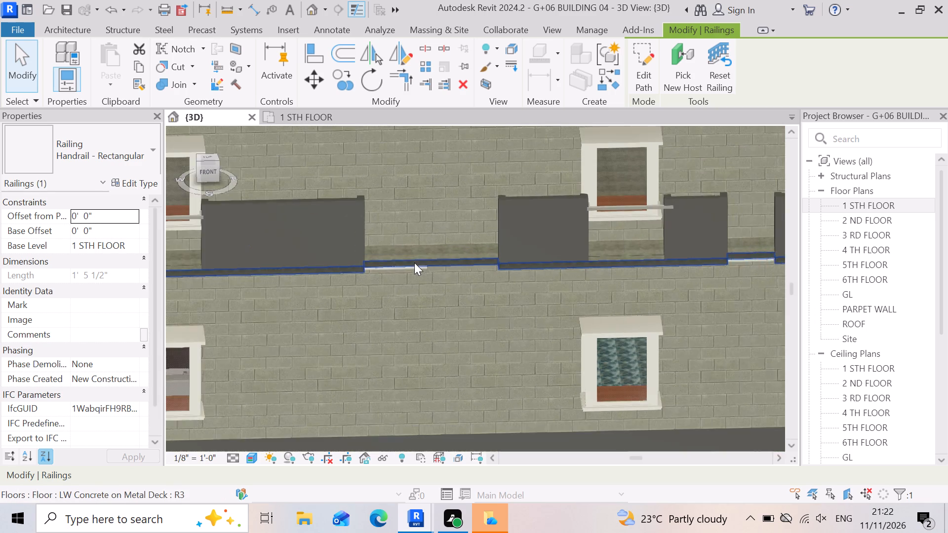
scroll(651, 264, up, 4)
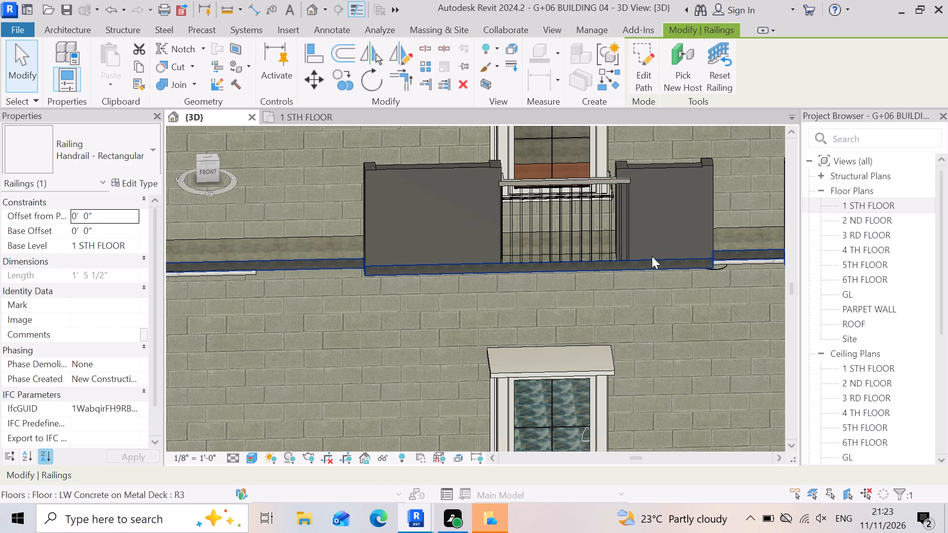
scroll(550, 299, down, 5)
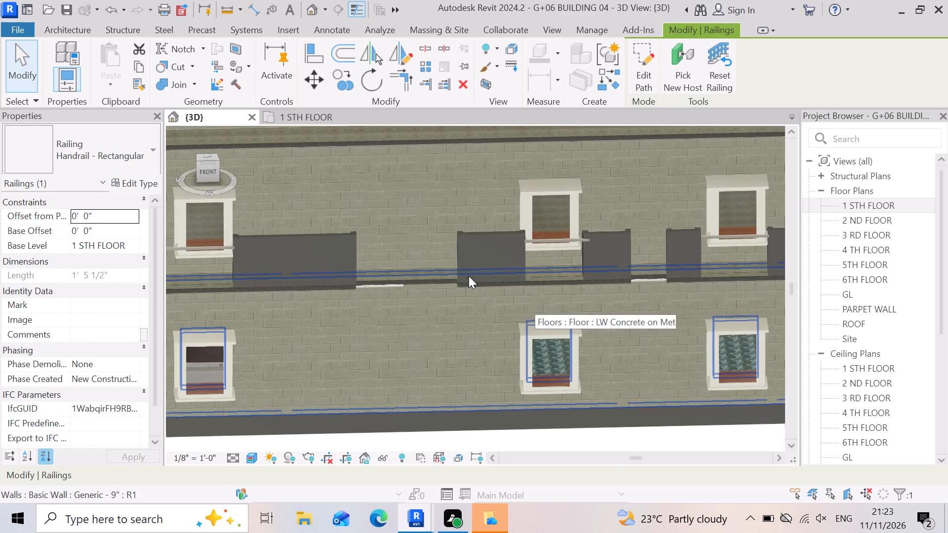
scroll(465, 272, up, 7)
scroll(253, 305, up, 4)
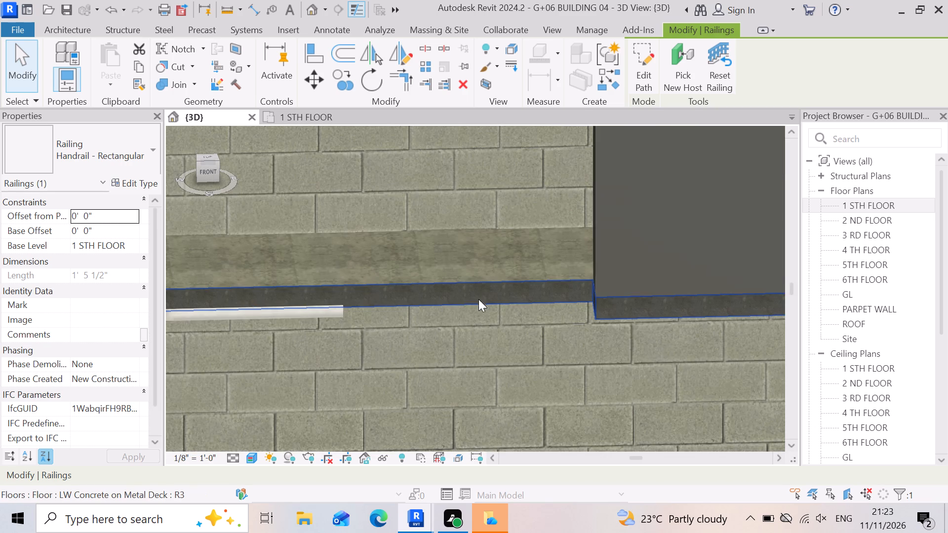
scroll(472, 289, down, 7)
scroll(466, 307, up, 13)
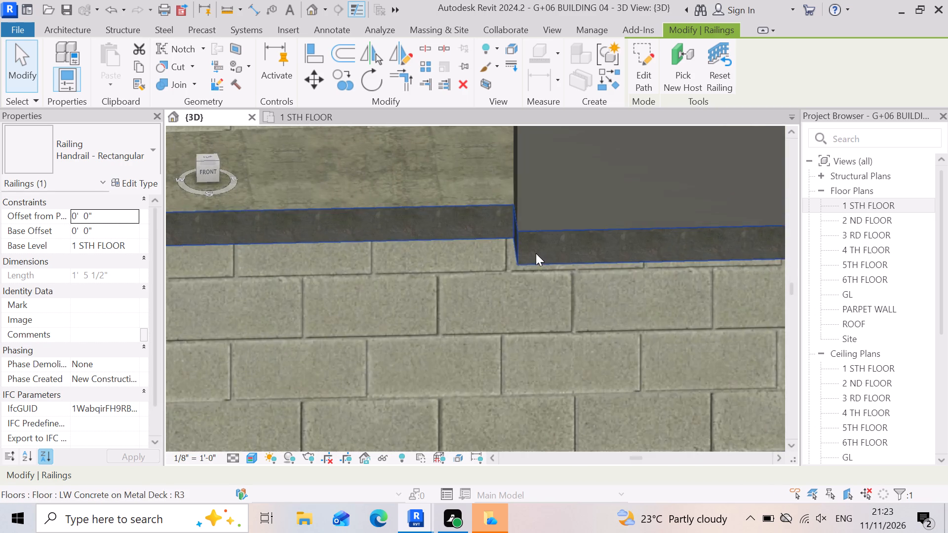
scroll(535, 296, down, 4)
scroll(557, 424, down, 3)
scroll(504, 337, down, 4)
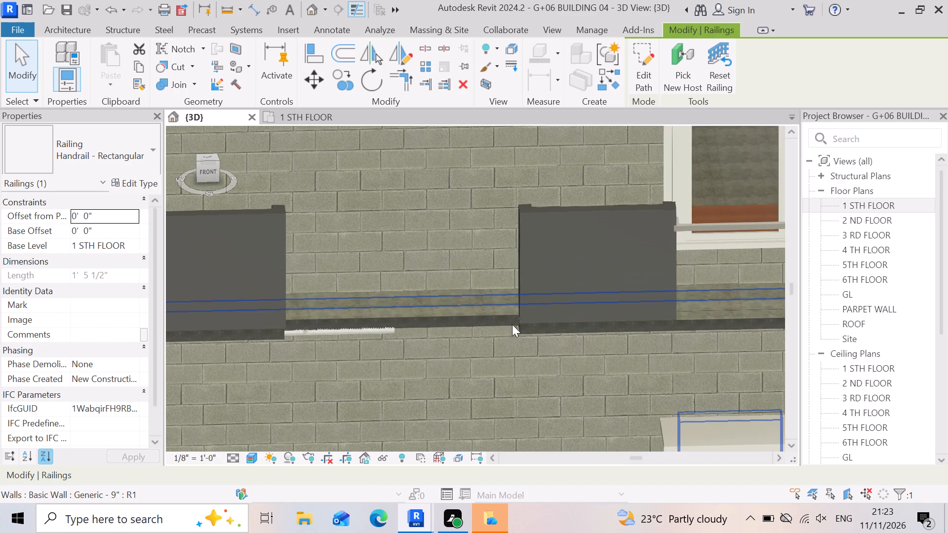
scroll(526, 286, down, 4)
scroll(566, 269, down, 3)
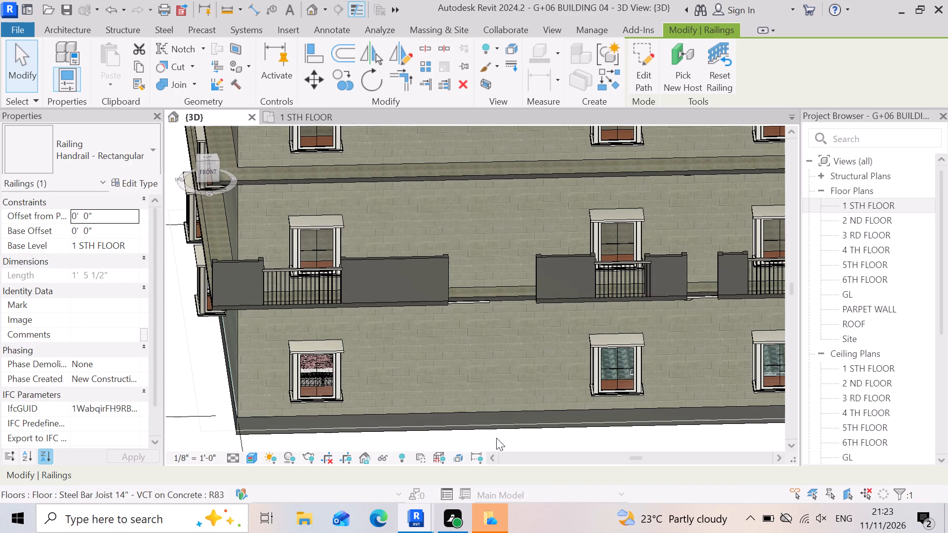
Examine the first-floor slab edge, balcony walls and handrail around the building's left-front corner in 3D.
shift+right_drag(491, 399, 521, 347)
shift+middle_drag(491, 399, 521, 347)
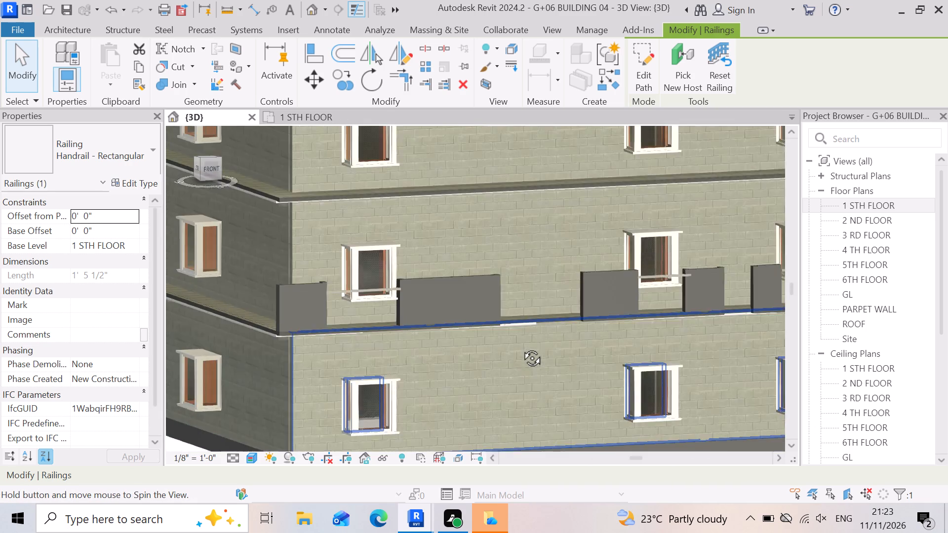
shift+middle_drag(521, 347, 587, 369)
shift+right_drag(521, 347, 588, 371)
scroll(551, 356, down, 4)
scroll(456, 335, down, 2)
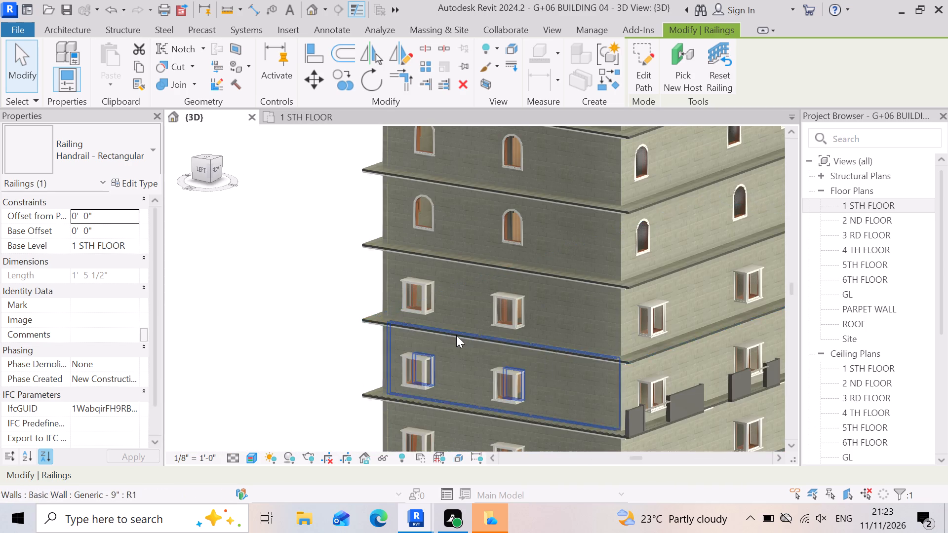
scroll(456, 335, down, 1)
scroll(565, 416, up, 11)
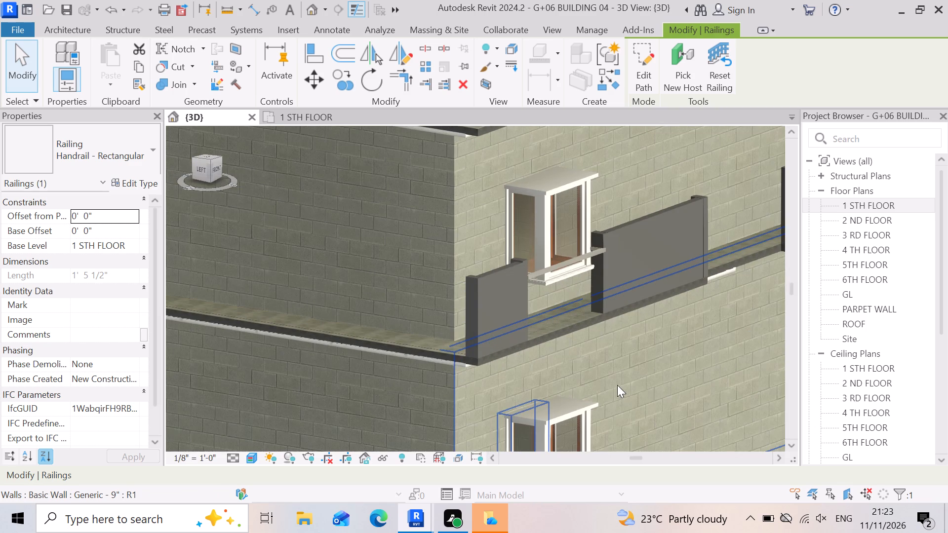
scroll(492, 361, up, 3)
scroll(430, 367, up, 4)
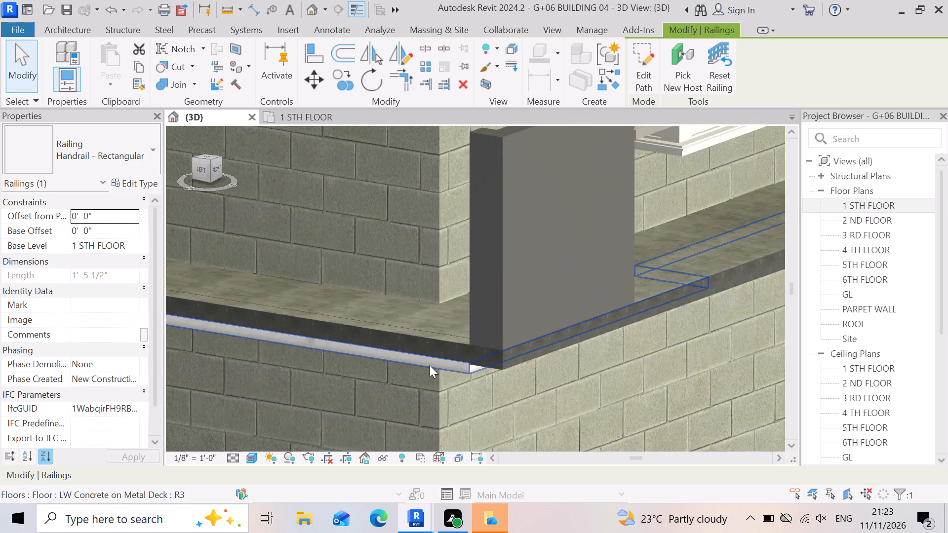
scroll(430, 365, down, 7)
scroll(510, 316, up, 2)
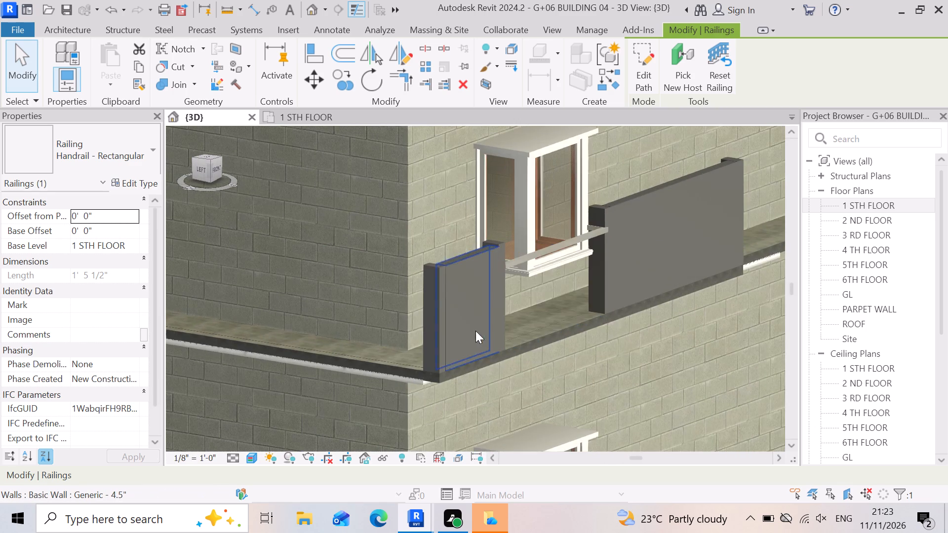
scroll(449, 327, down, 3)
scroll(672, 291, up, 3)
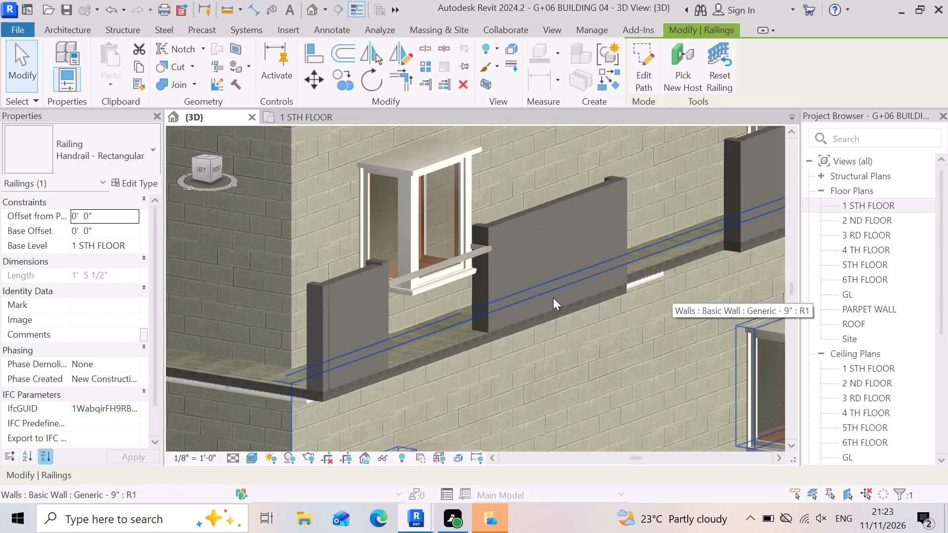
scroll(474, 306, down, 7)
Examine the pale strip under the first-floor slab edge at the recess between the first two front balconies.
scroll(628, 307, up, 3)
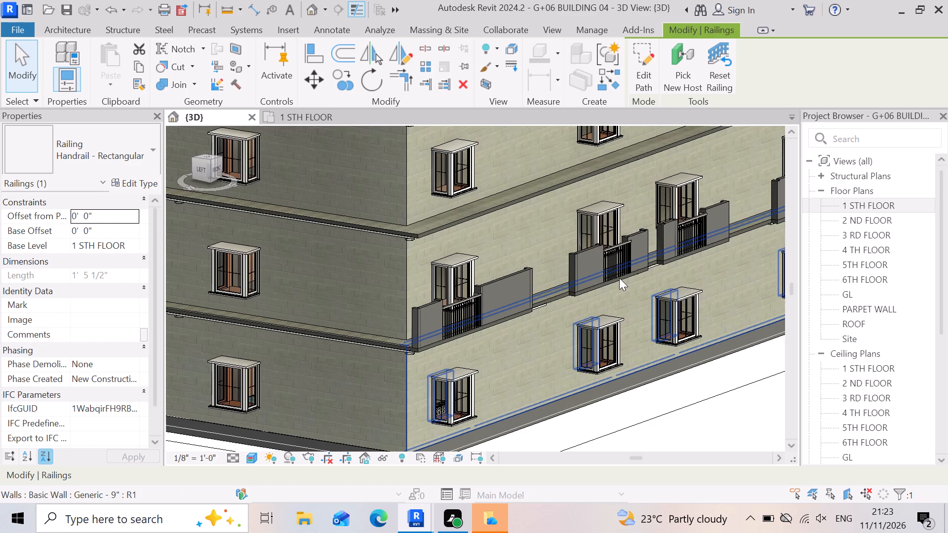
scroll(619, 278, up, 4)
scroll(447, 301, up, 3)
scroll(426, 342, up, 6)
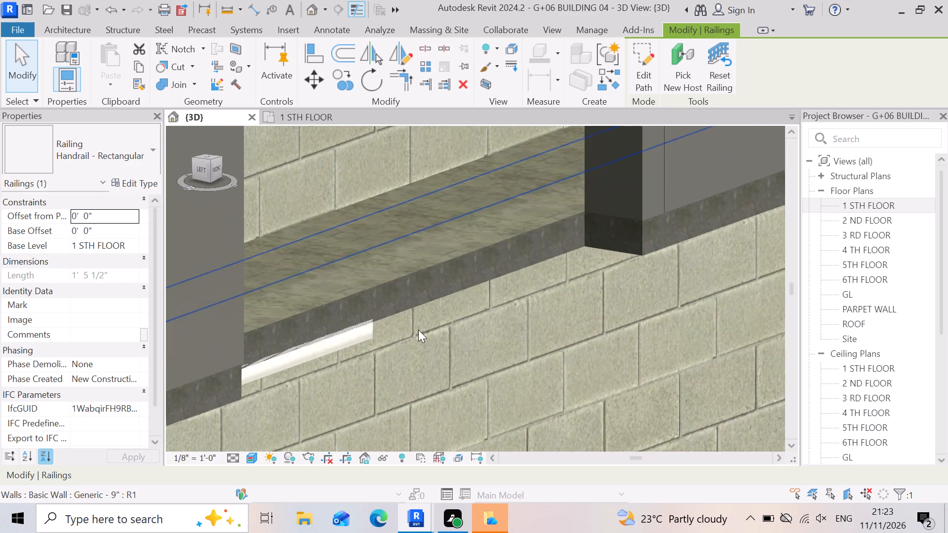
scroll(474, 276, down, 3)
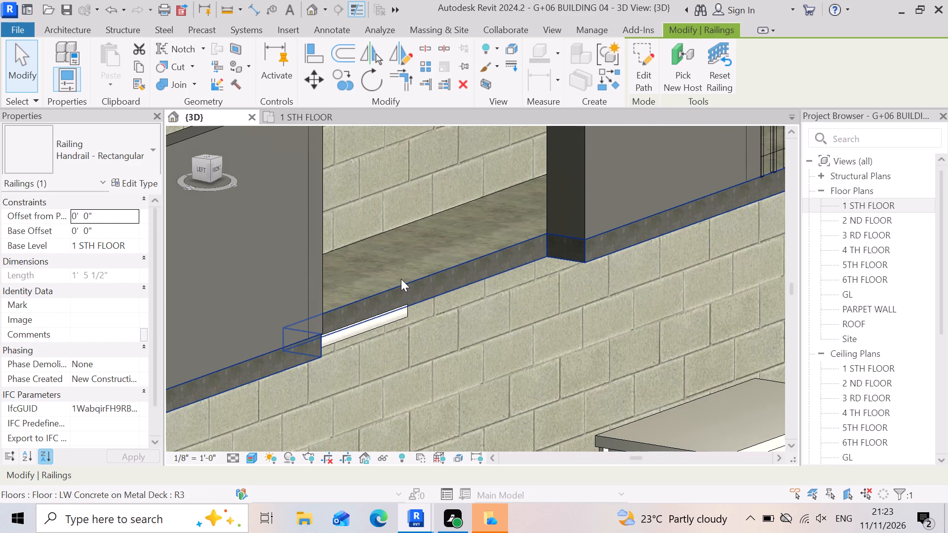
scroll(401, 279, down, 7)
scroll(398, 281, up, 5)
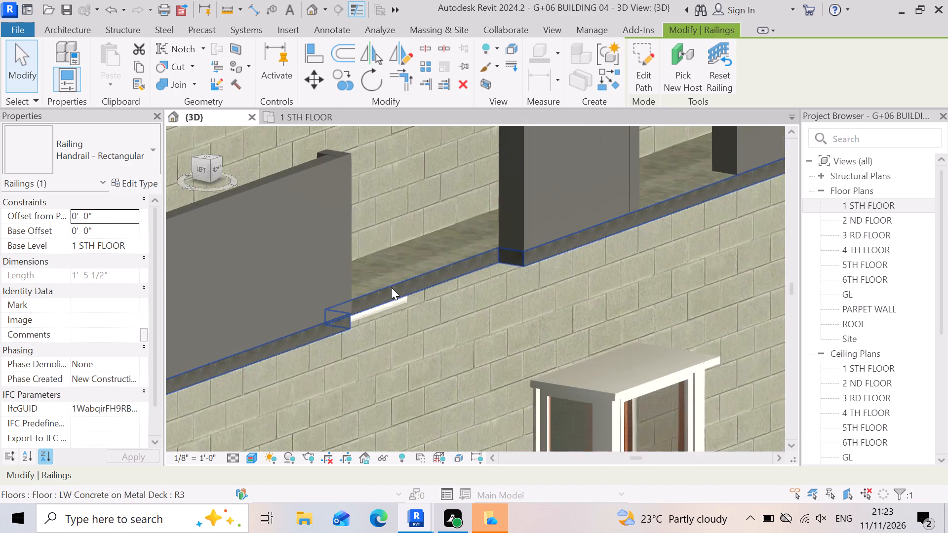
scroll(365, 298, down, 6)
scroll(410, 281, up, 6)
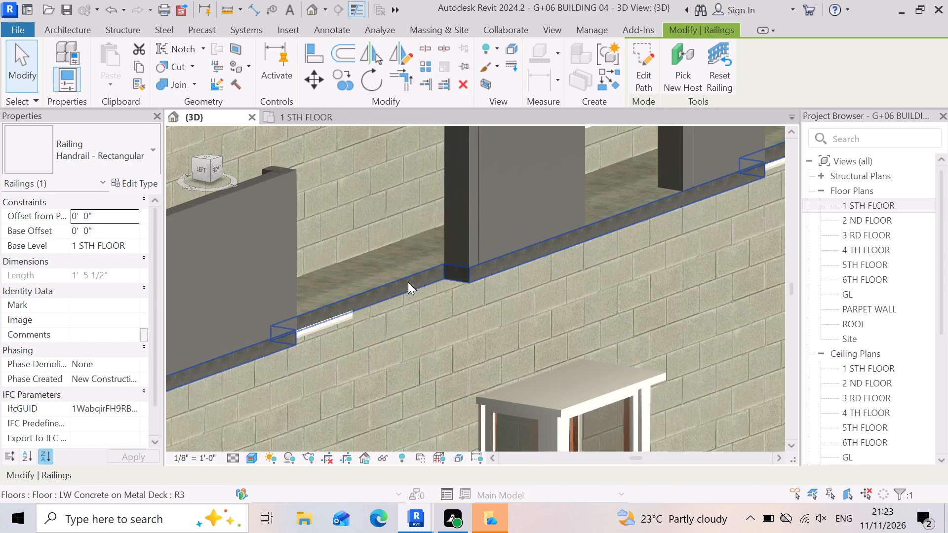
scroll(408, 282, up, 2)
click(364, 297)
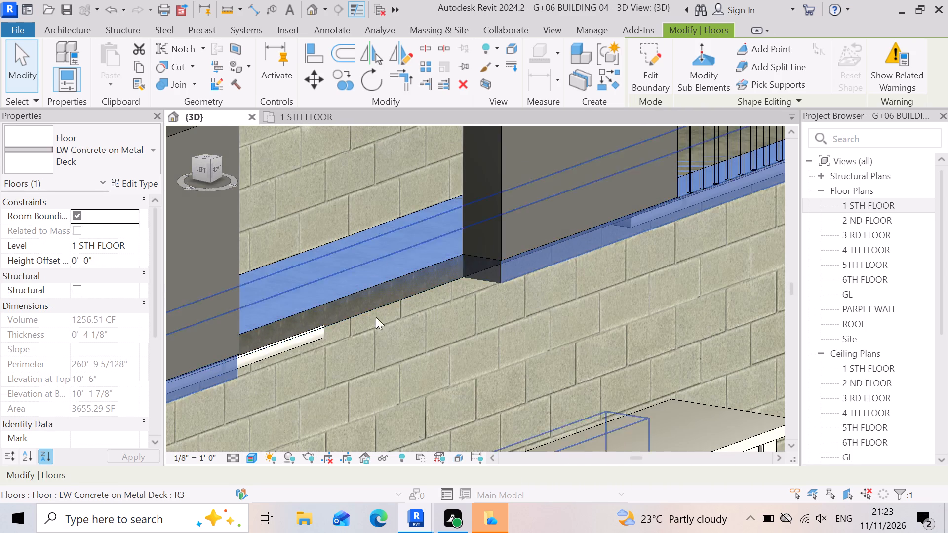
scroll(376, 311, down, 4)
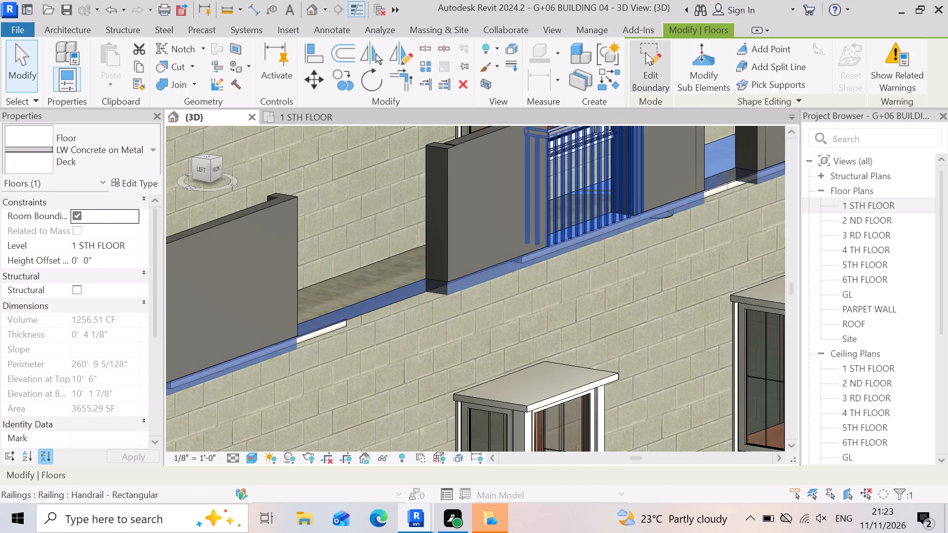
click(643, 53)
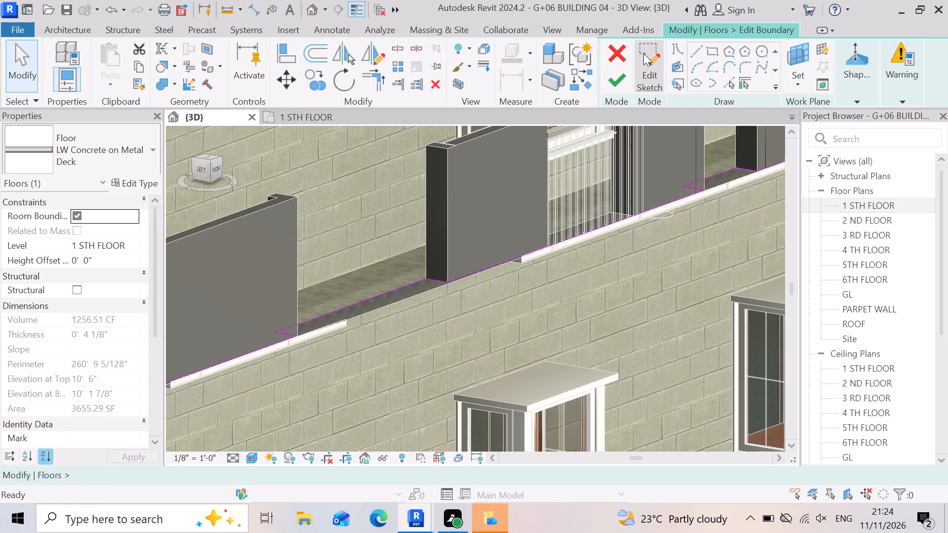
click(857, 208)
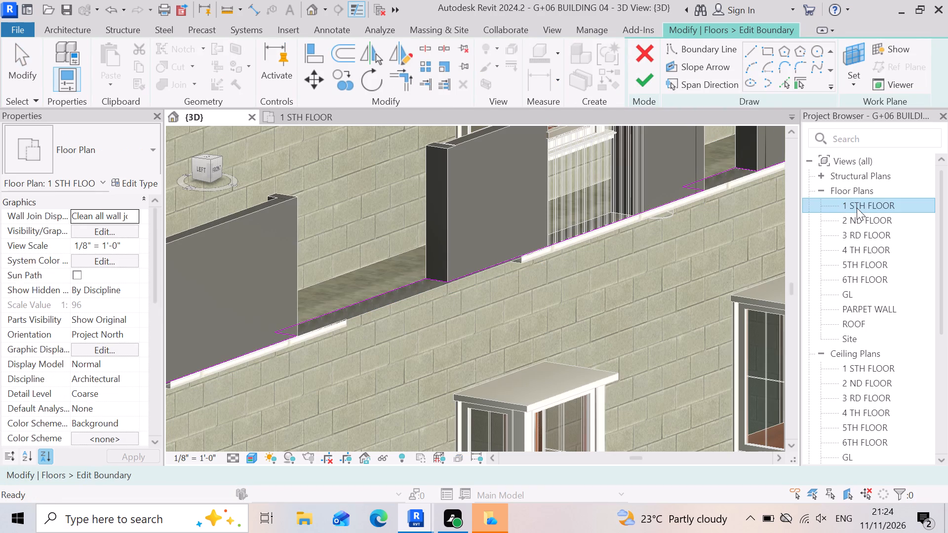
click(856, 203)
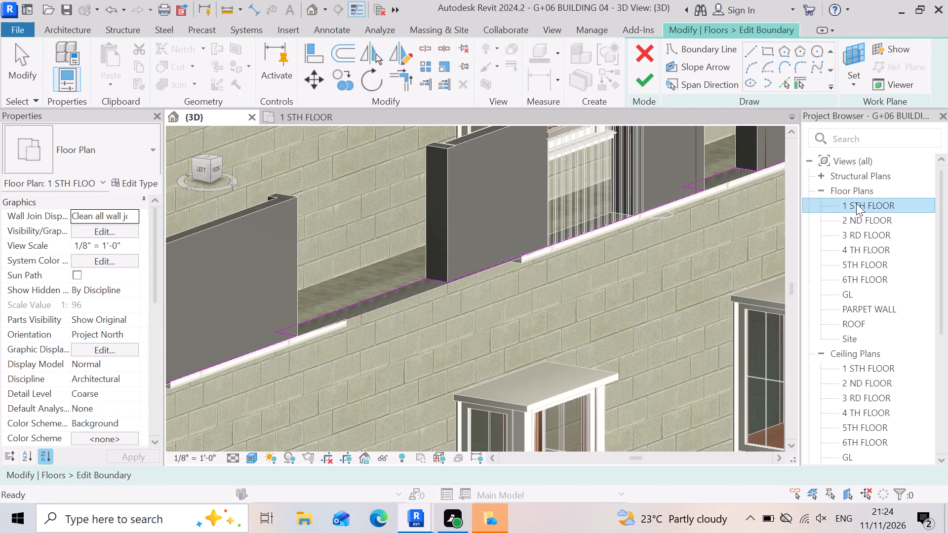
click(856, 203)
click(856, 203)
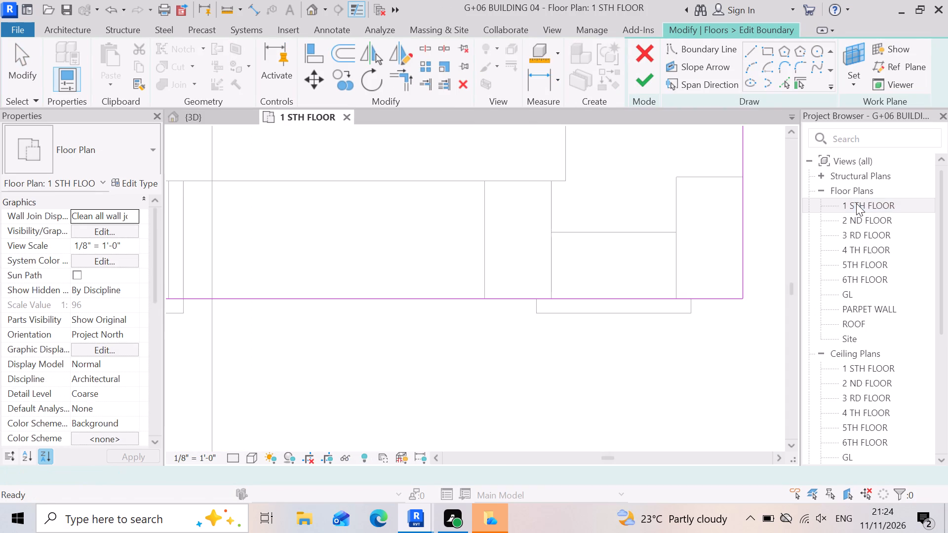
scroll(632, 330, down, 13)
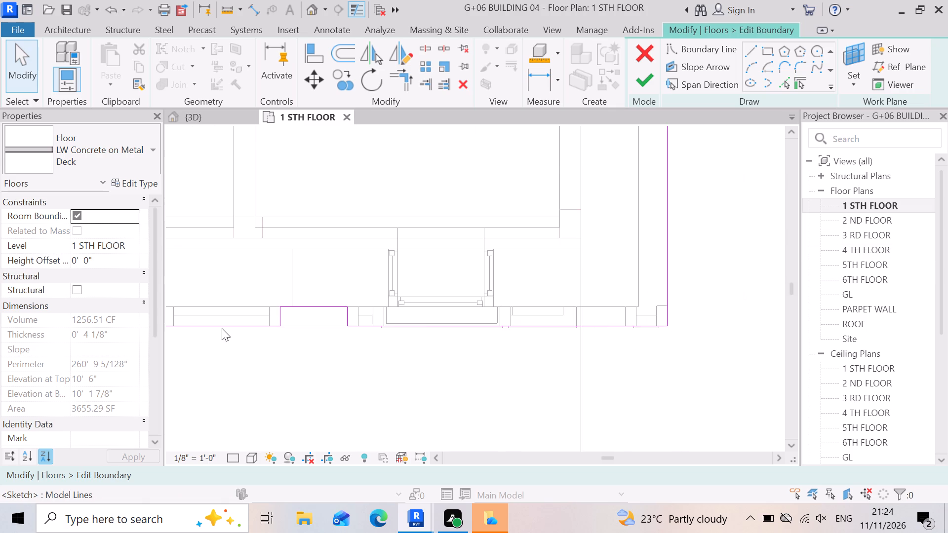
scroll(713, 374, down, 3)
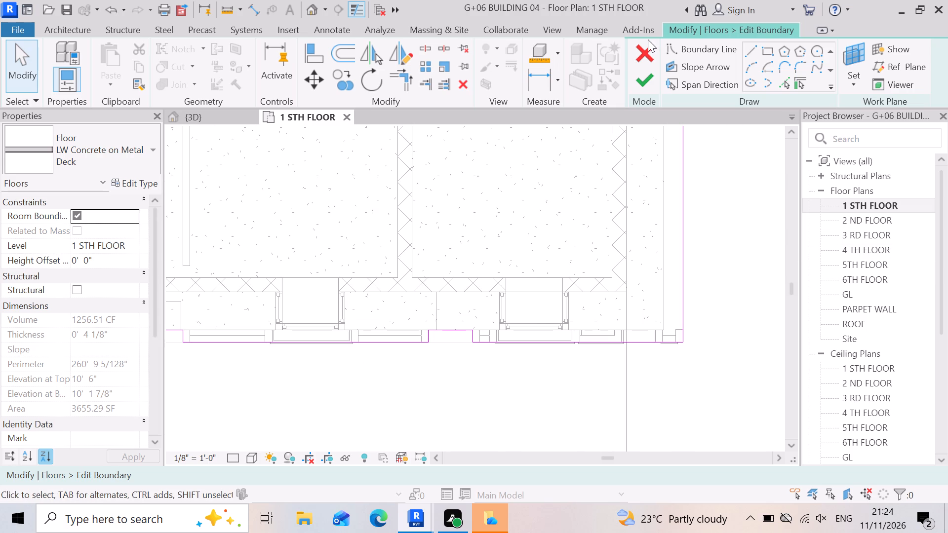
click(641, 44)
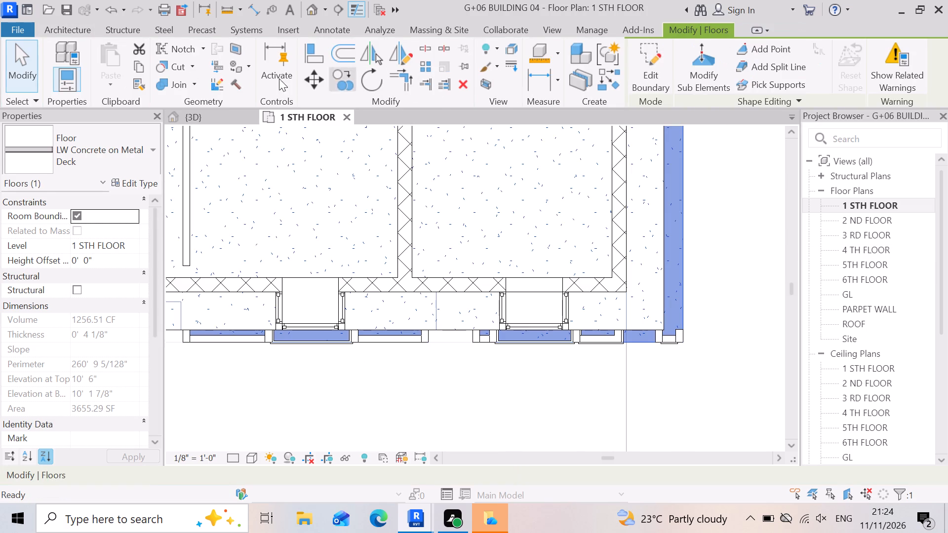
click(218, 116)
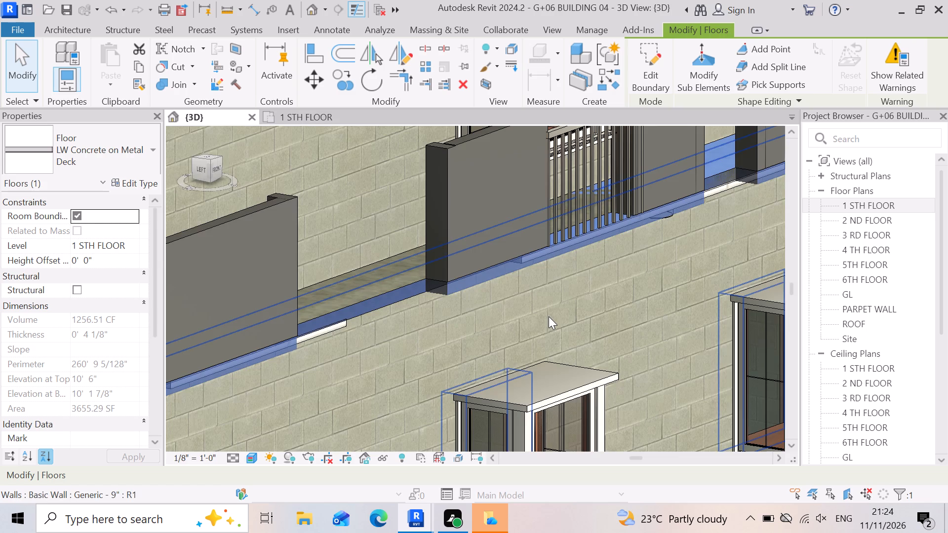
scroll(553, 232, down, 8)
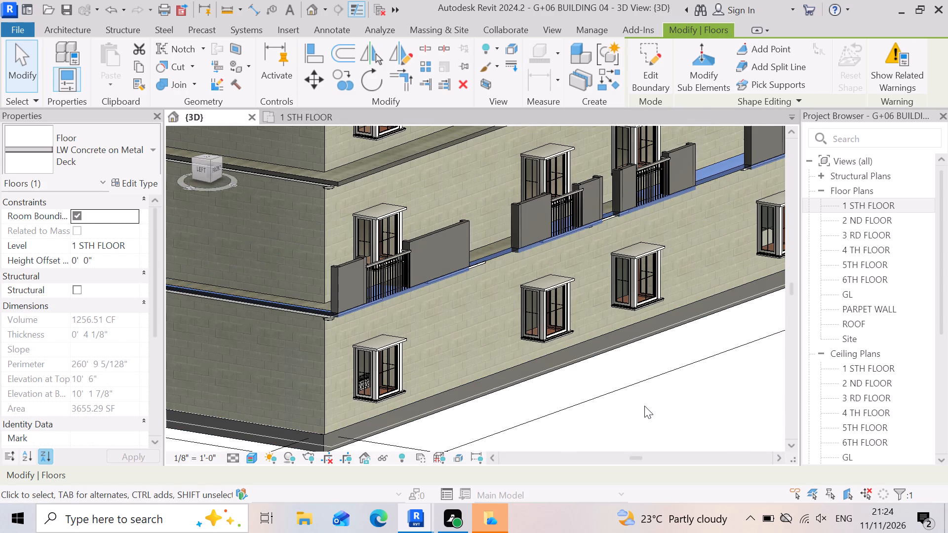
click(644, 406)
Inspect the first-floor handrail between the balcony walls nearest the left-front corner in 3D.
scroll(422, 294, up, 5)
scroll(306, 266, up, 3)
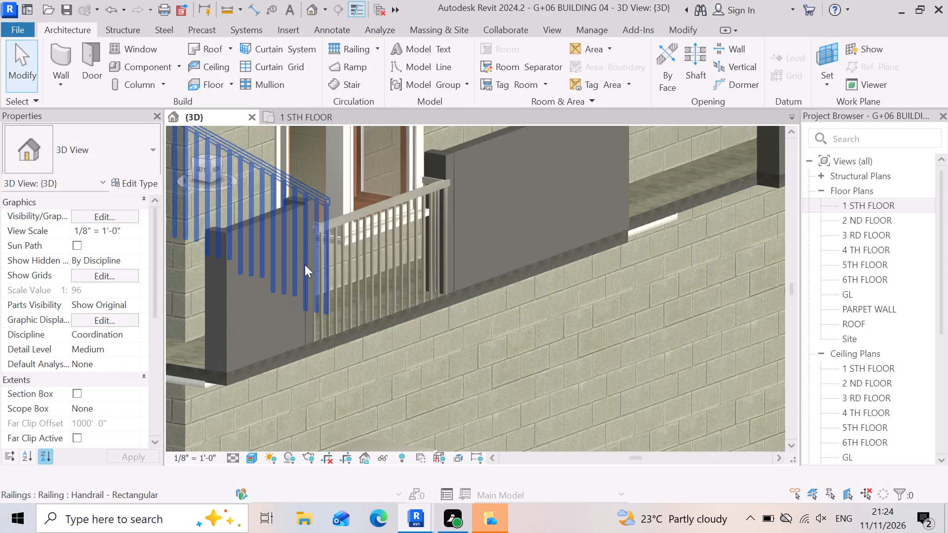
scroll(308, 263, up, 4)
scroll(507, 330, down, 9)
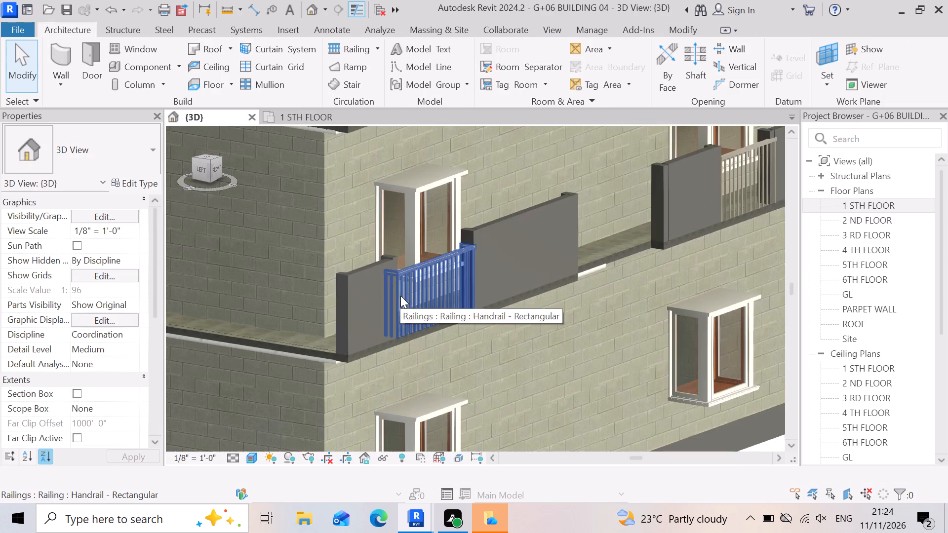
scroll(400, 296, down, 10)
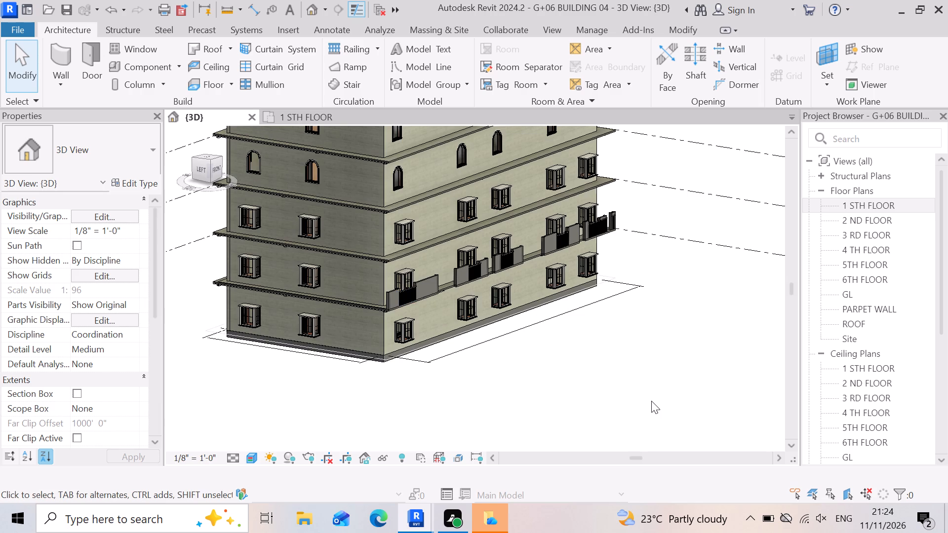
click(651, 401)
scroll(445, 305, up, 3)
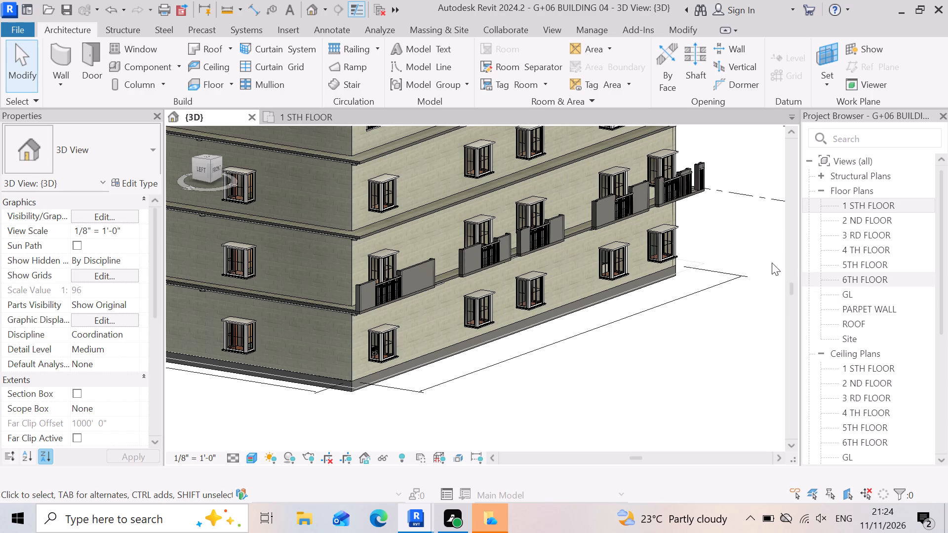
Review the whole building in 3D, comparing the first-floor balconies and railings with the floors above.
scroll(614, 271, down, 9)
scroll(656, 263, down, 1)
scroll(703, 237, up, 6)
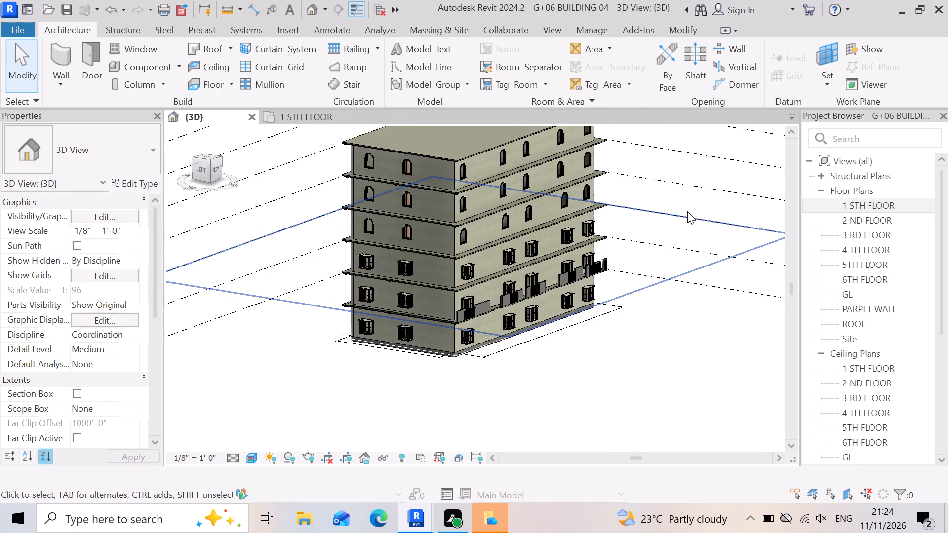
scroll(687, 211, up, 2)
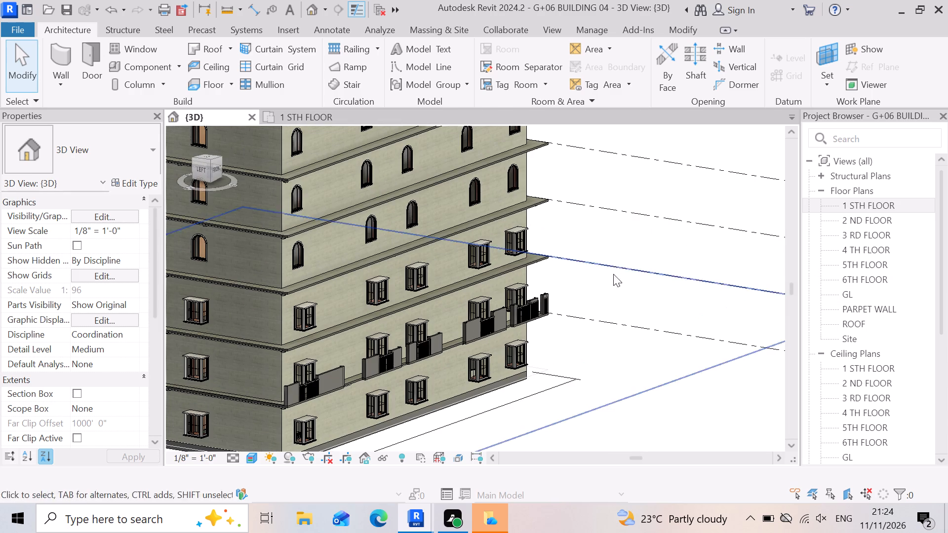
middle_drag(557, 418, 615, 400)
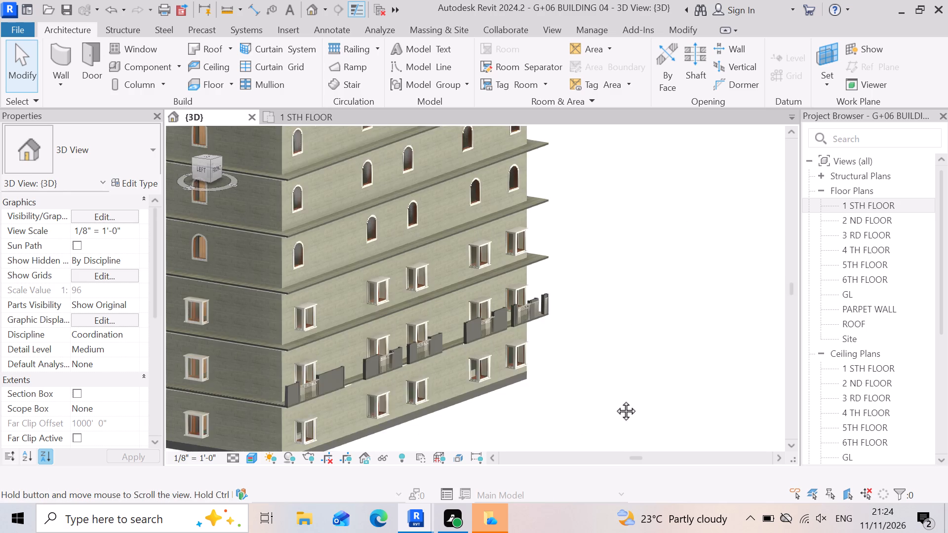
middle_drag(615, 400, 726, 353)
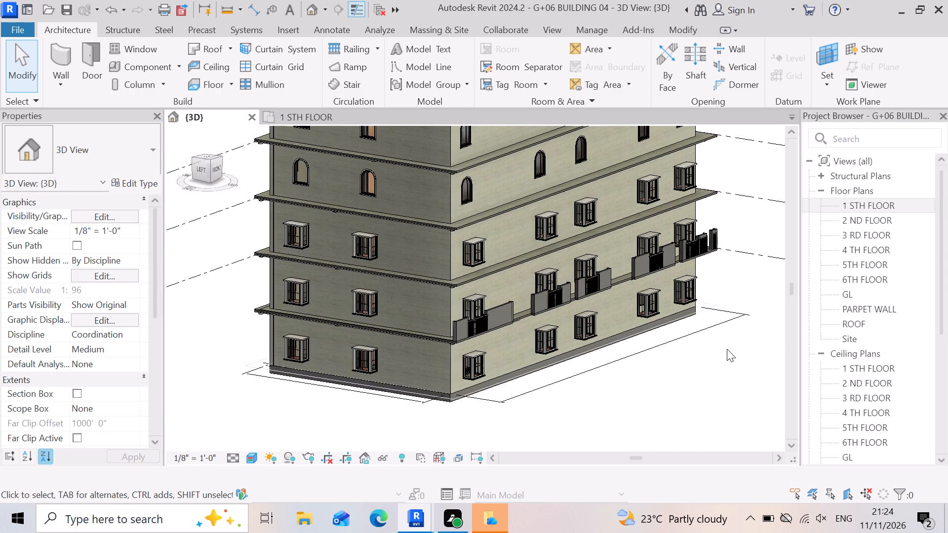
scroll(727, 349, down, 3)
middle_drag(718, 352, 706, 354)
middle_drag(702, 355, 688, 358)
middle_drag(676, 361, 645, 365)
middle_drag(642, 365, 635, 365)
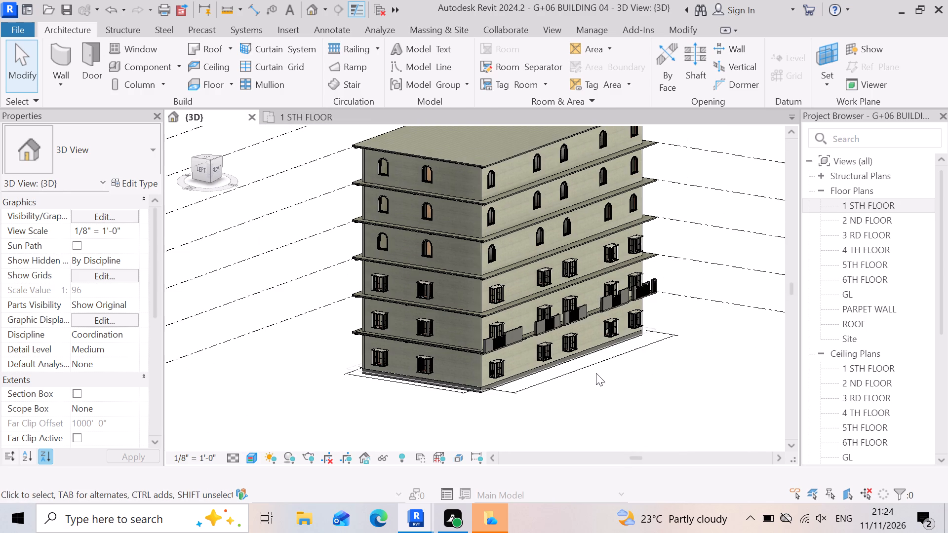
scroll(732, 273, down, 2)
middle_drag(746, 262, 696, 295)
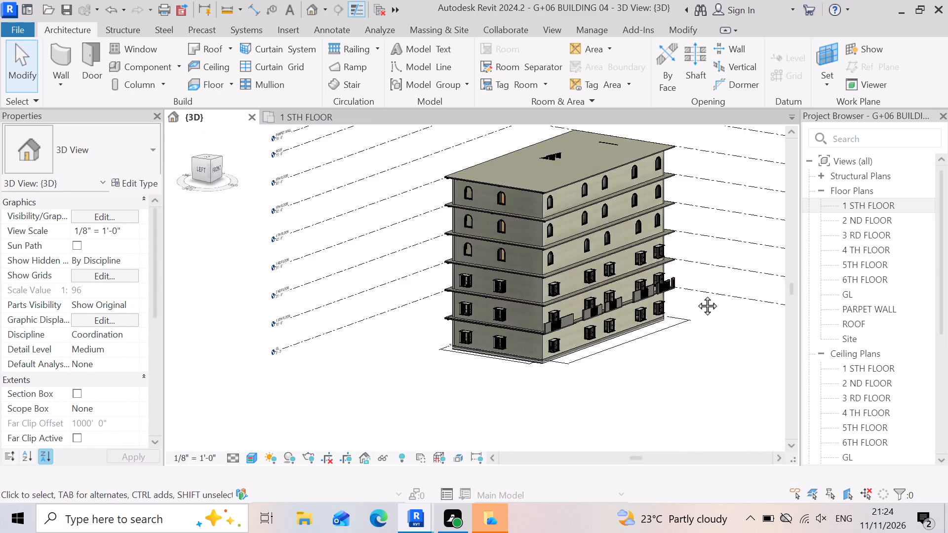
middle_drag(696, 295, 672, 309)
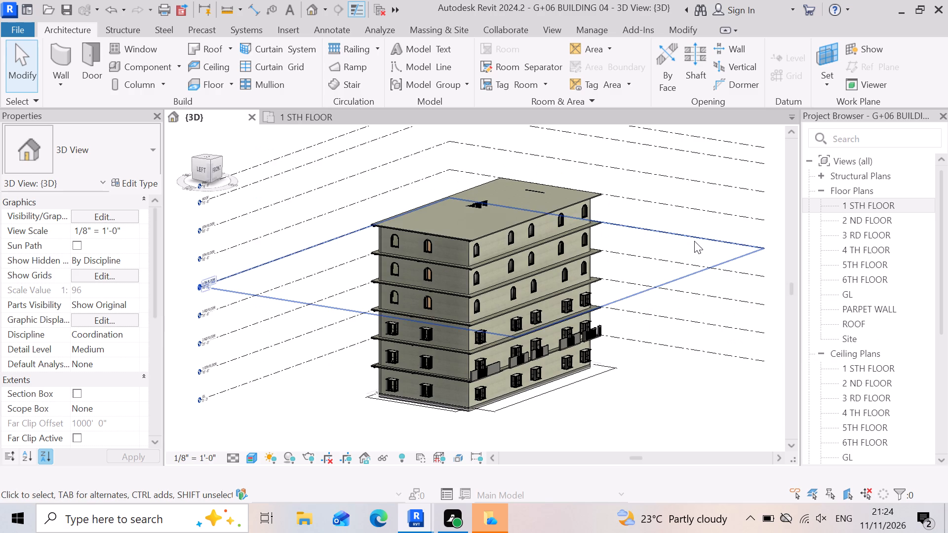
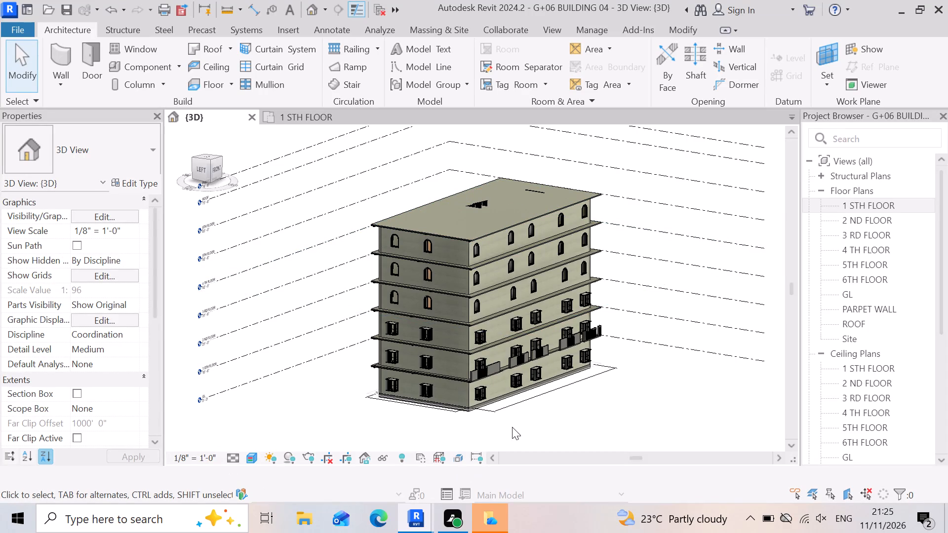
Inspect the first-floor slab edge and pale strip at the recess between front balcony walls, with the LW Concrete on Metal Deck floor selected.
scroll(502, 403, up, 3)
scroll(506, 302, up, 15)
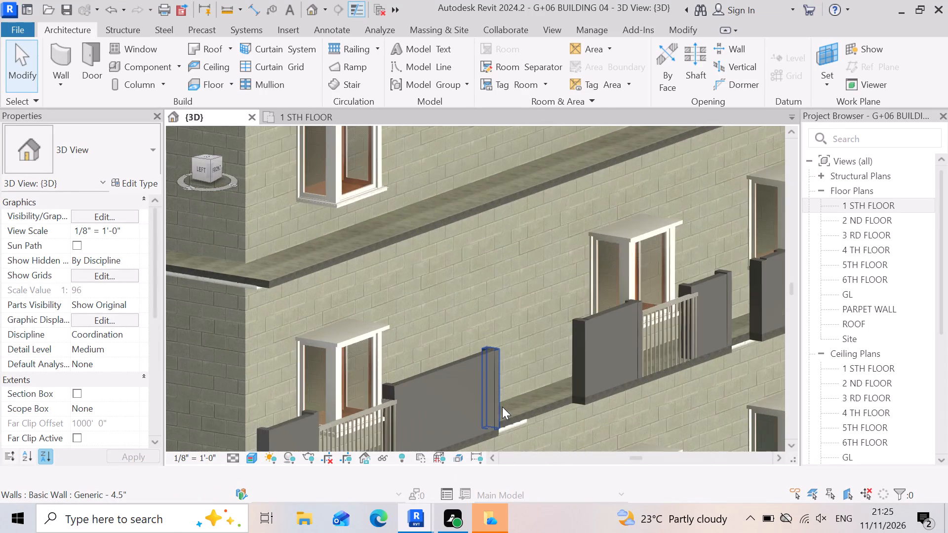
scroll(502, 407, up, 1)
scroll(508, 314, down, 3)
scroll(500, 418, up, 6)
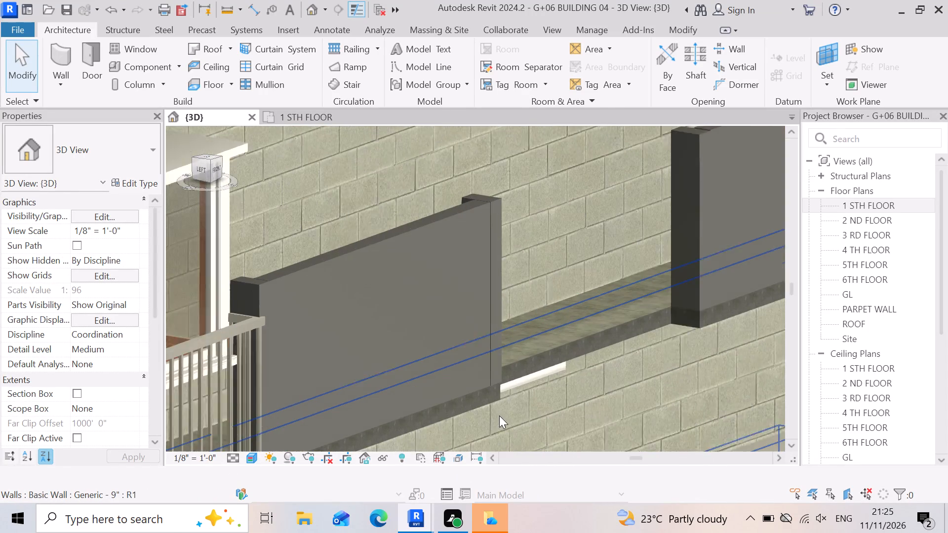
scroll(514, 391, up, 7)
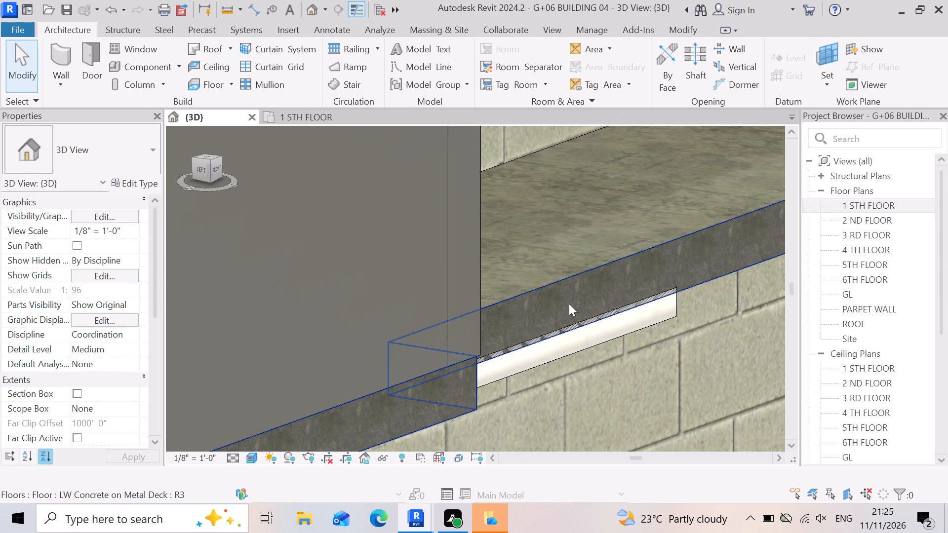
click(569, 304)
scroll(490, 337, down, 4)
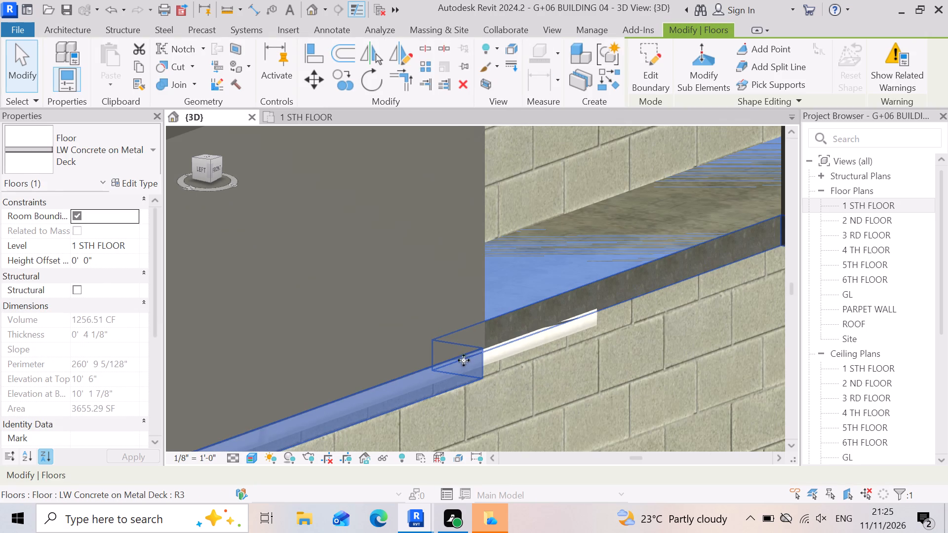
scroll(462, 358, down, 3)
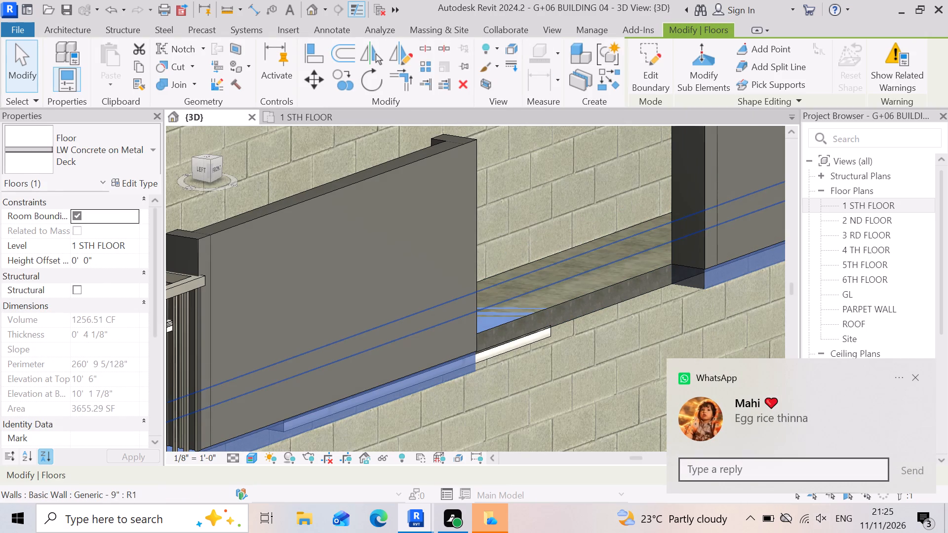
click(808, 473)
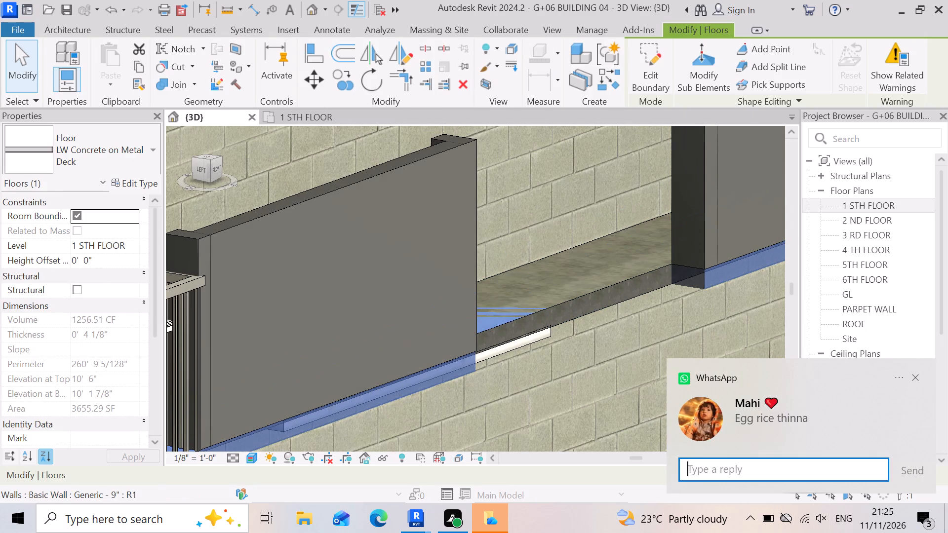
click(912, 375)
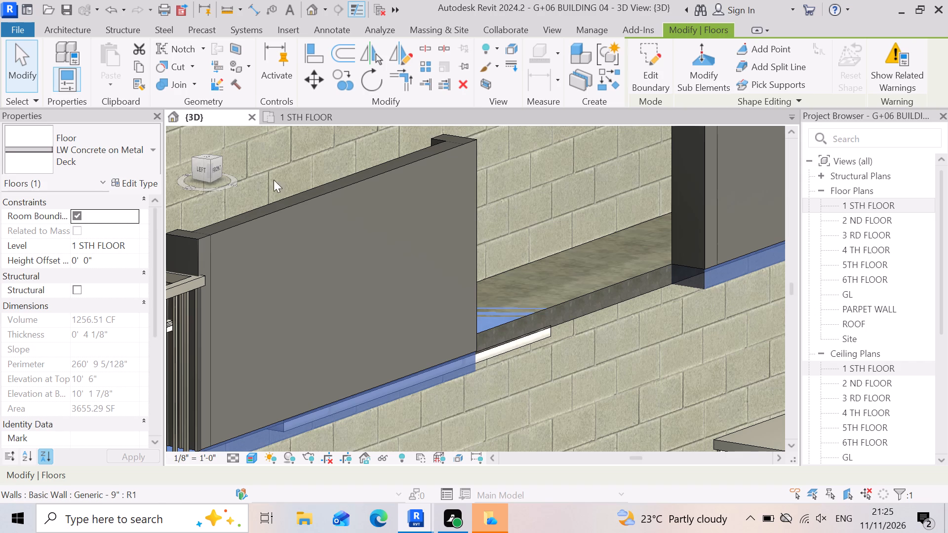
scroll(470, 340, down, 6)
scroll(509, 358, up, 9)
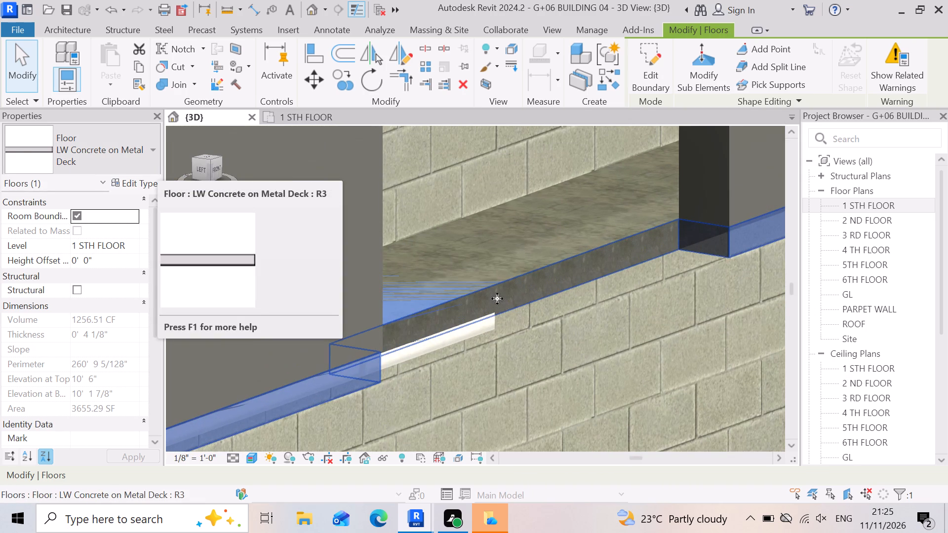
click(514, 292)
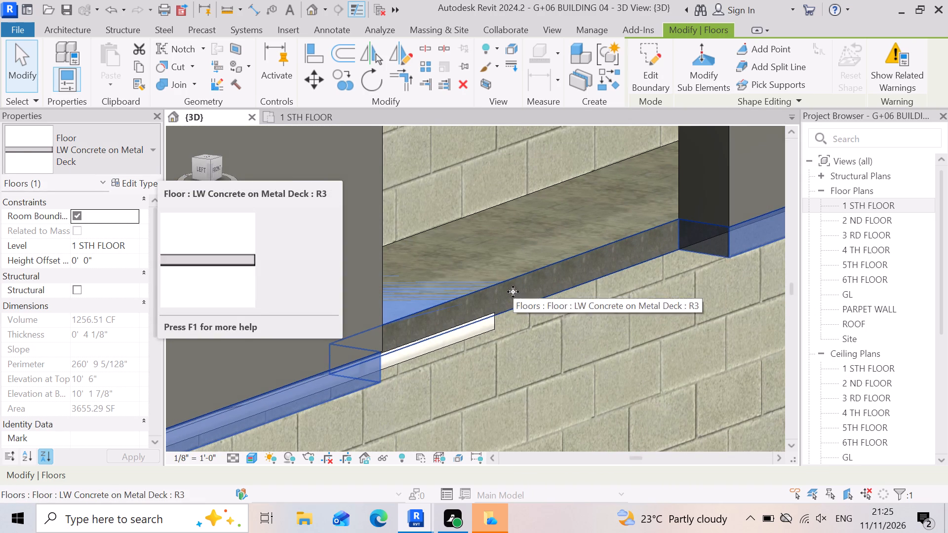
scroll(508, 286, down, 4)
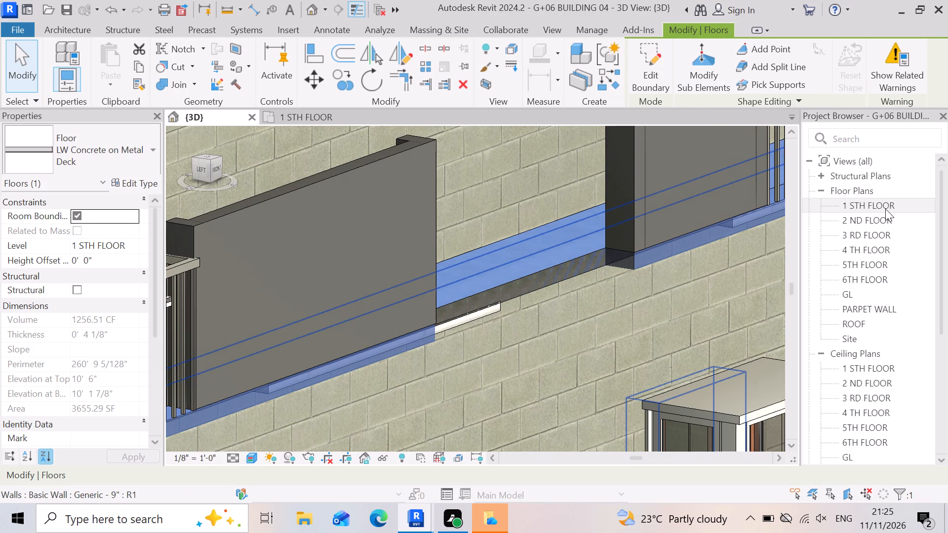
In the 1 STH FLOOR plan, start editing the boundary of the selected LW Concrete on Metal Deck floor.
double_click(885, 209)
scroll(767, 212, down, 4)
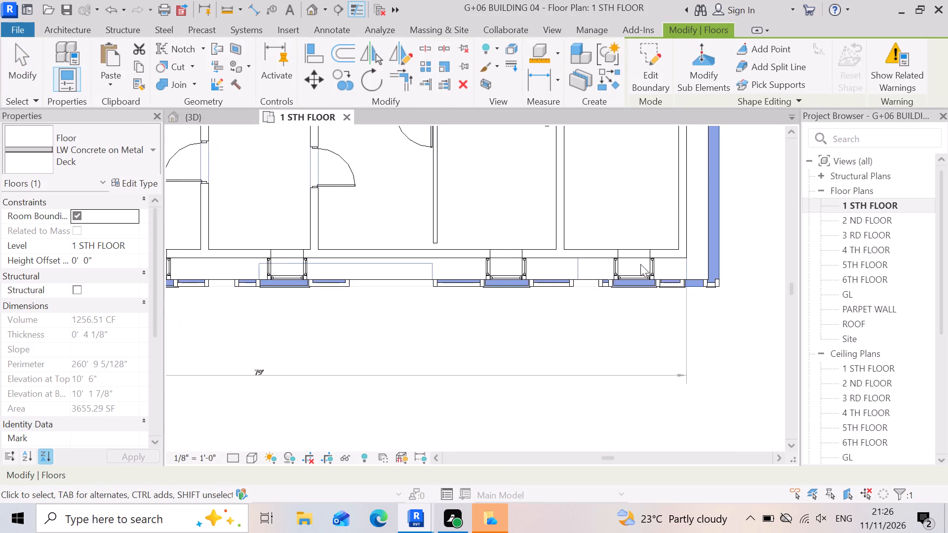
scroll(434, 263, up, 3)
scroll(666, 287, down, 3)
scroll(406, 309, up, 7)
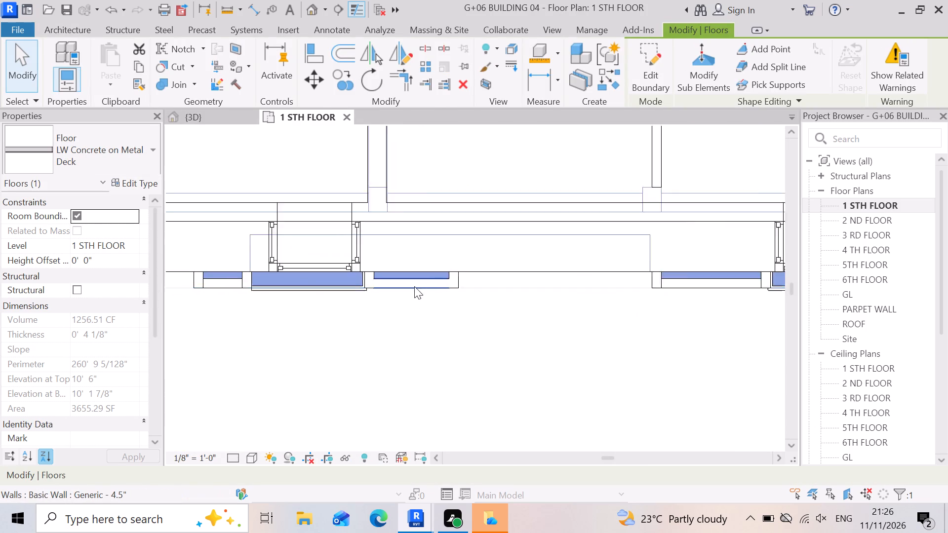
scroll(414, 286, up, 7)
scroll(553, 234, down, 8)
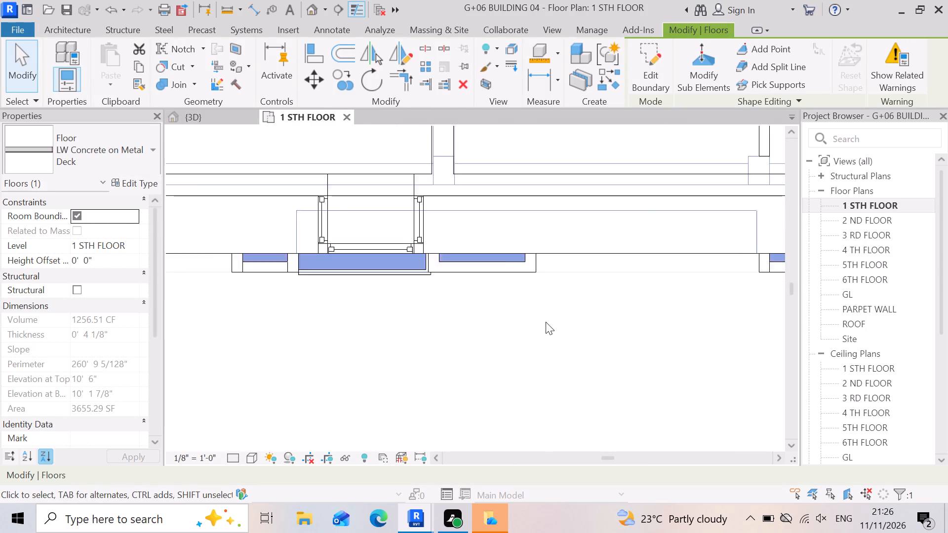
scroll(579, 280, up, 6)
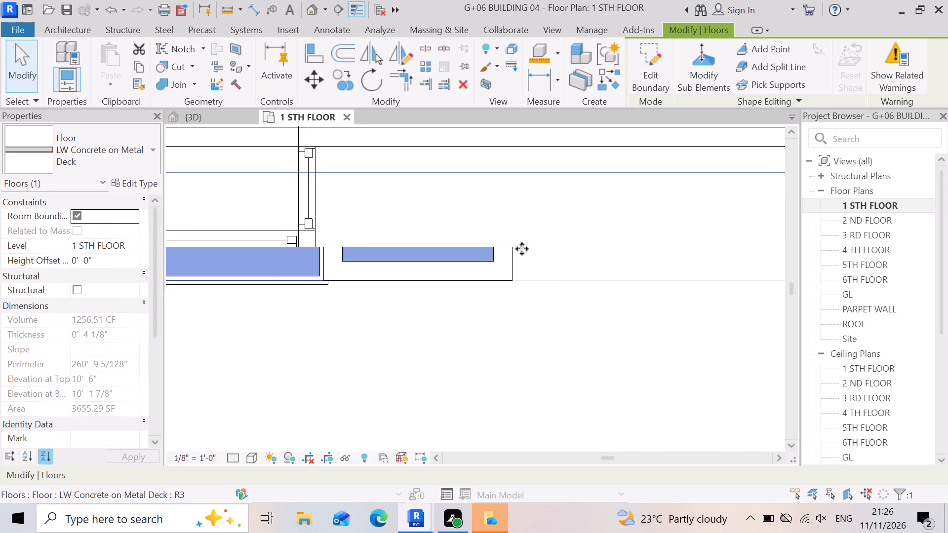
click(522, 248)
scroll(543, 303, down, 3)
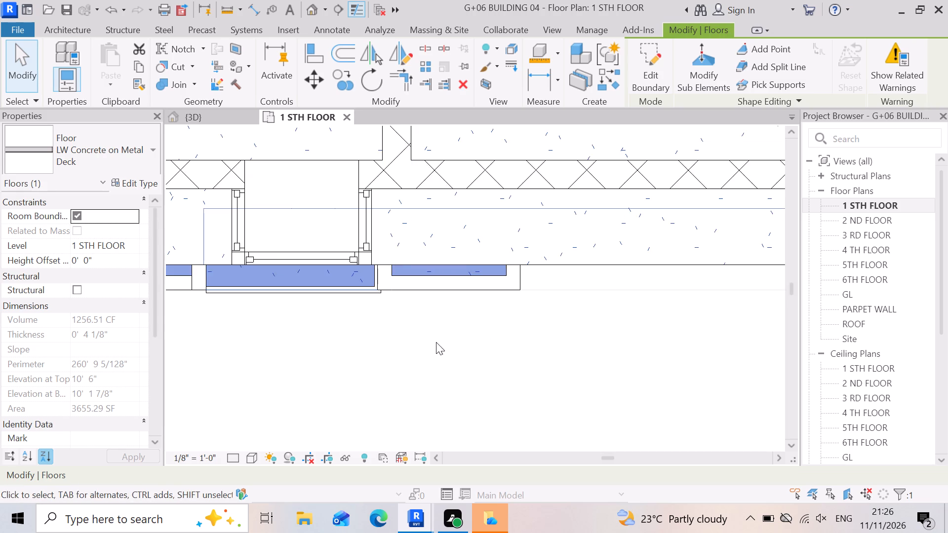
scroll(566, 314, down, 4)
scroll(519, 338, up, 4)
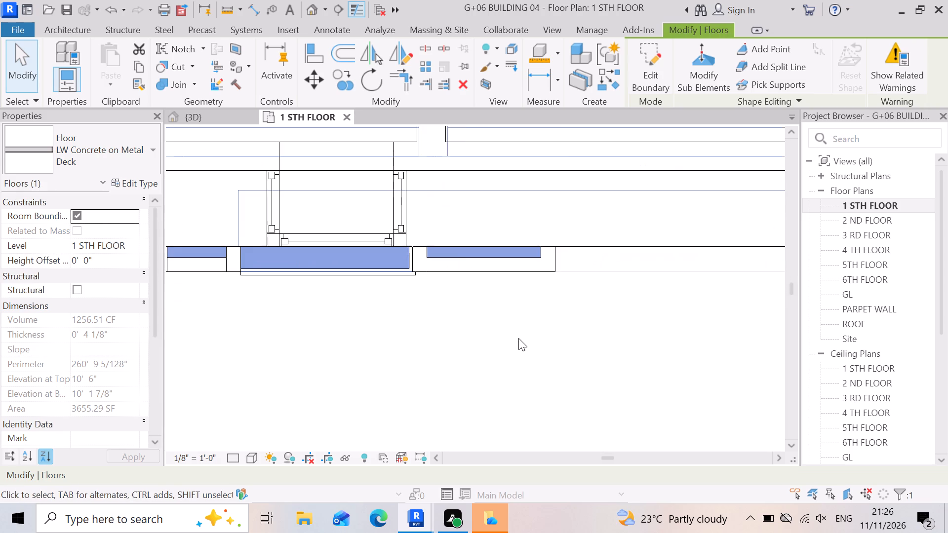
scroll(610, 304, down, 5)
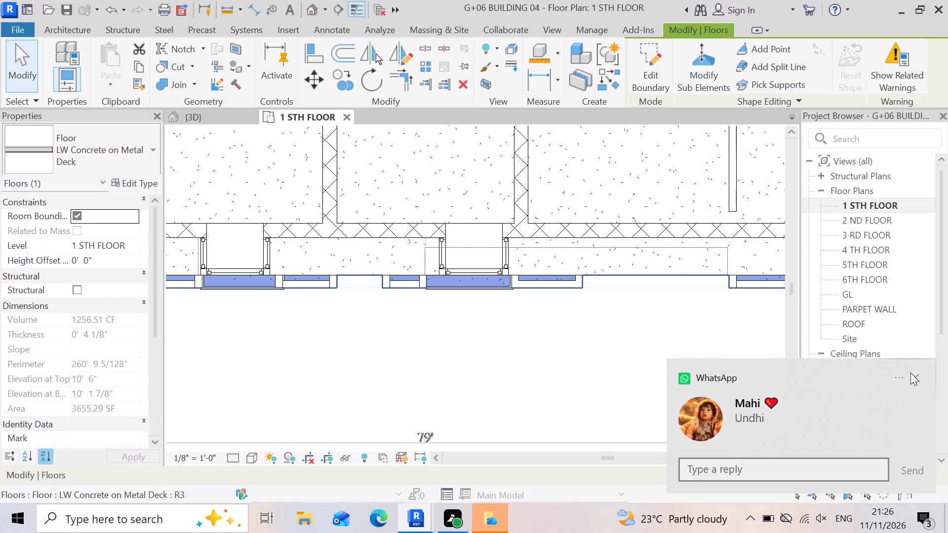
click(909, 376)
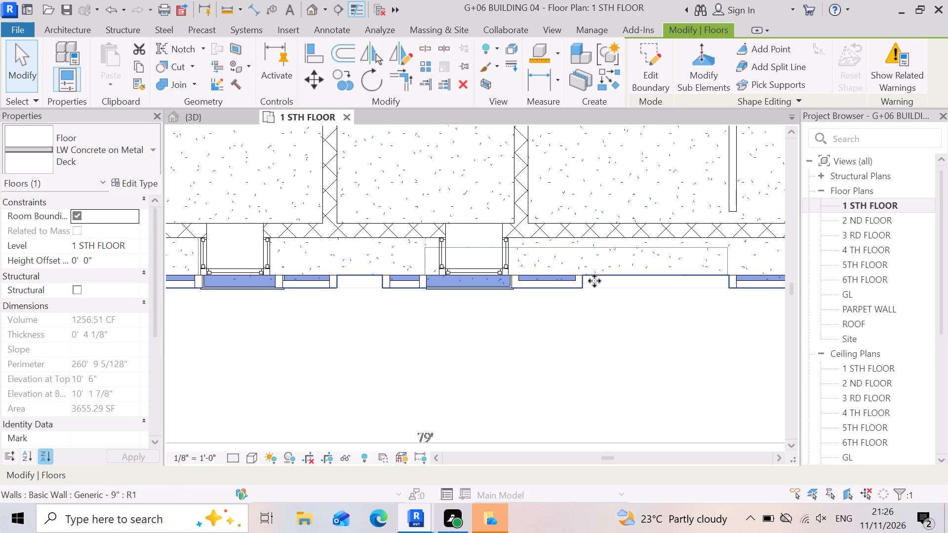
click(648, 46)
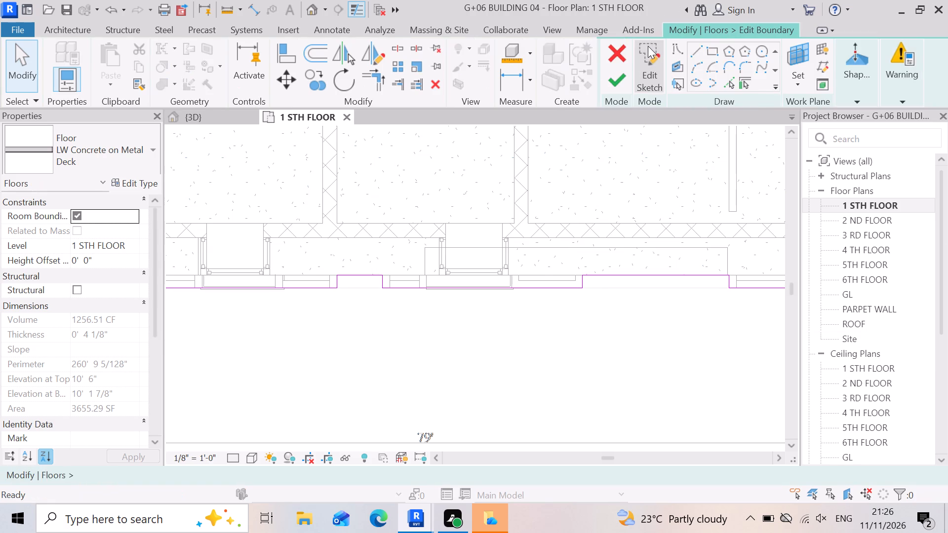
Delete the inset floor boundary line across the front recess nearest the plan's lower-left corner.
scroll(554, 328, down, 4)
scroll(637, 374, down, 3)
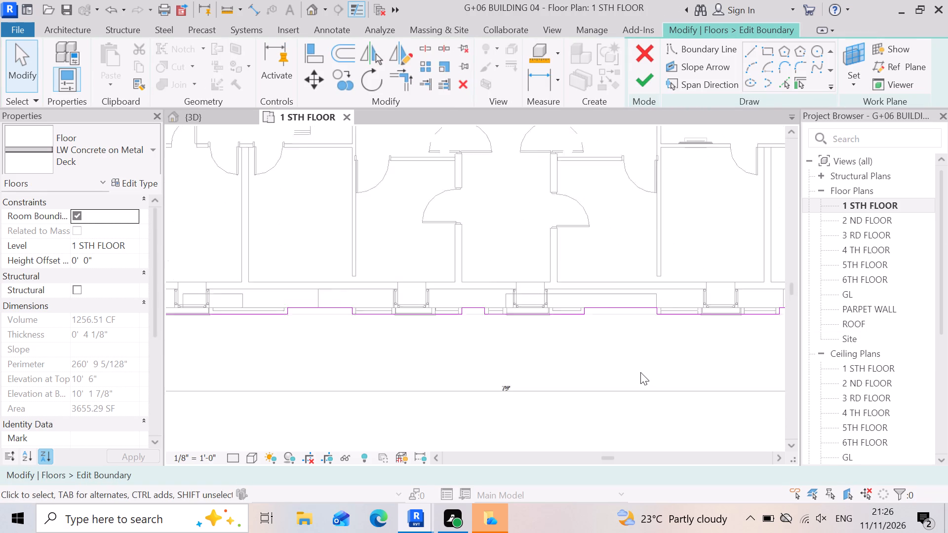
scroll(274, 321, up, 9)
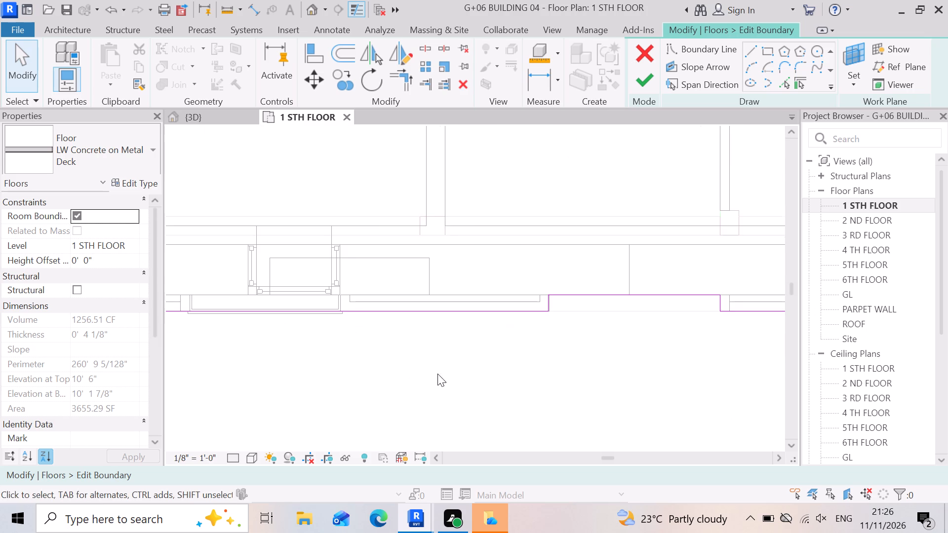
scroll(538, 374, down, 3)
scroll(264, 342, up, 8)
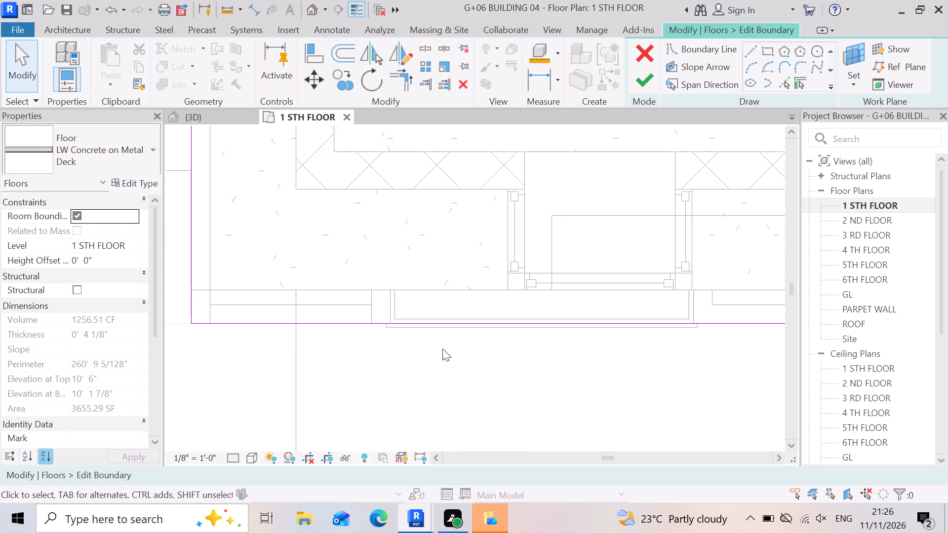
scroll(348, 326, up, 3)
scroll(475, 241, down, 7)
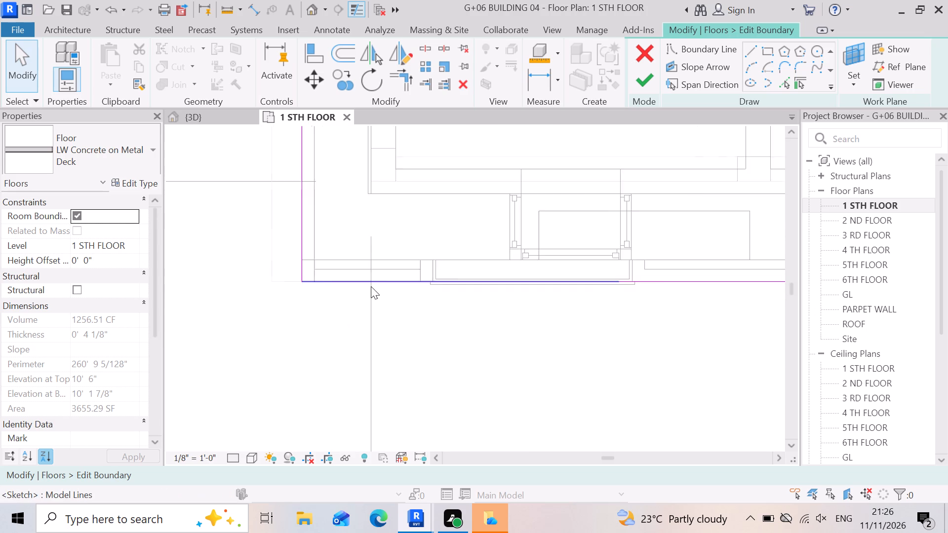
scroll(308, 289, down, 3)
scroll(662, 289, up, 3)
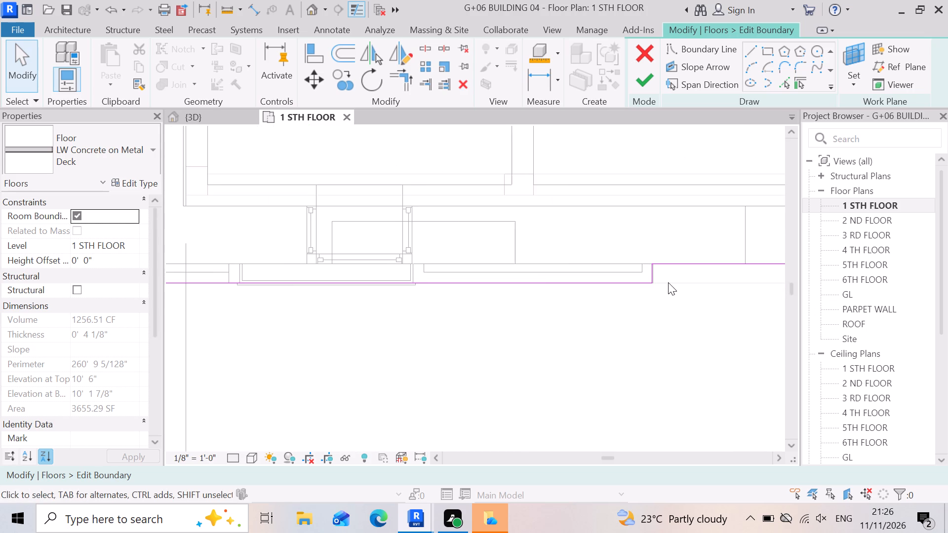
scroll(286, 282, up, 5)
scroll(556, 331, down, 4)
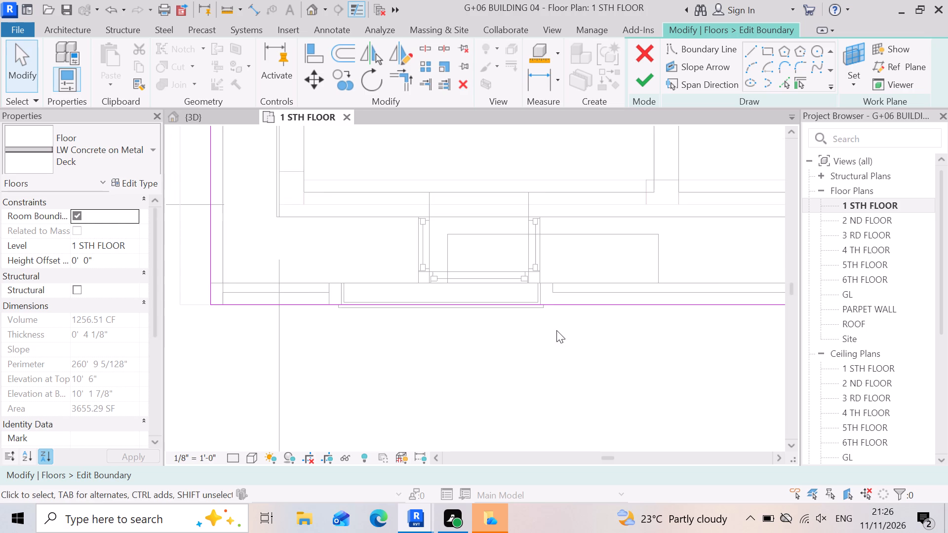
scroll(212, 282, up, 3)
scroll(242, 293, down, 4)
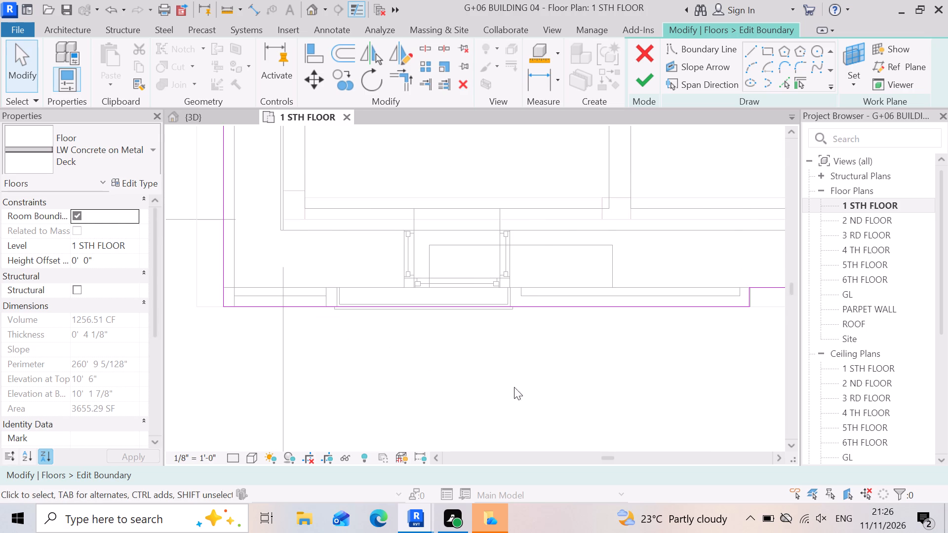
scroll(375, 345, down, 3)
scroll(698, 330, up, 5)
scroll(513, 247, up, 4)
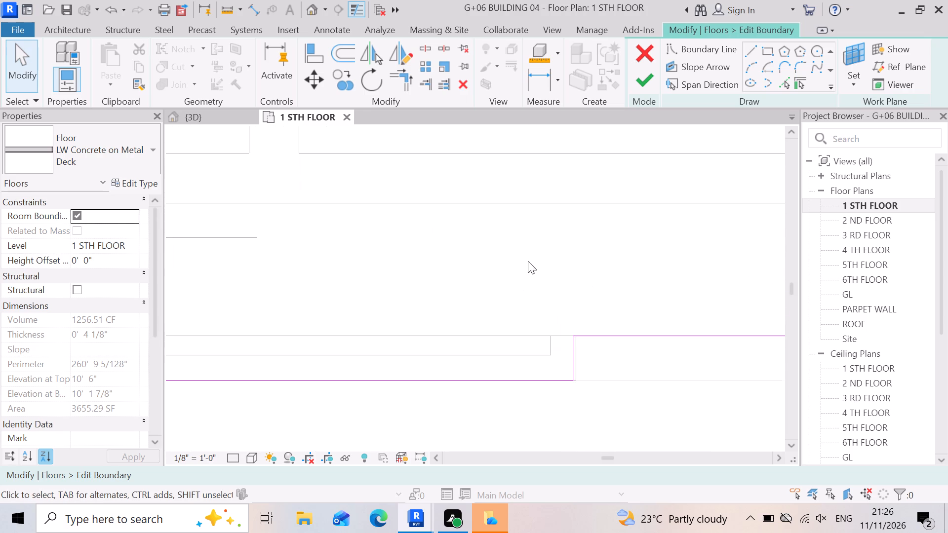
click(602, 330)
scroll(466, 319, down, 6)
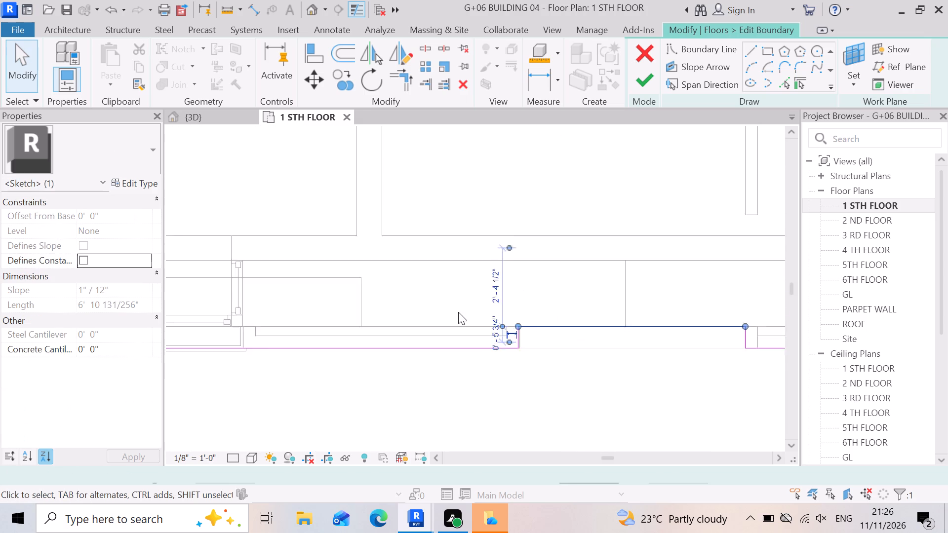
scroll(458, 312, down, 2)
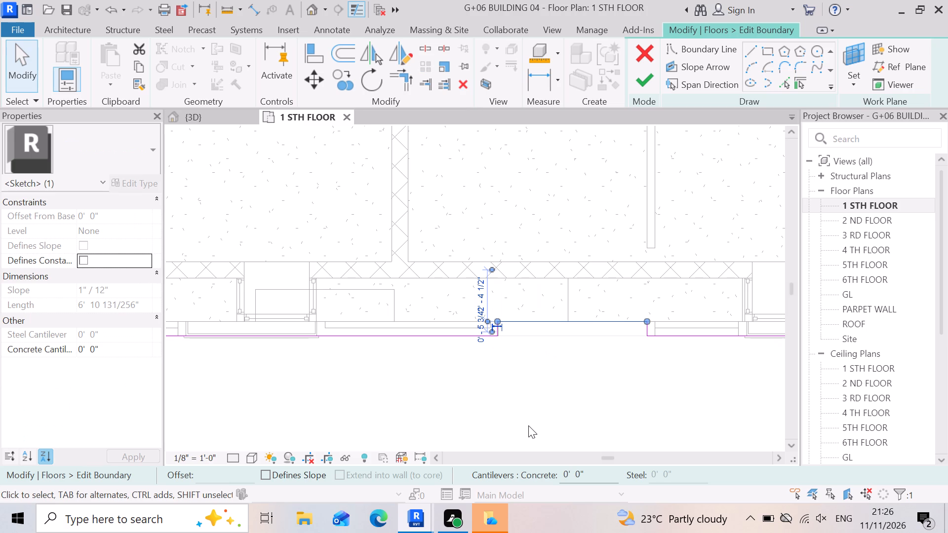
key(Delete)
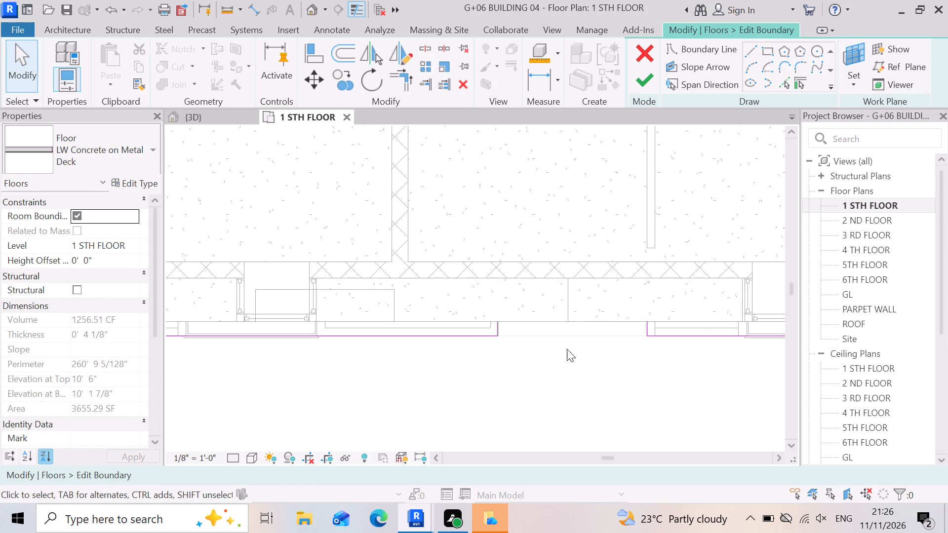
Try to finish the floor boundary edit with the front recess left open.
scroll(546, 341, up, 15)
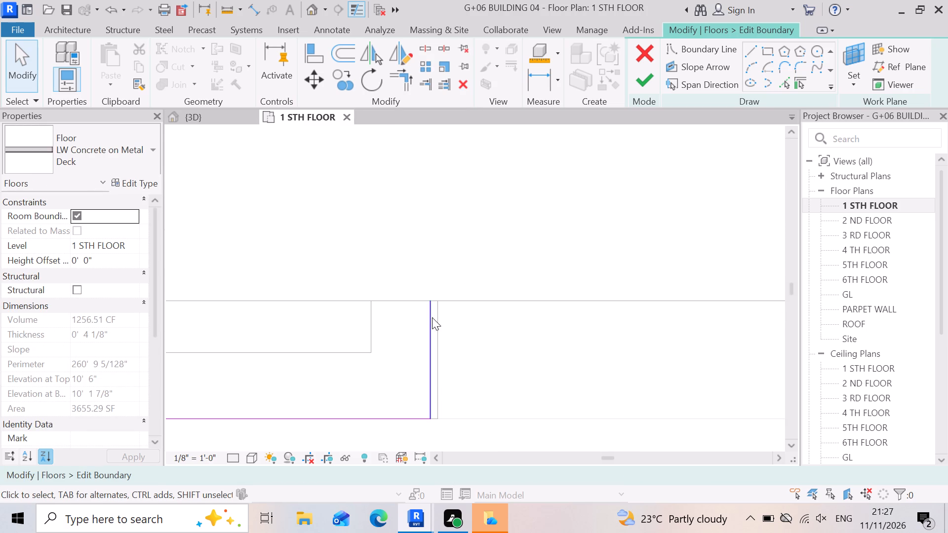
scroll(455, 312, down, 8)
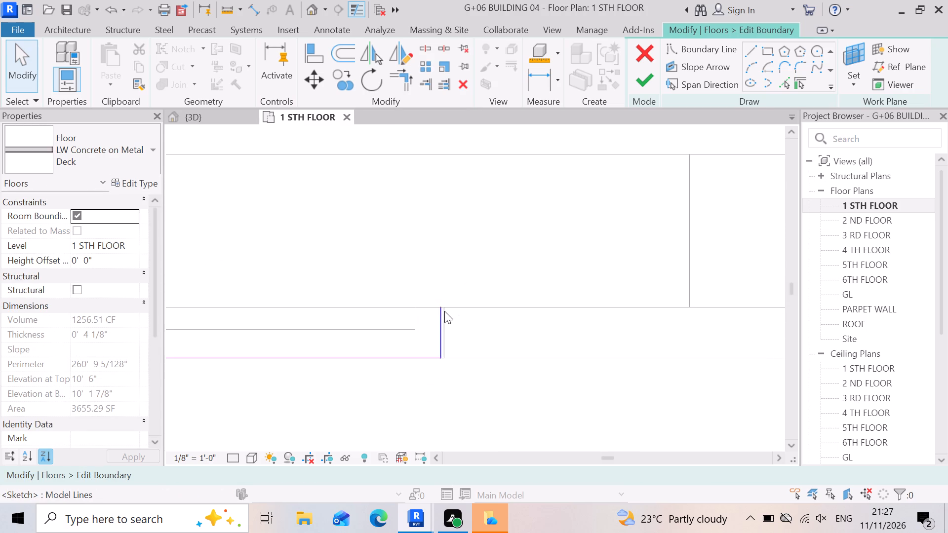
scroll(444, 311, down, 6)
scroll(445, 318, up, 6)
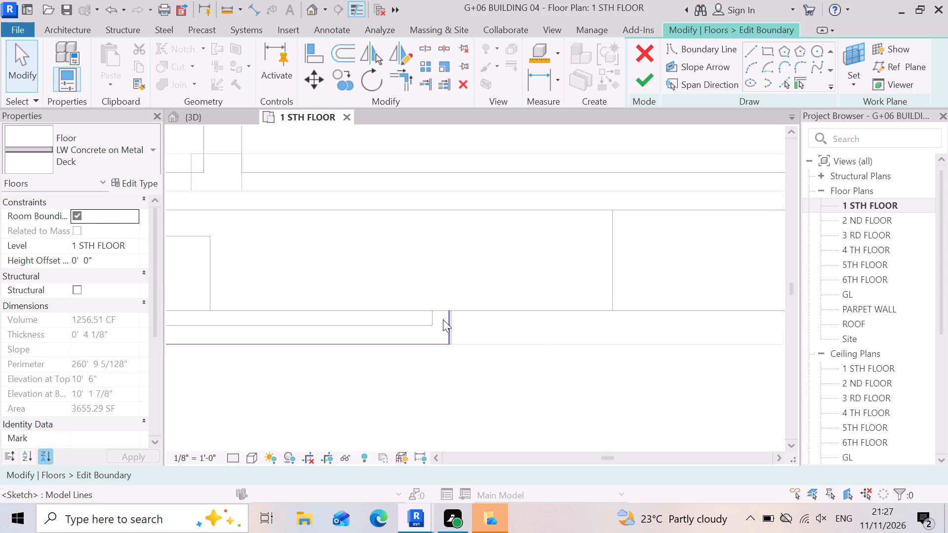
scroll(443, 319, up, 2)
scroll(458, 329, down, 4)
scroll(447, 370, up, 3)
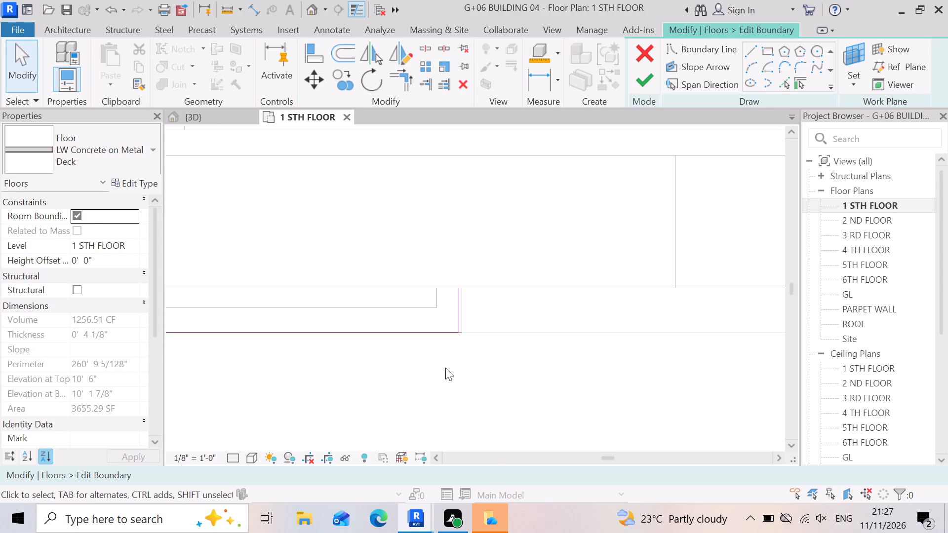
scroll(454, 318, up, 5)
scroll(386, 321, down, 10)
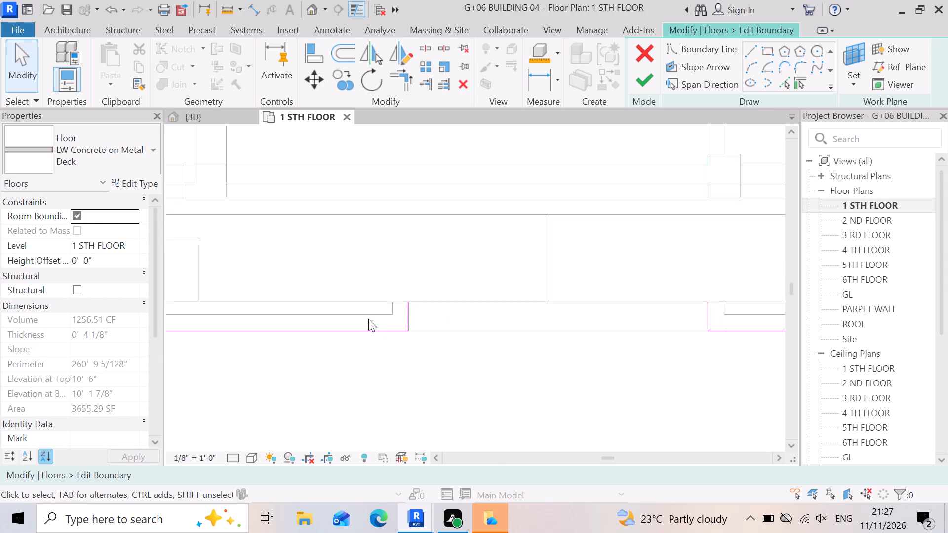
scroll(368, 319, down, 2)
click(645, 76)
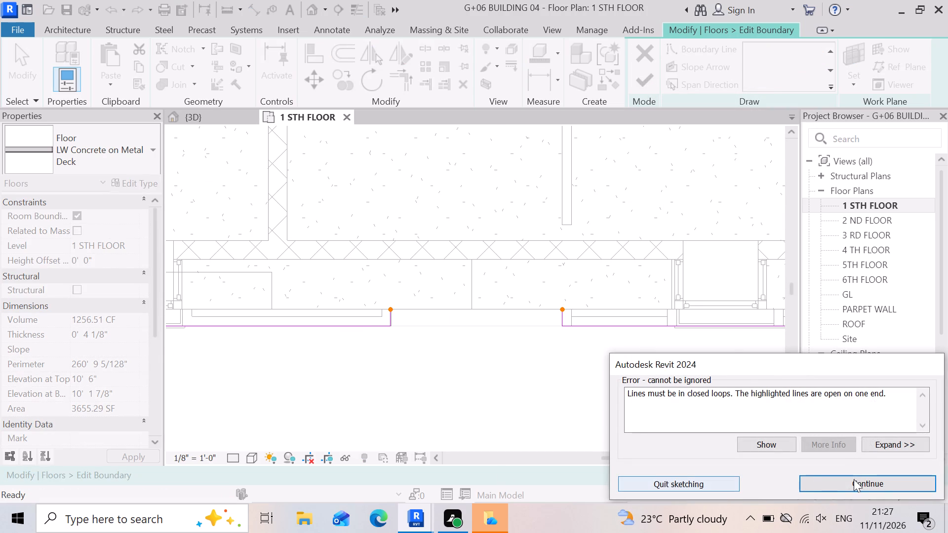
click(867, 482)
Draw a 2' 0" boundary line from the open end at the recess's left side straight back to the wall face.
scroll(483, 331, up, 4)
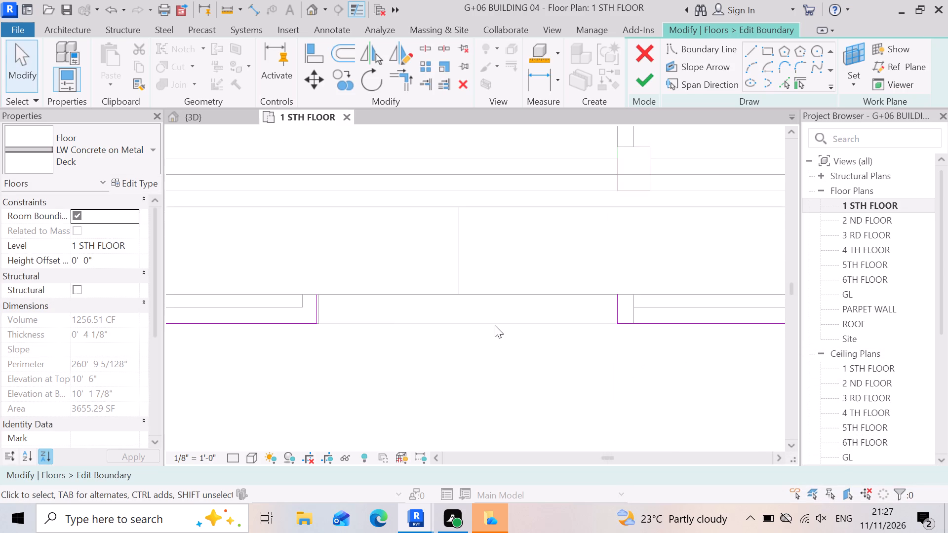
scroll(637, 309, up, 2)
scroll(563, 309, down, 2)
scroll(661, 289, down, 3)
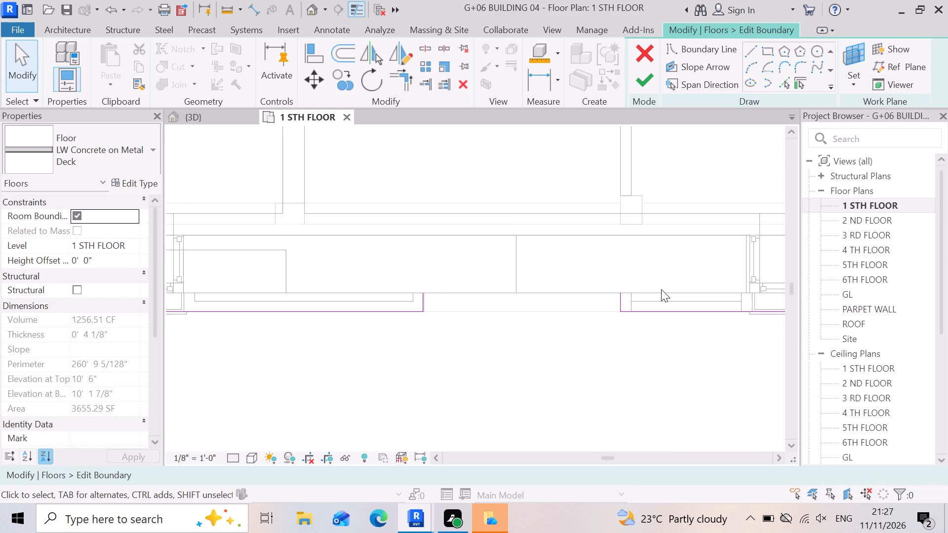
click(748, 44)
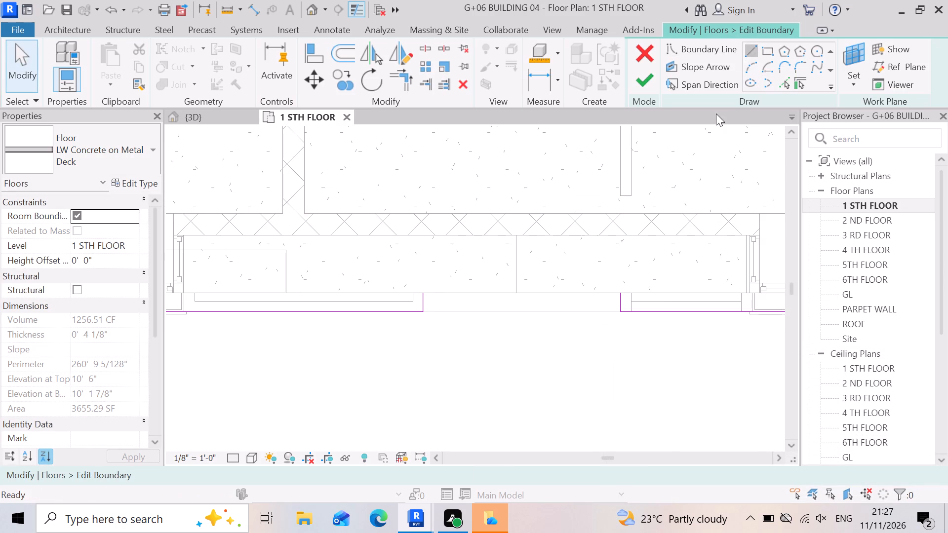
scroll(404, 305, up, 13)
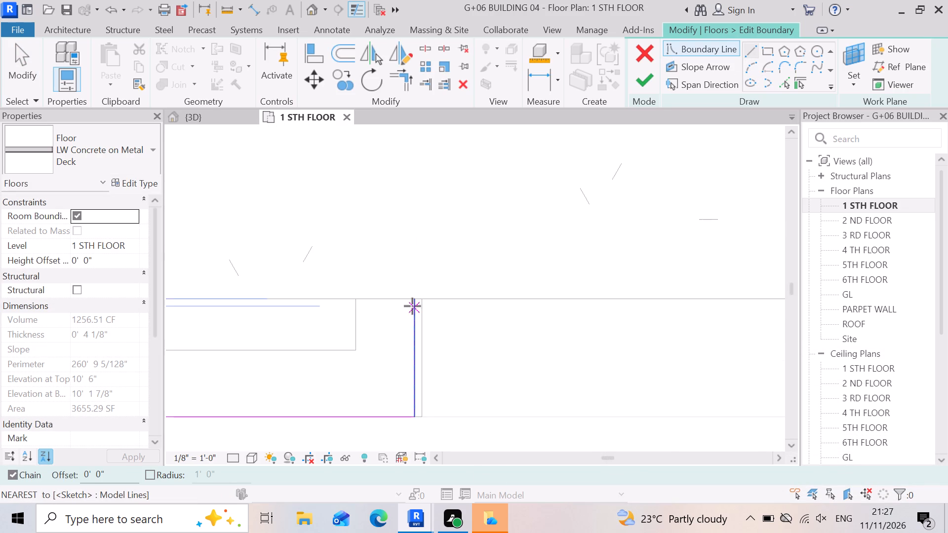
click(414, 297)
scroll(434, 340, down, 4)
scroll(509, 332, down, 4)
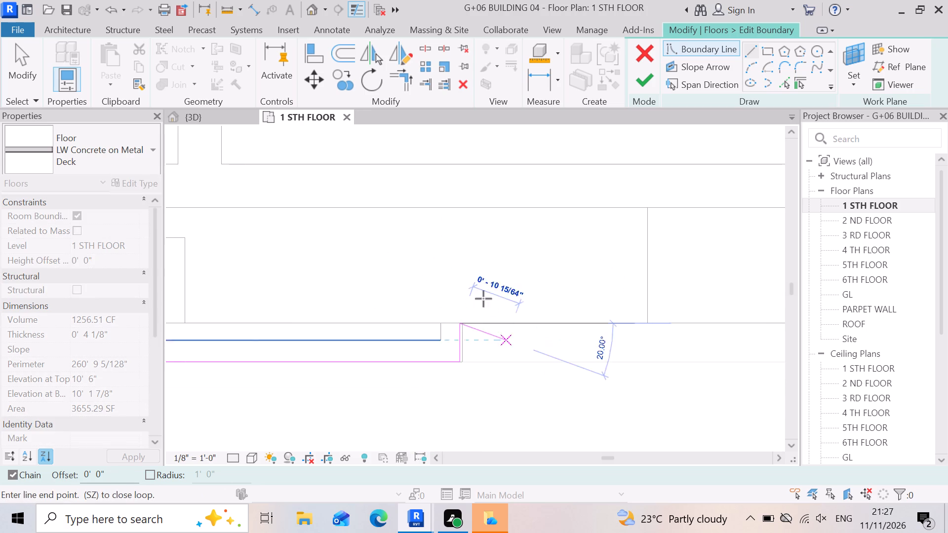
click(463, 213)
Continue the boundary with a line about 6' 9" long along the wall face across the recess, ending the chain there.
scroll(463, 213, down, 4)
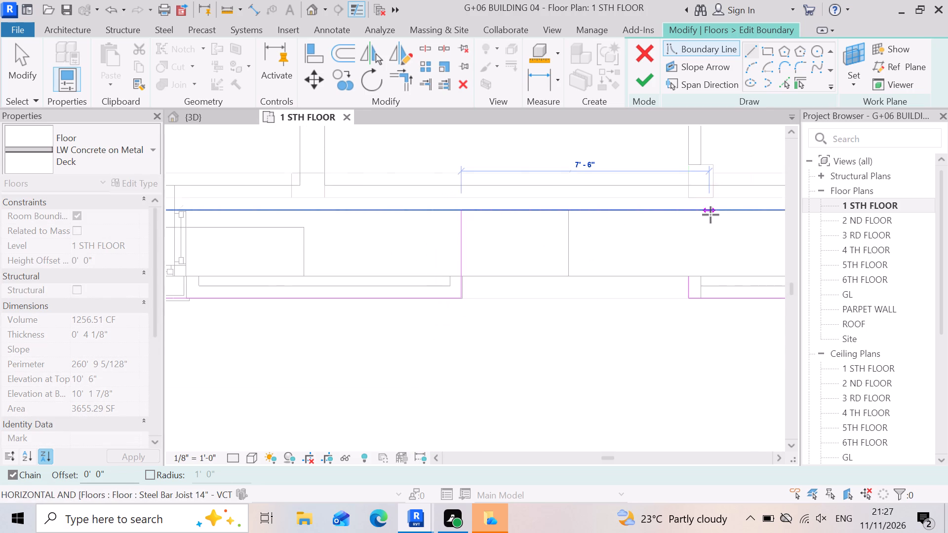
scroll(710, 215, up, 3)
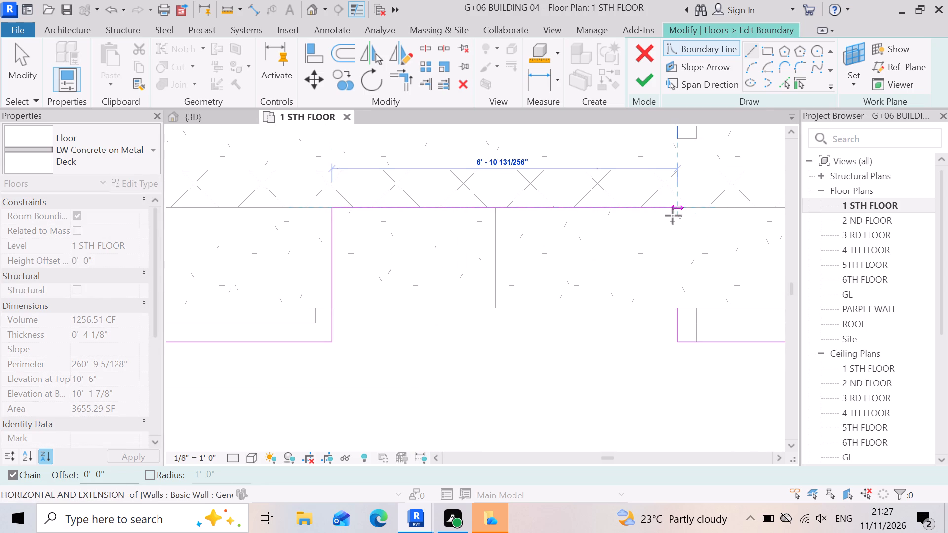
click(670, 214)
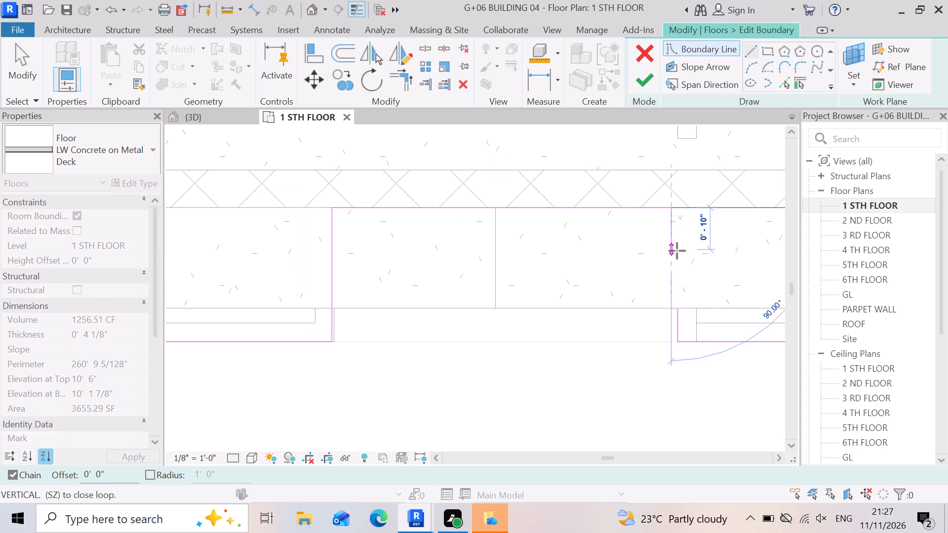
scroll(677, 322, up, 3)
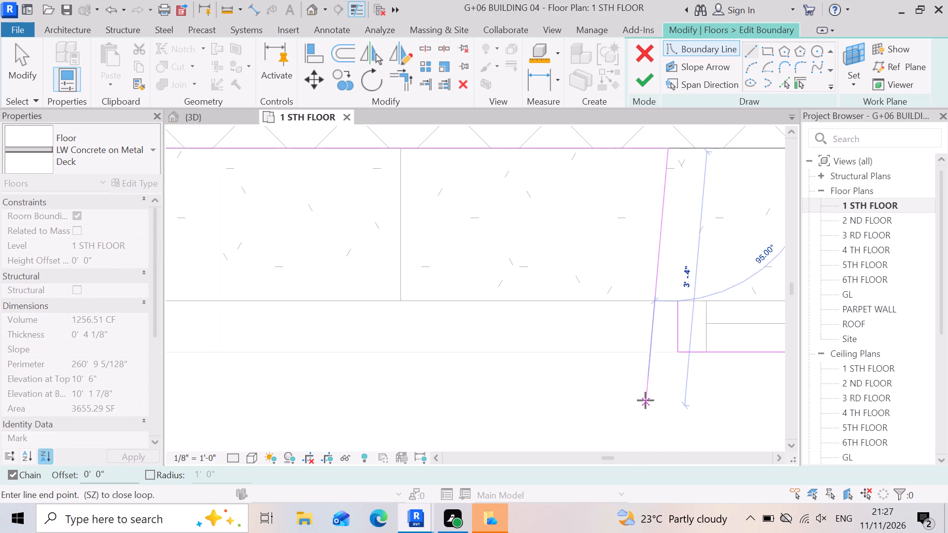
scroll(651, 391, down, 3)
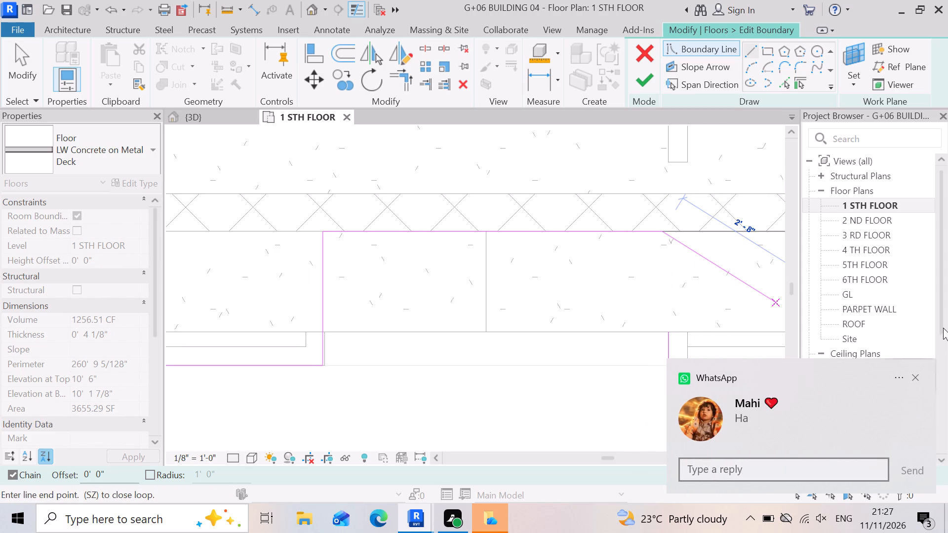
click(919, 371)
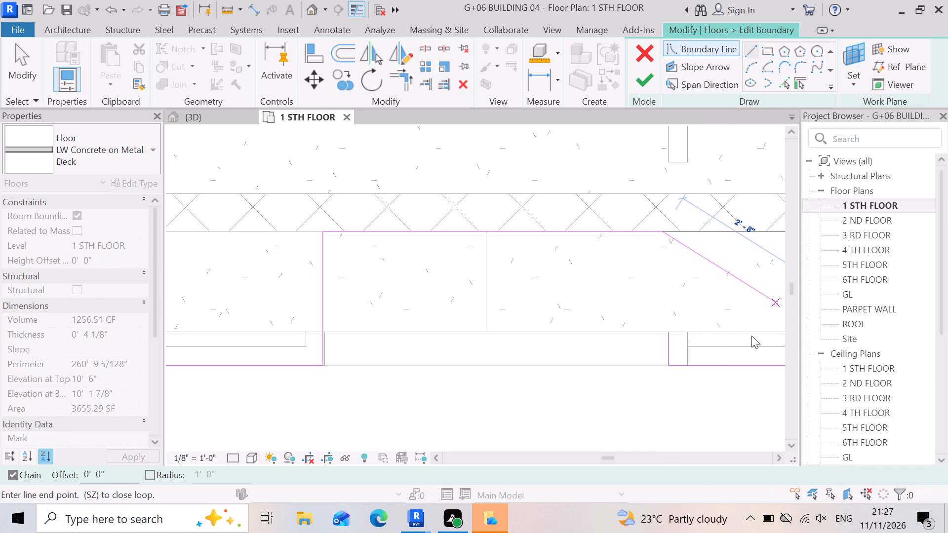
scroll(717, 355, up, 3)
key(Escape)
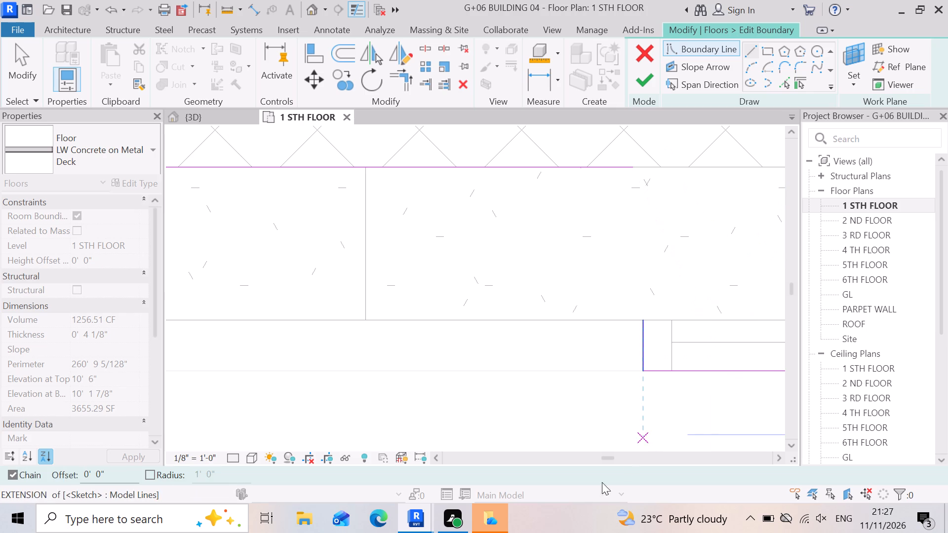
key(Escape)
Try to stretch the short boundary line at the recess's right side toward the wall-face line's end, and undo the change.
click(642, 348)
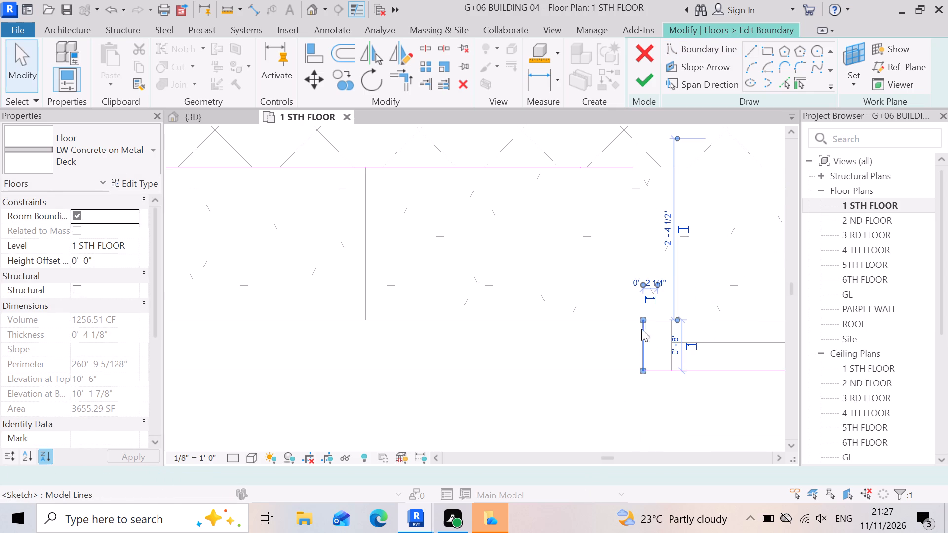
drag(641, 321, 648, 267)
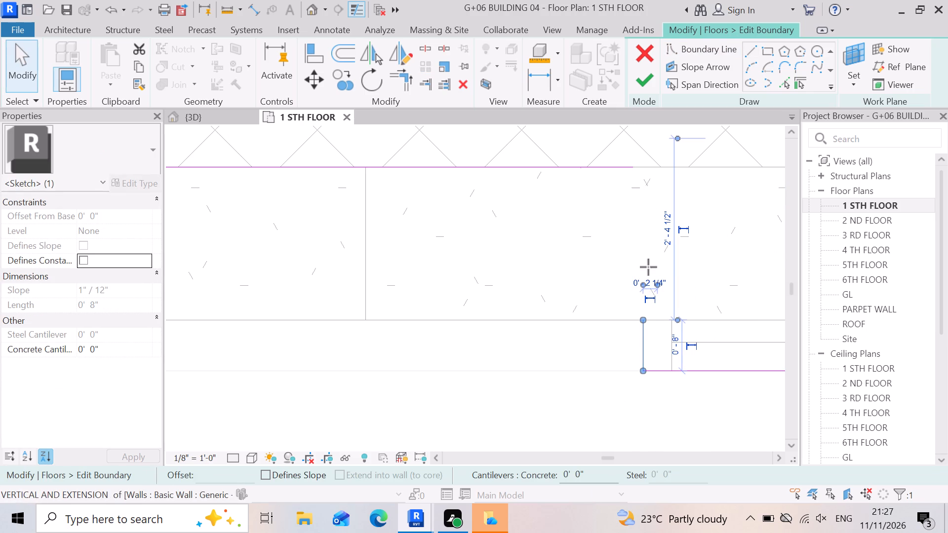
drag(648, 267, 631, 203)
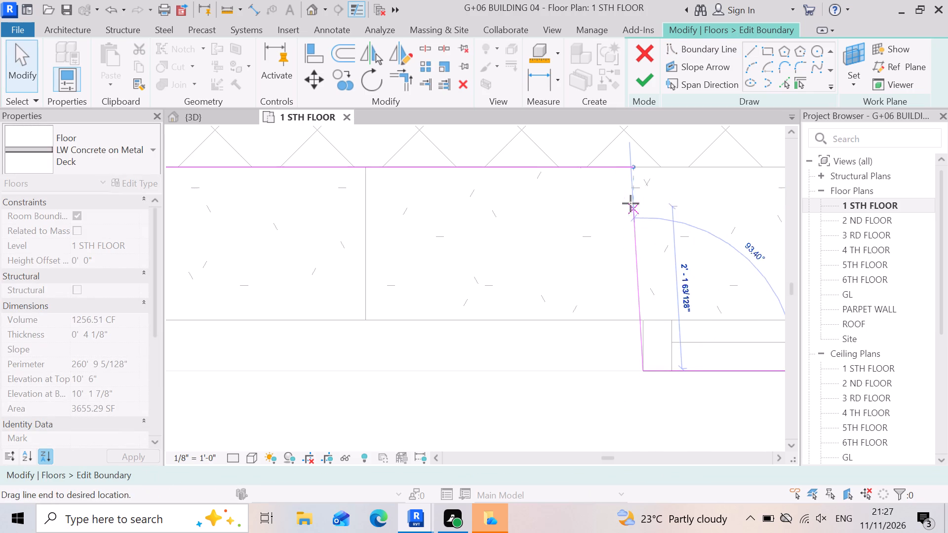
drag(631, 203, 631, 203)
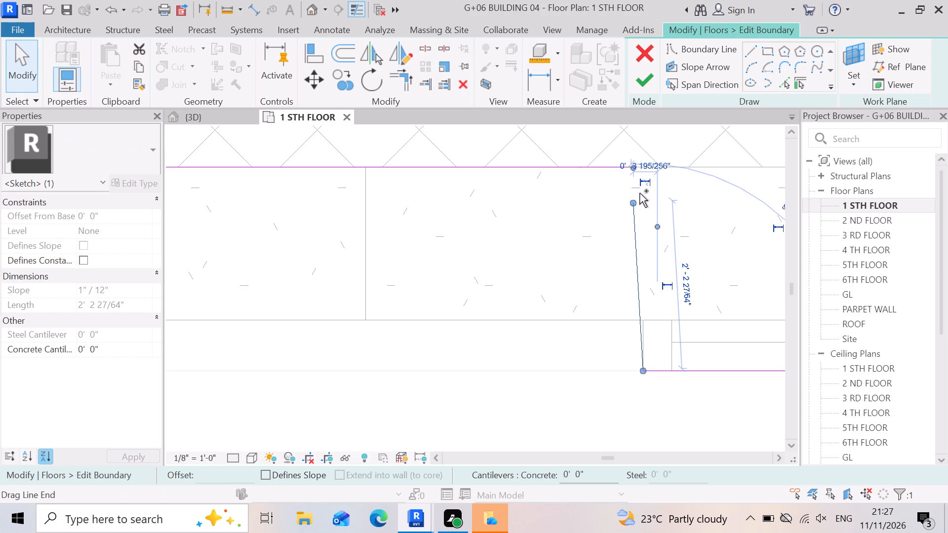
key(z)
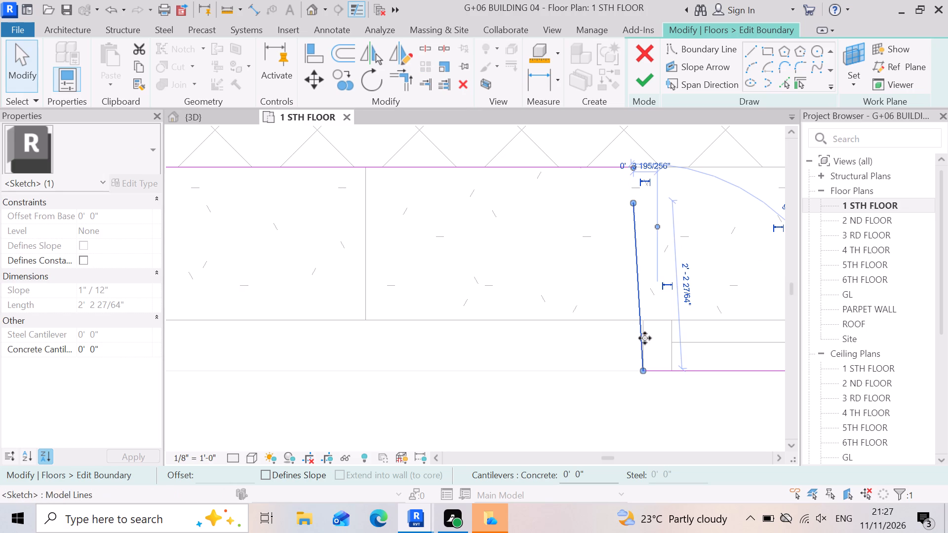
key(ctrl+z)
Extend the boundary line at the recess's right side straight back to the wall face, 2' 8" long.
click(641, 333)
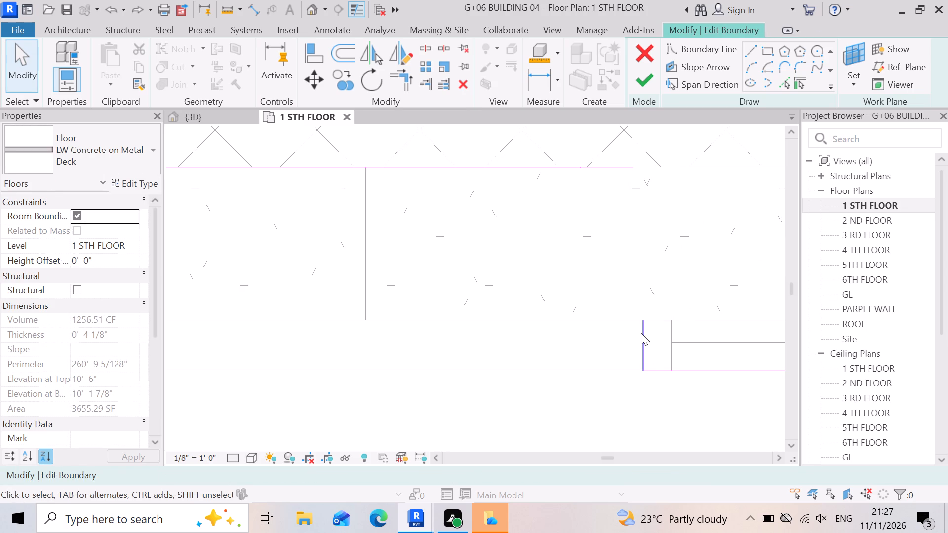
drag(643, 318, 663, 236)
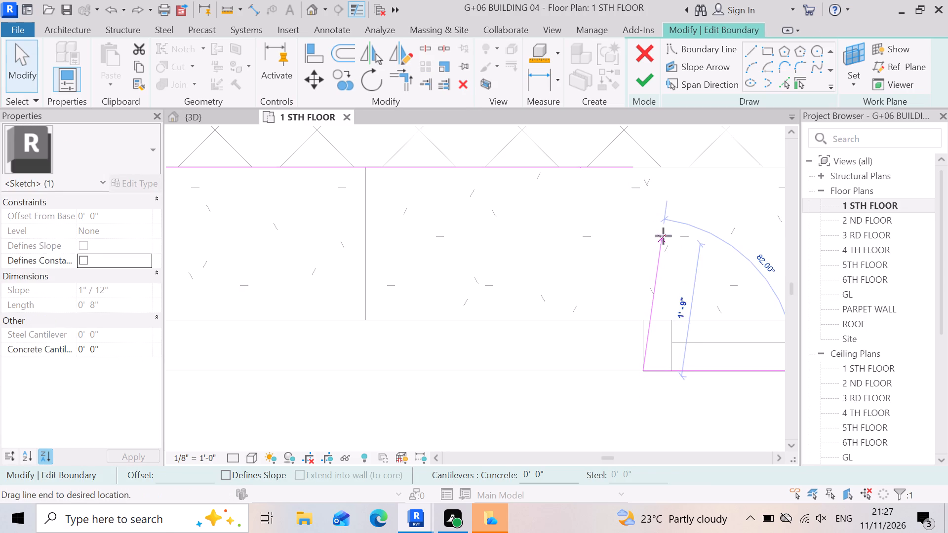
drag(663, 236, 644, 170)
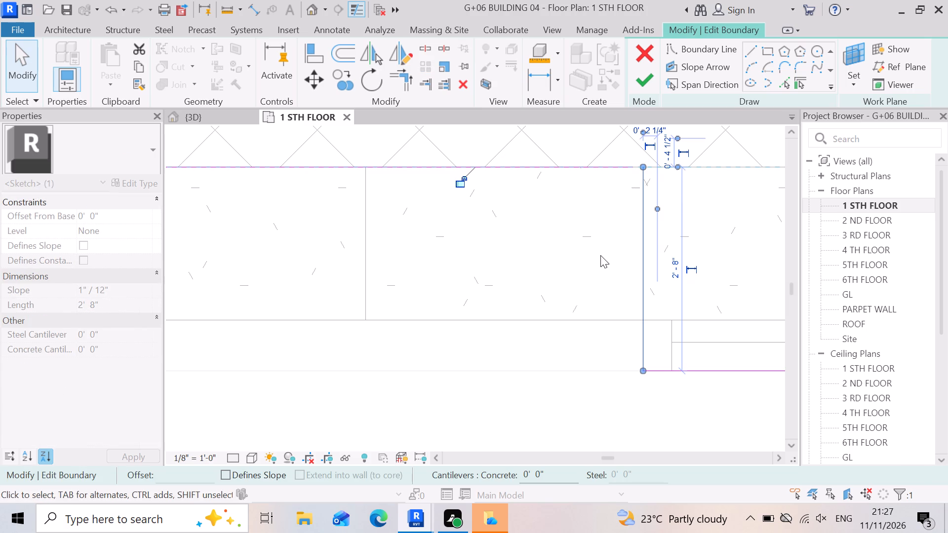
key(Escape)
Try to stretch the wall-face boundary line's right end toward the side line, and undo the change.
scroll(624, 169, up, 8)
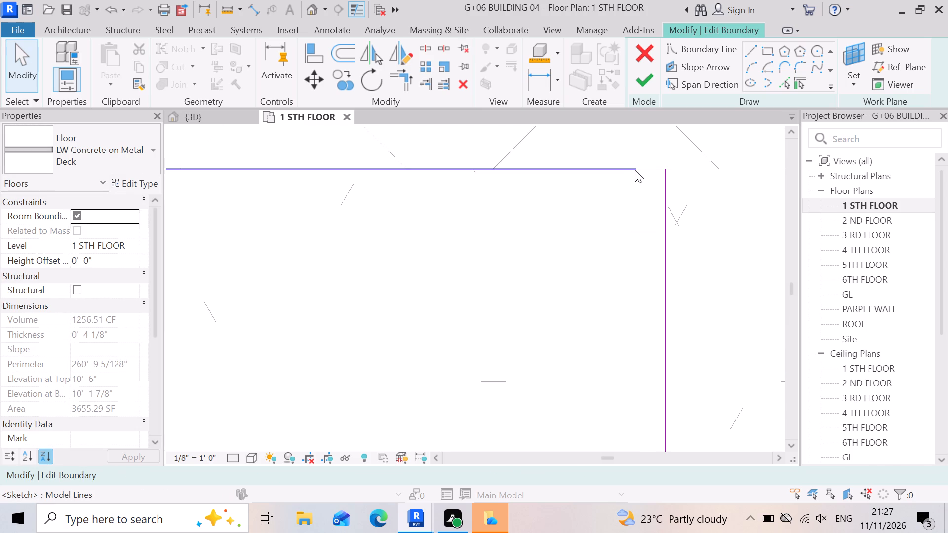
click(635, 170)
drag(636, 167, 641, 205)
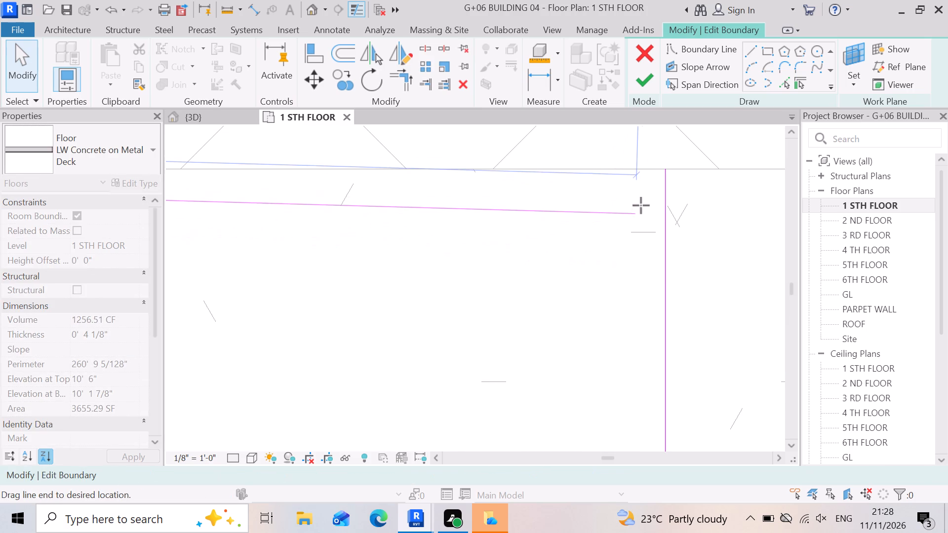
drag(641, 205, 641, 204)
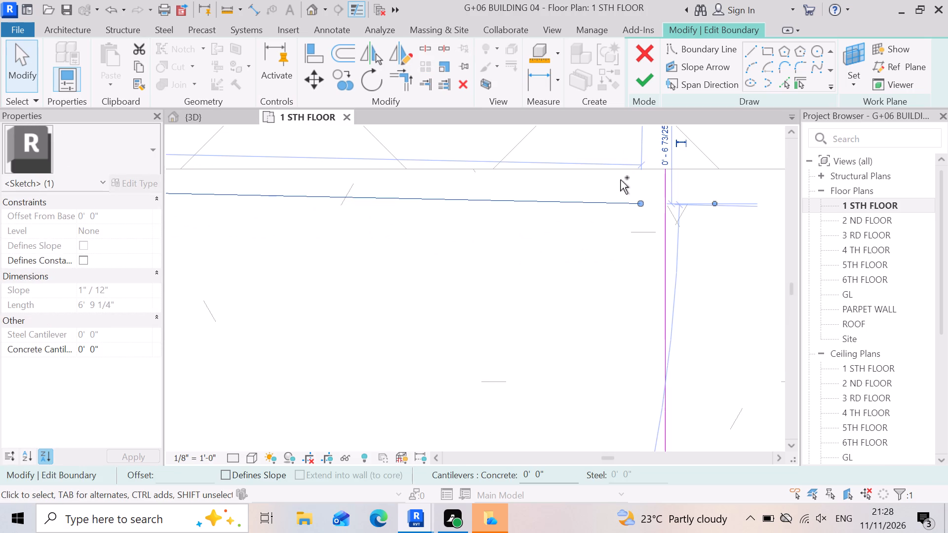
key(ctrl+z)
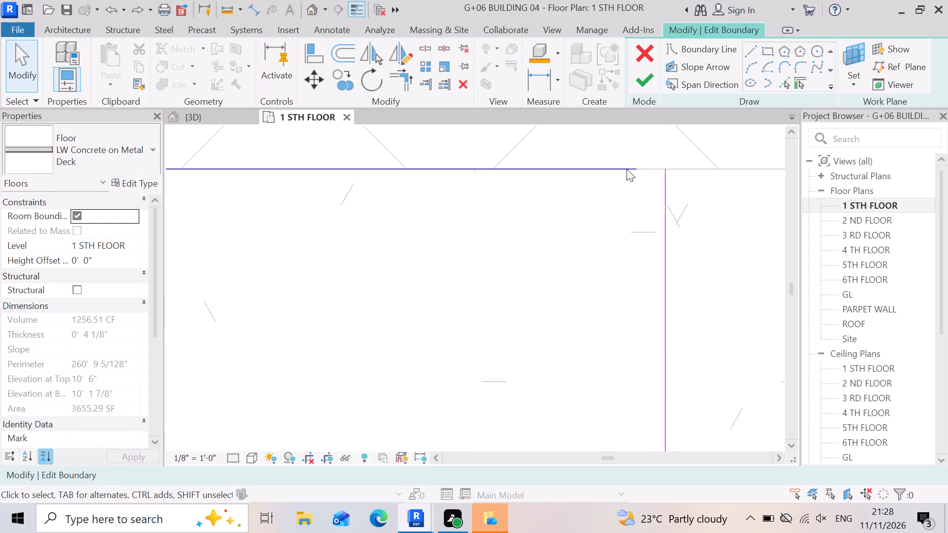
Extend the wall-face boundary line's right end to meet the recess's right side line.
click(627, 169)
drag(639, 167, 659, 169)
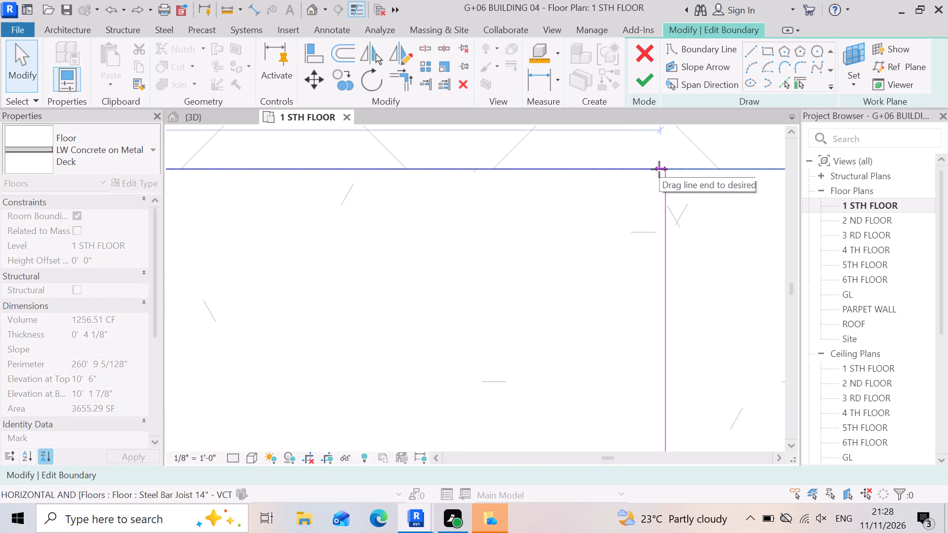
drag(659, 169, 665, 168)
click(564, 236)
scroll(615, 227, down, 3)
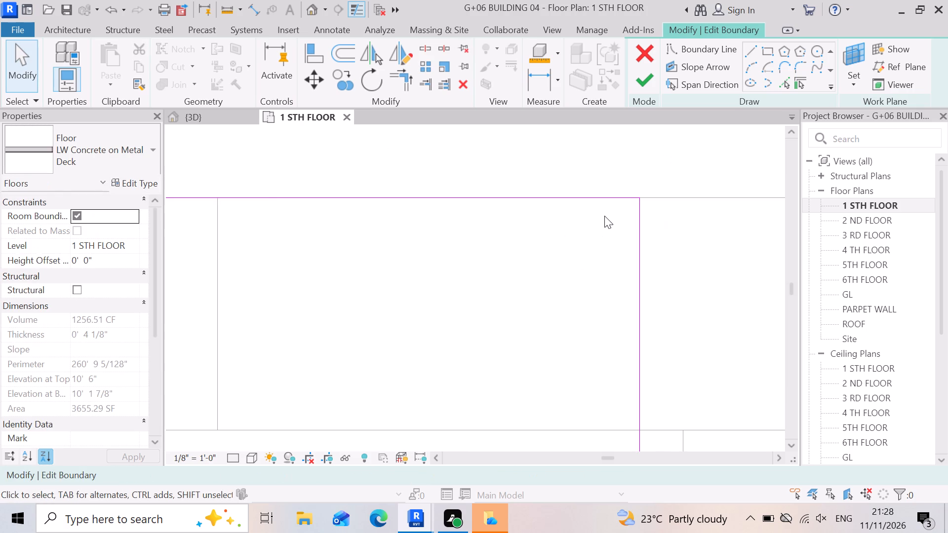
scroll(604, 216, down, 8)
scroll(486, 323, down, 3)
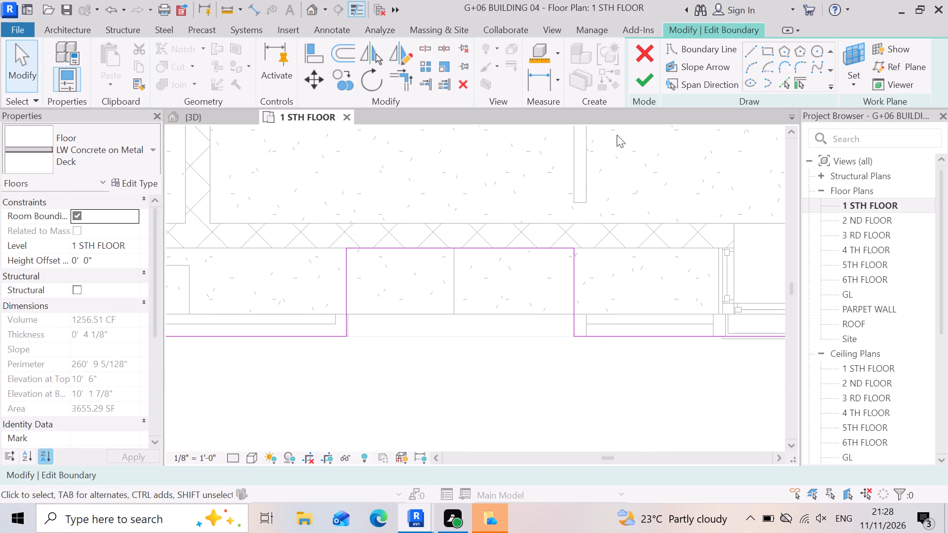
Trim the recess boundary's left side line to the wall-face line, and its right side line to the front edge line, into clean corners.
click(403, 79)
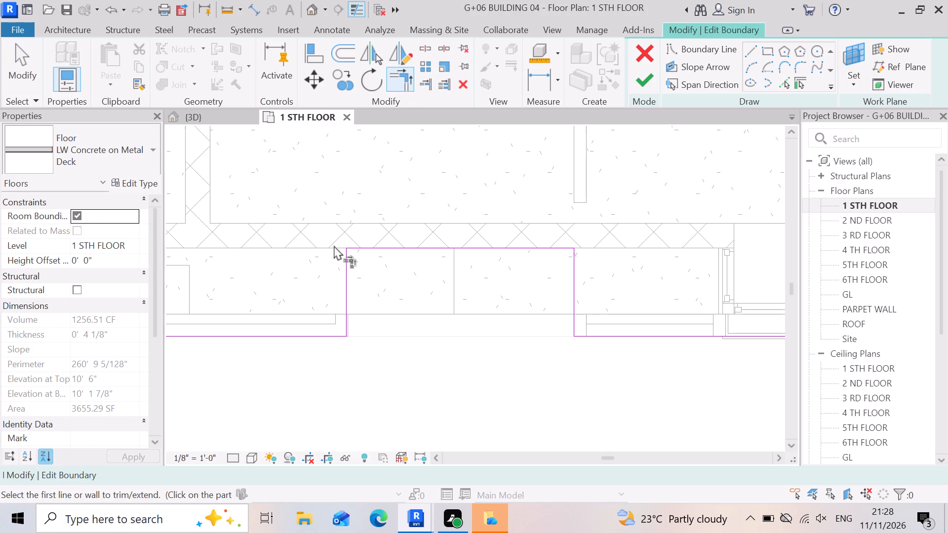
click(344, 304)
click(429, 248)
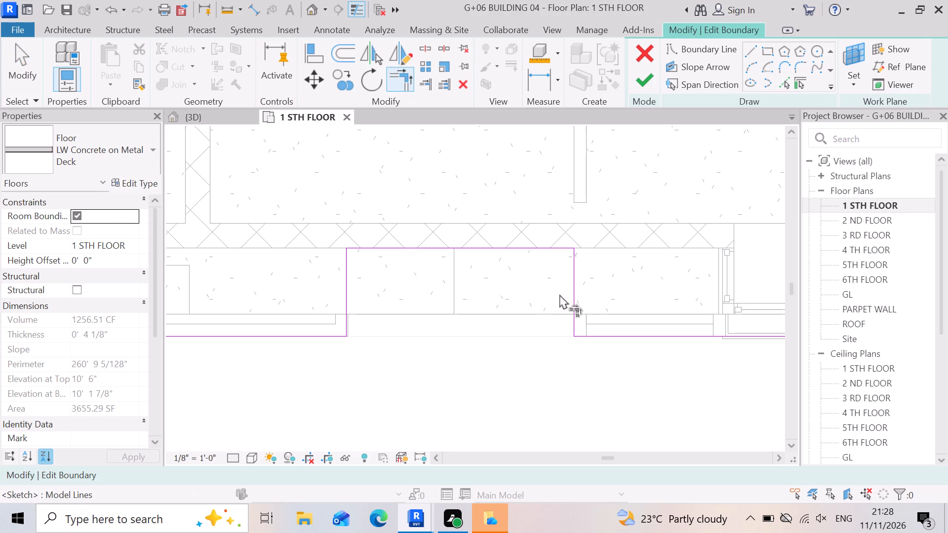
click(569, 279)
click(589, 339)
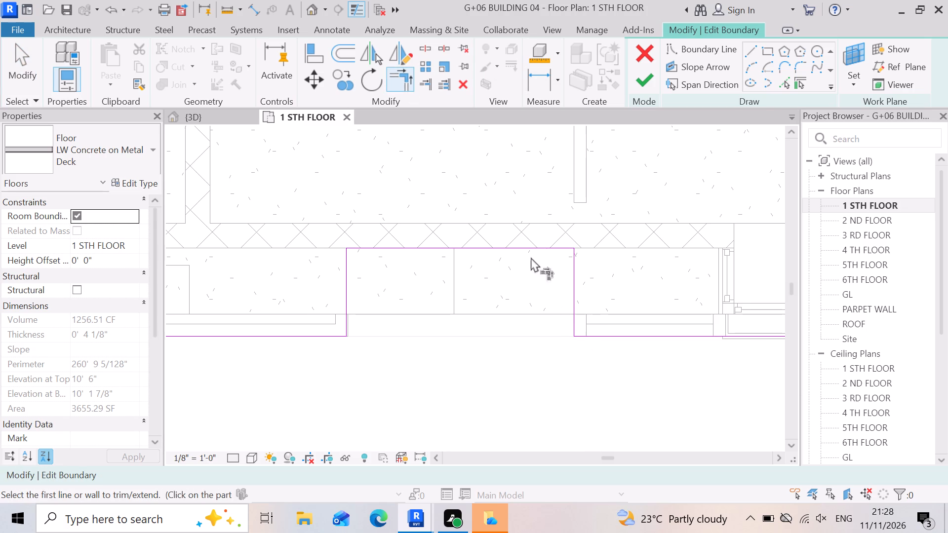
Finish the floor boundary edit and attach the walls that reach this level to the floor's bottom.
click(638, 78)
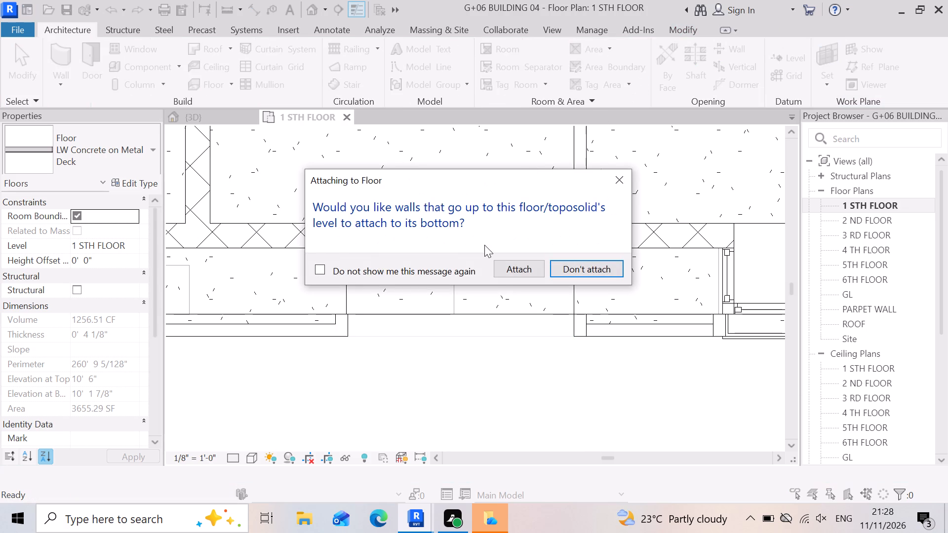
click(518, 263)
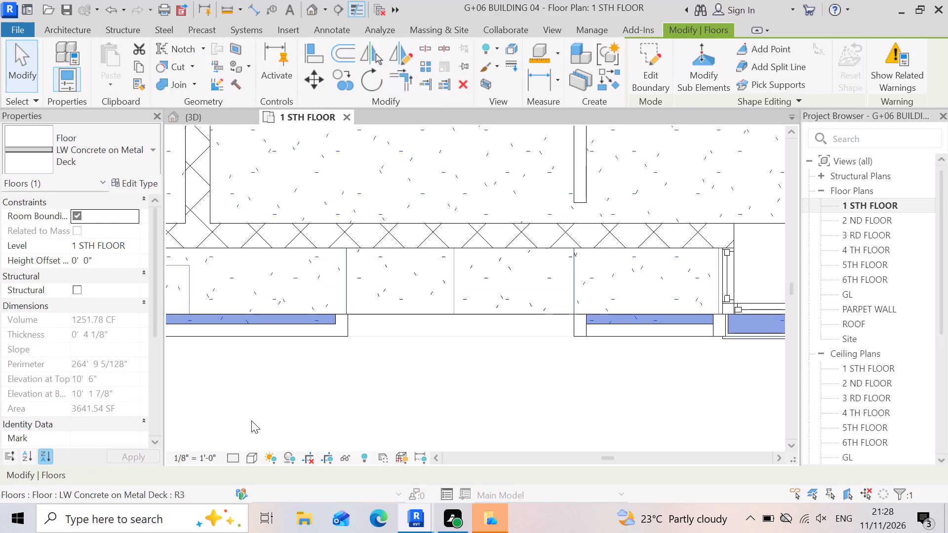
Examine in the 3D view the first-floor slab at the front recess between the balcony walls, including the separate floor in the recess.
scroll(432, 437, down, 2)
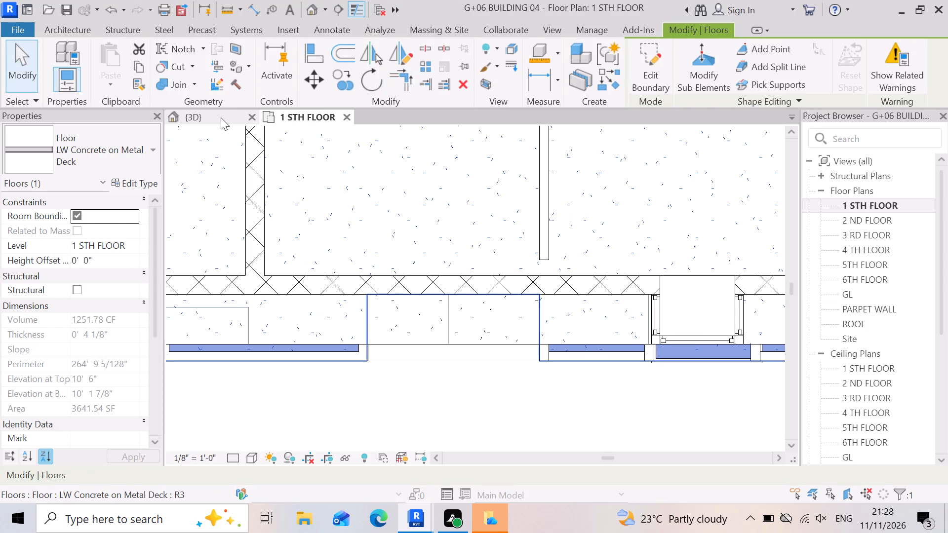
click(221, 116)
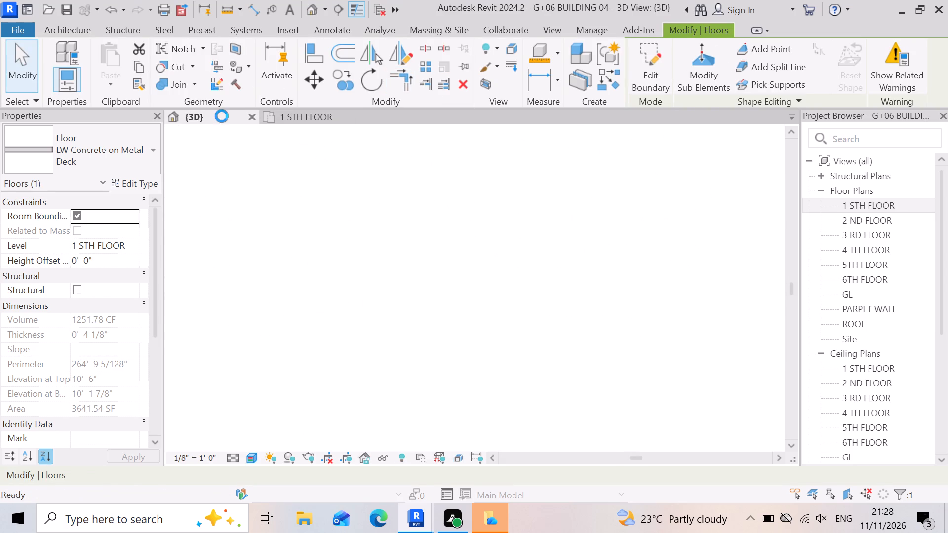
scroll(570, 290, up, 4)
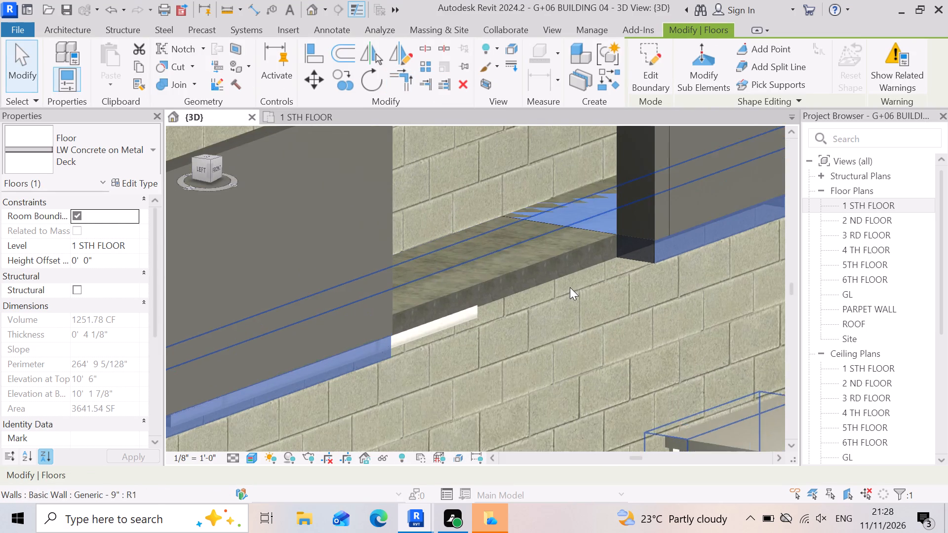
scroll(444, 341, up, 4)
scroll(563, 271, down, 2)
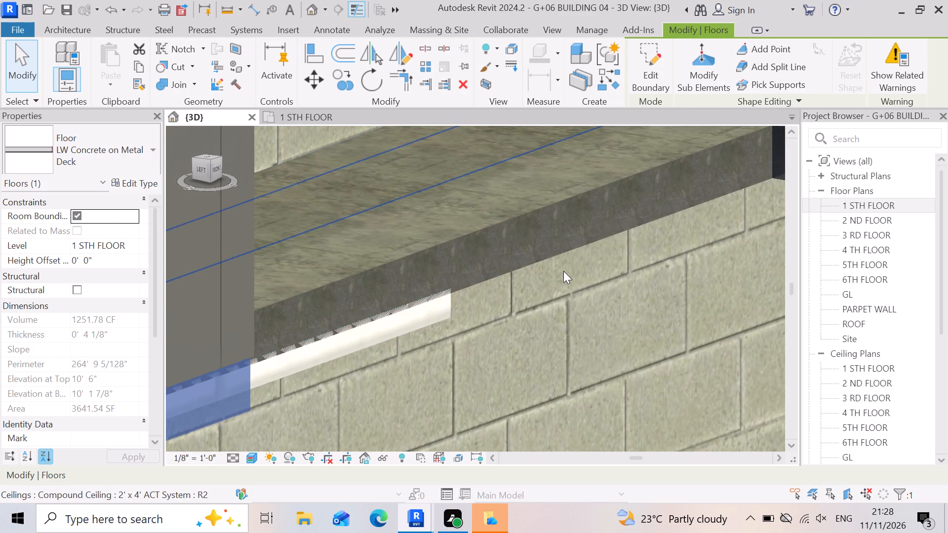
scroll(563, 271, down, 6)
scroll(564, 319, down, 4)
scroll(580, 248, down, 3)
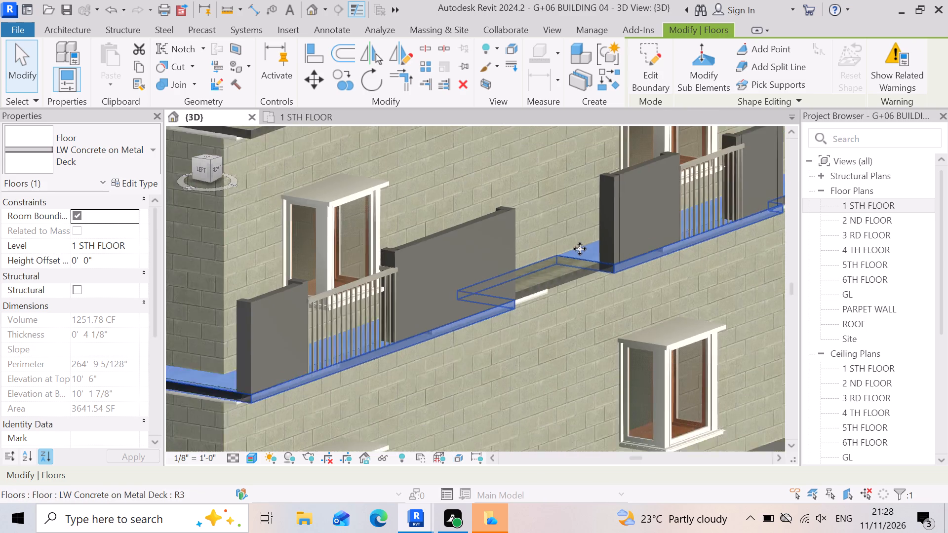
scroll(580, 249, down, 4)
scroll(544, 305, down, 1)
scroll(567, 293, up, 3)
scroll(447, 319, down, 3)
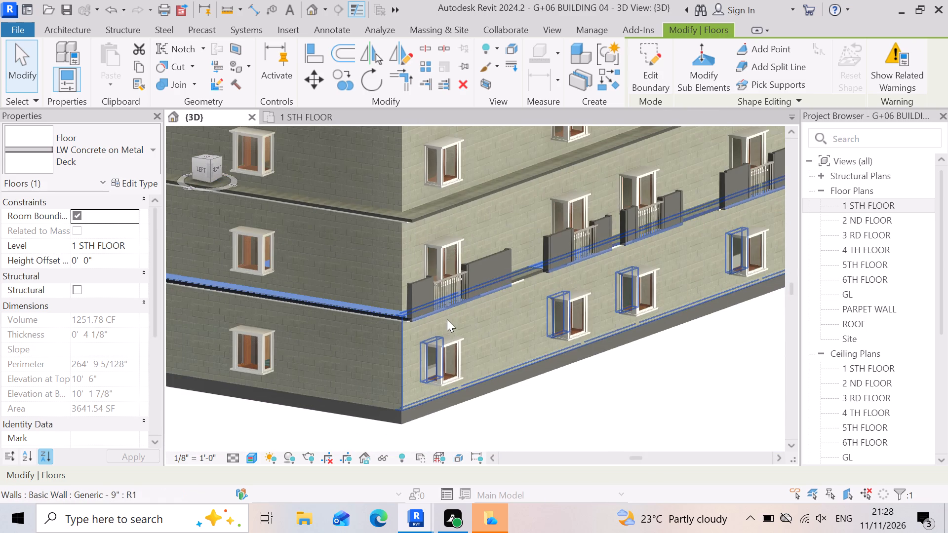
scroll(555, 266, up, 12)
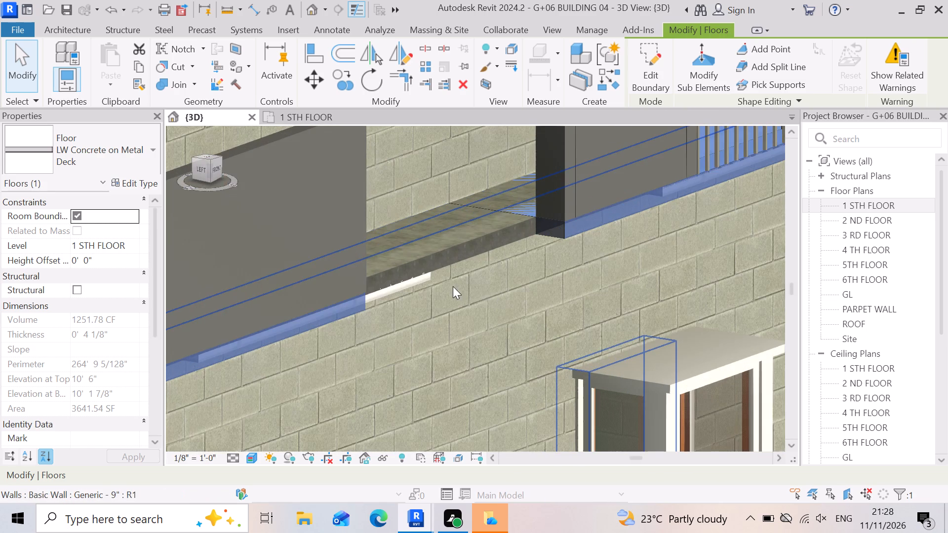
click(457, 252)
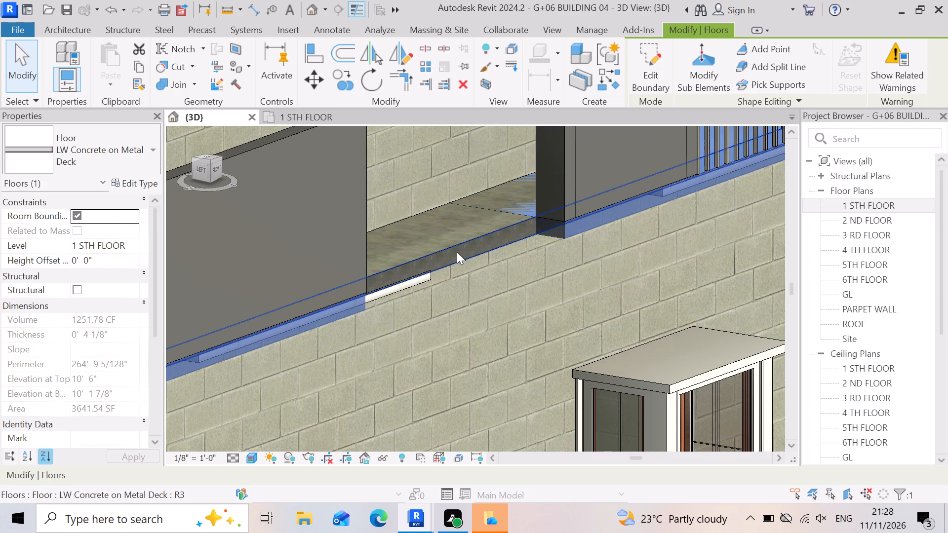
scroll(452, 272, up, 3)
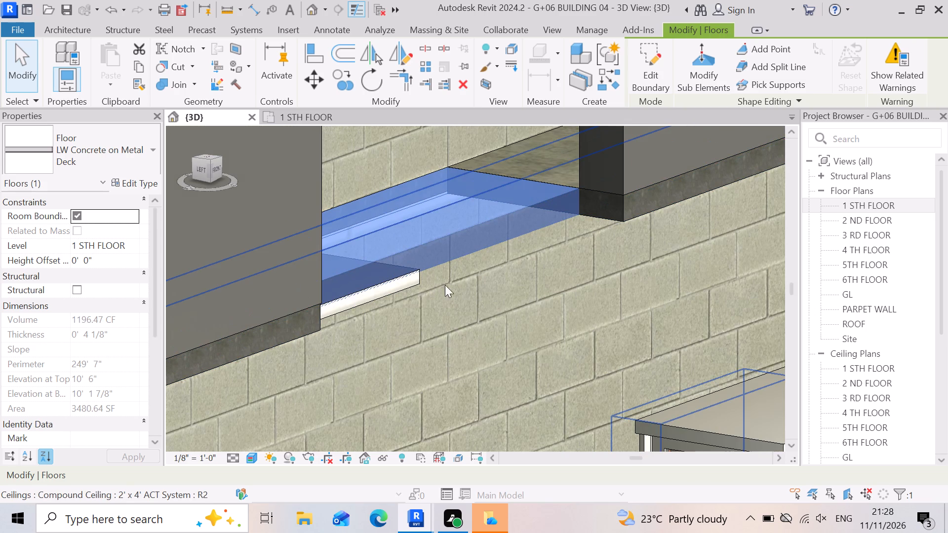
key(Escape)
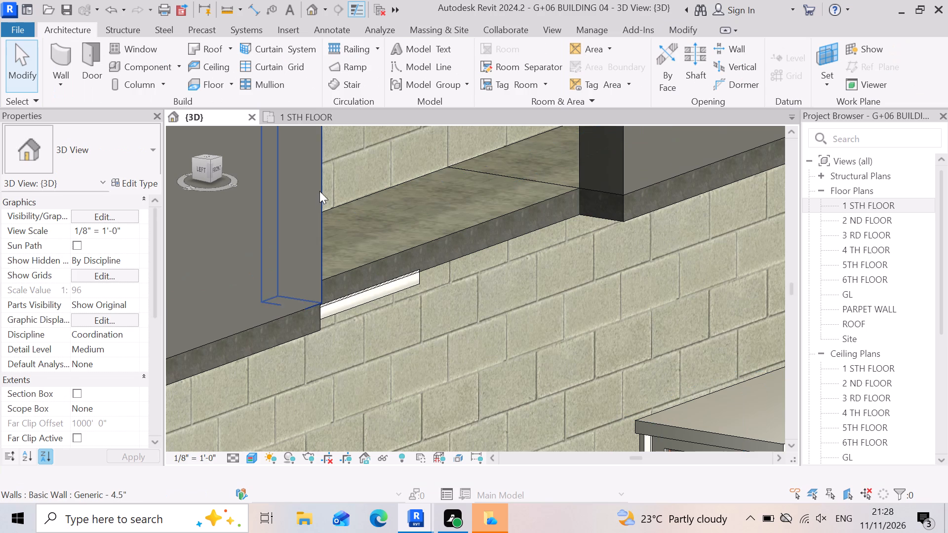
Close the 1 STH FLOOR plan and reopen it at the front balconies and recess.
click(347, 115)
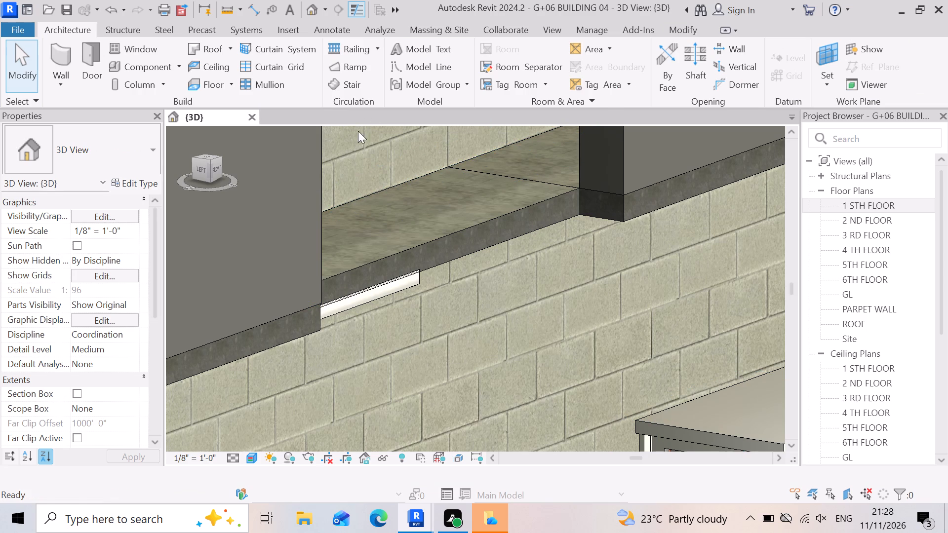
click(871, 207)
click(871, 204)
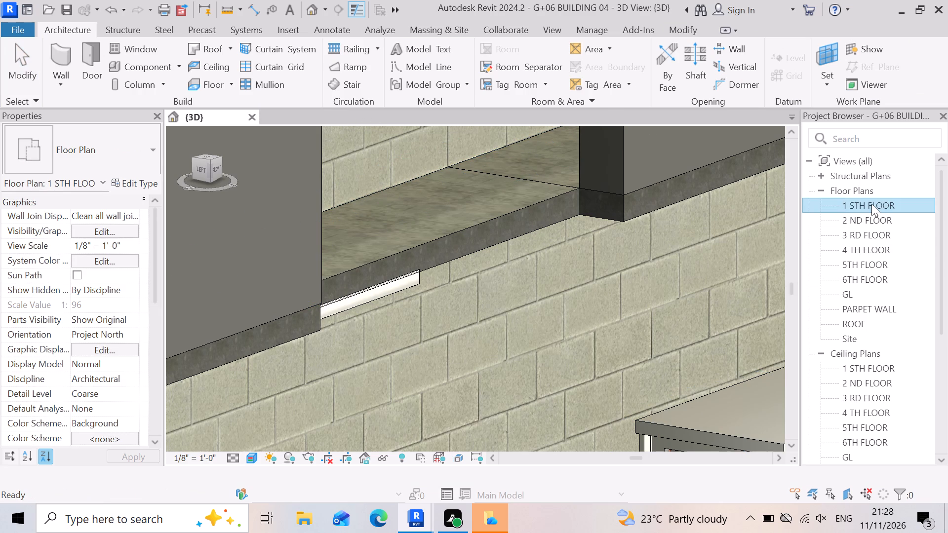
double_click(871, 204)
scroll(403, 358, up, 10)
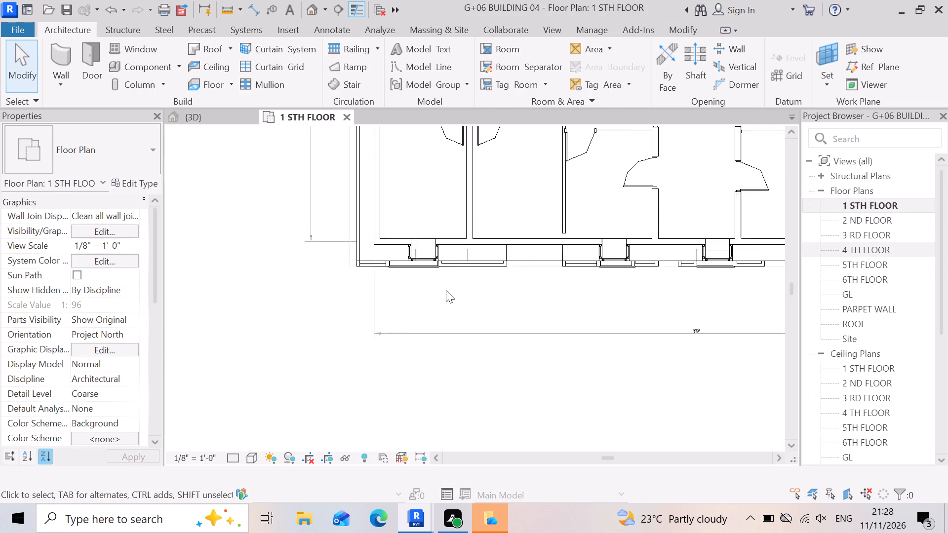
scroll(446, 290, up, 4)
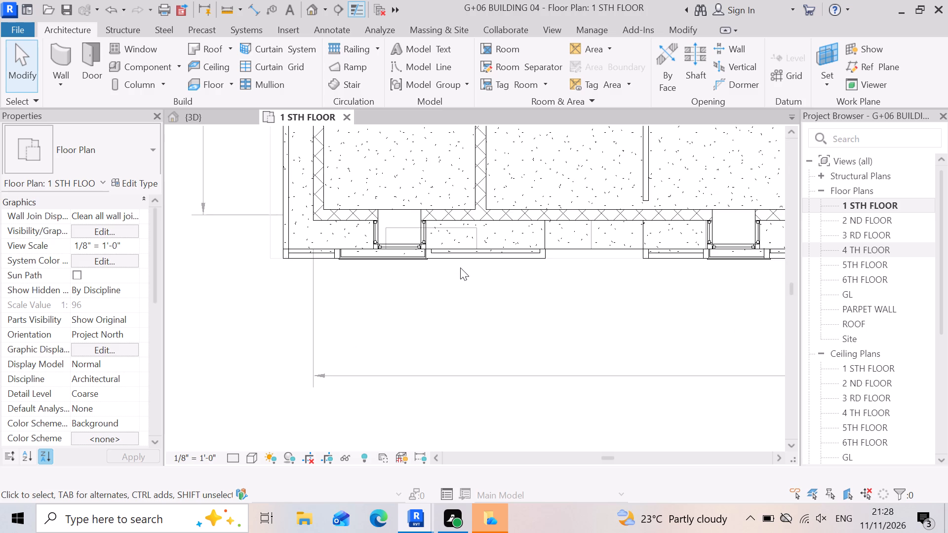
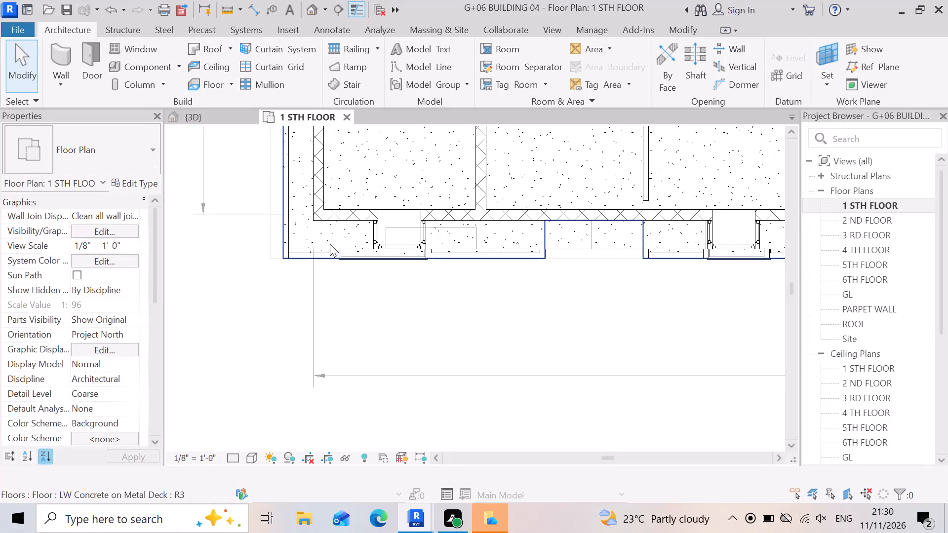
Examine the wall and the floor slab edges around the front recess beside the balcony in the first-floor plan.
scroll(502, 253, up, 7)
scroll(471, 275, down, 4)
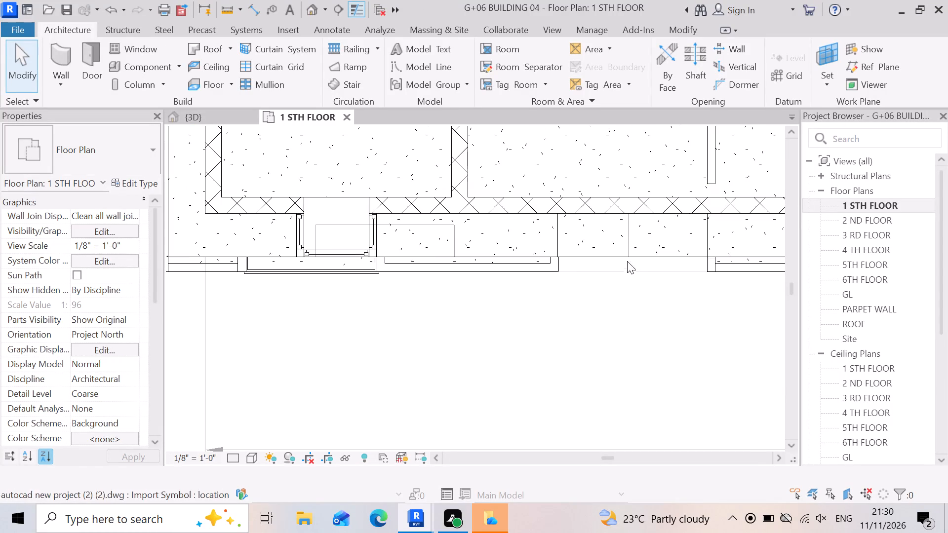
click(611, 213)
scroll(632, 258, up, 3)
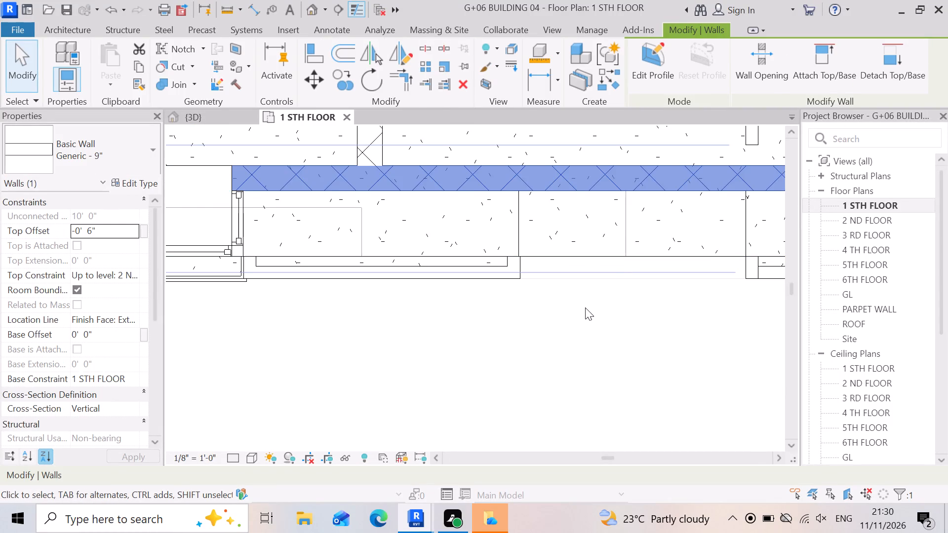
click(585, 307)
scroll(505, 228, up, 3)
scroll(518, 269, up, 4)
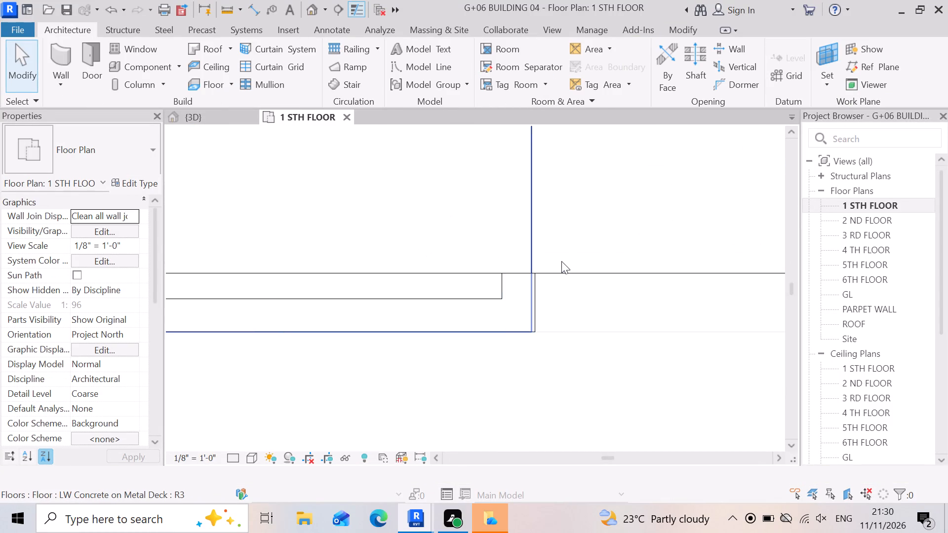
scroll(561, 261, down, 4)
click(547, 236)
scroll(549, 243, down, 4)
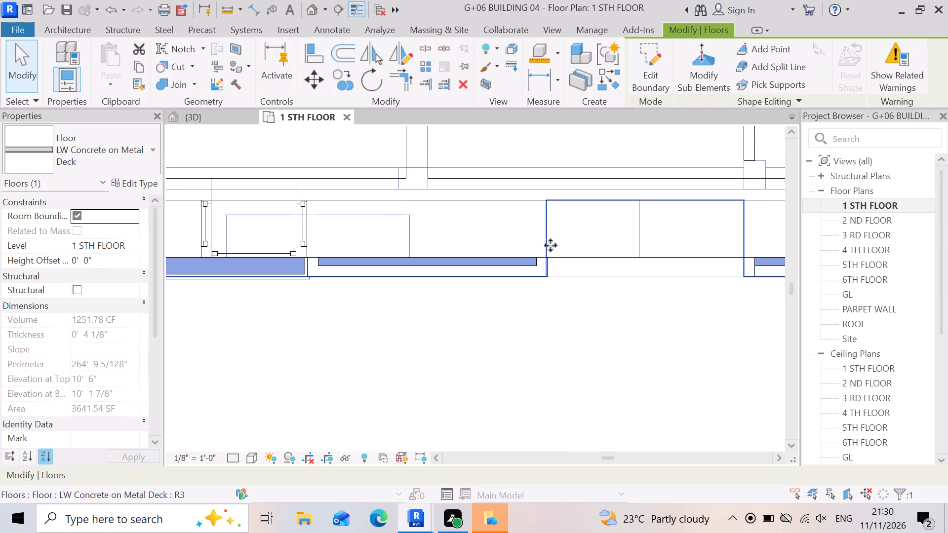
click(576, 308)
scroll(572, 206, up, 3)
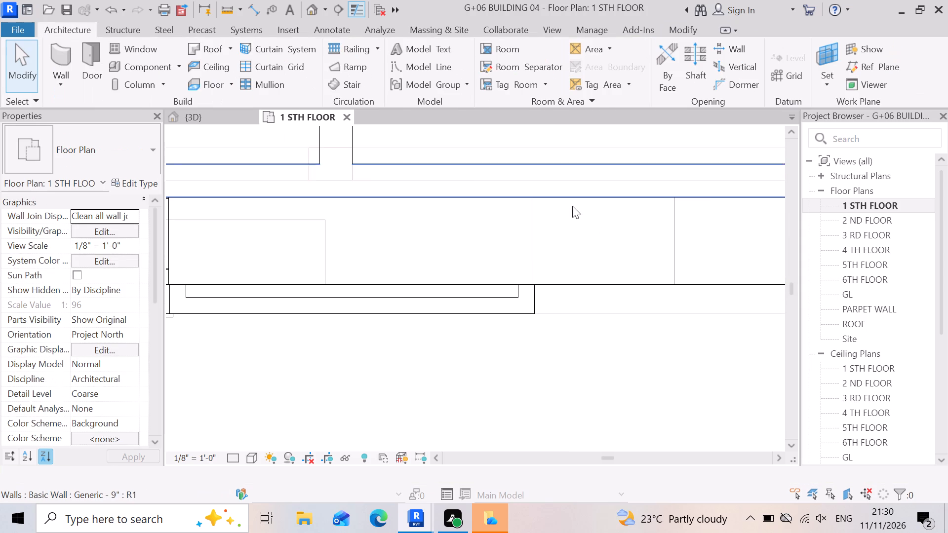
Select the LW Concrete on Metal Deck floor that steps back at the front recess and open its boundary for editing.
click(530, 247)
scroll(553, 264, down, 4)
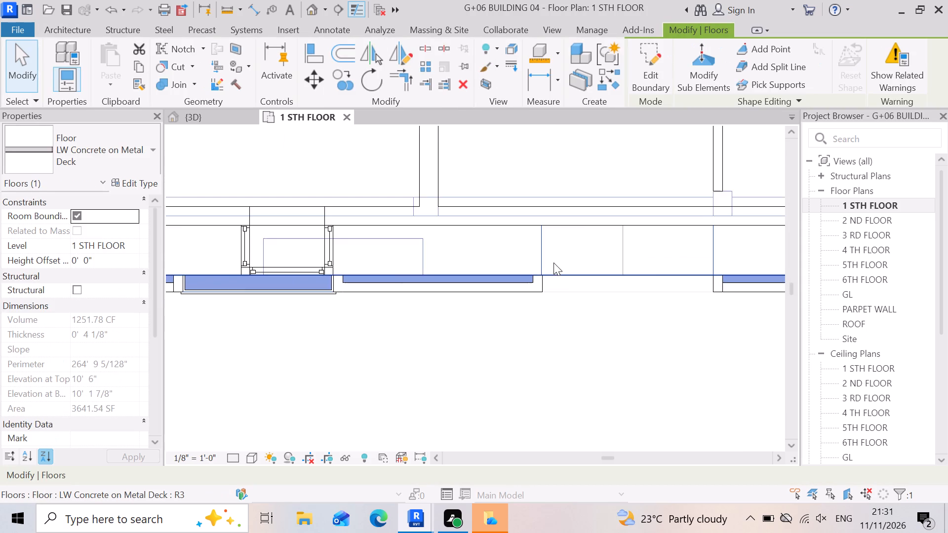
scroll(564, 273, up, 3)
scroll(528, 261, down, 3)
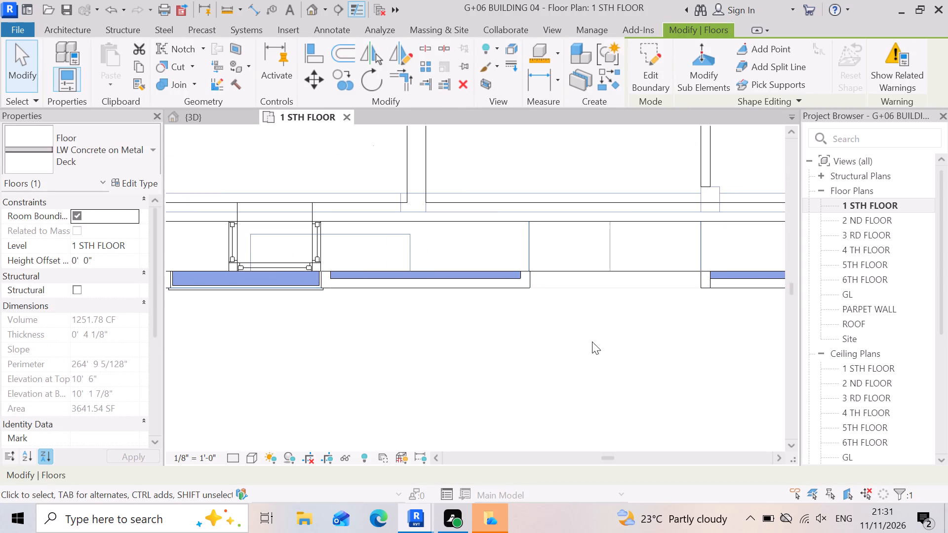
click(530, 261)
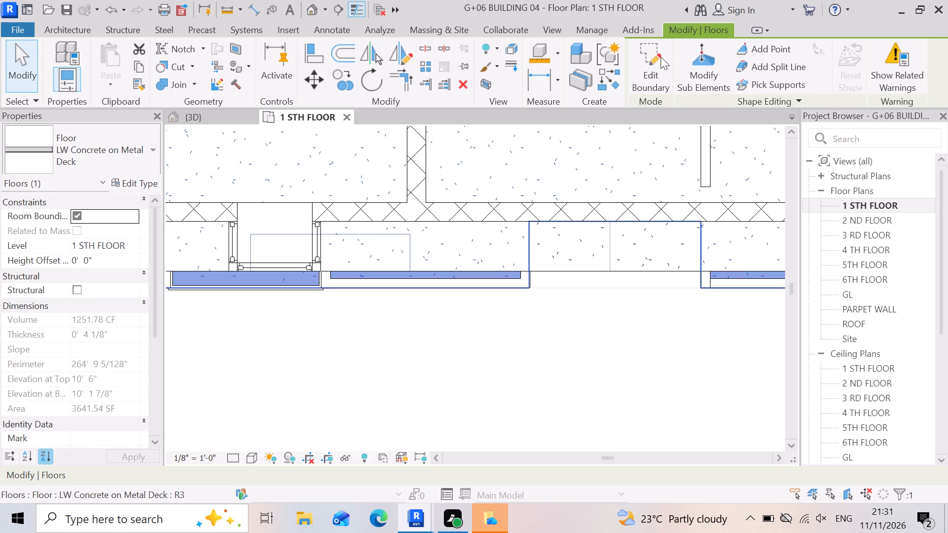
click(655, 46)
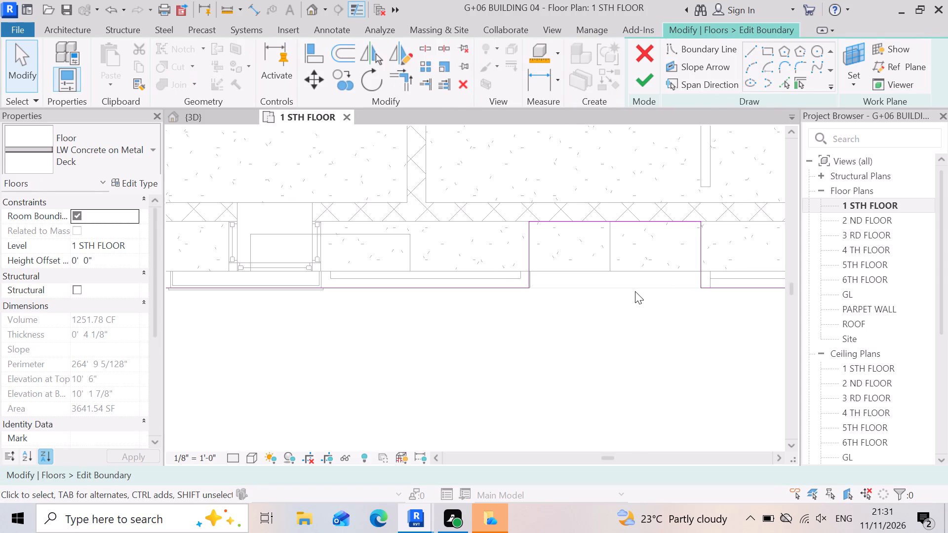
Delete the recess boundary's left side line and pick out the boundary line along the wall face.
scroll(635, 291, up, 5)
scroll(507, 249, down, 4)
scroll(492, 247, up, 3)
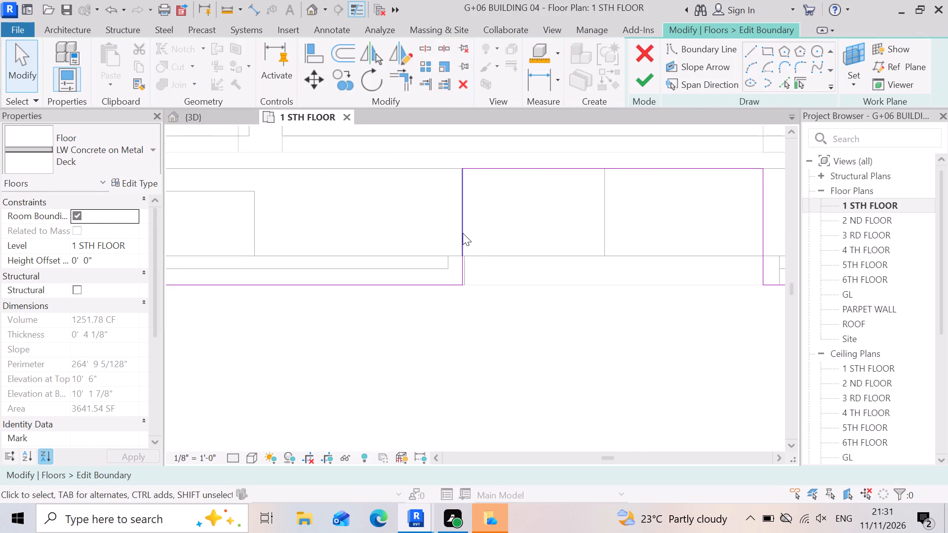
click(463, 233)
key(BackSpace)
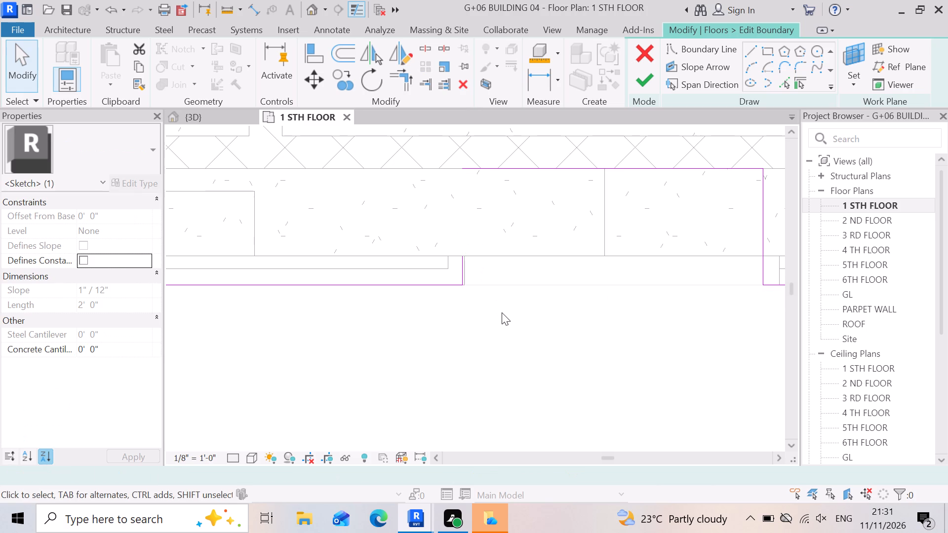
double_click(555, 173)
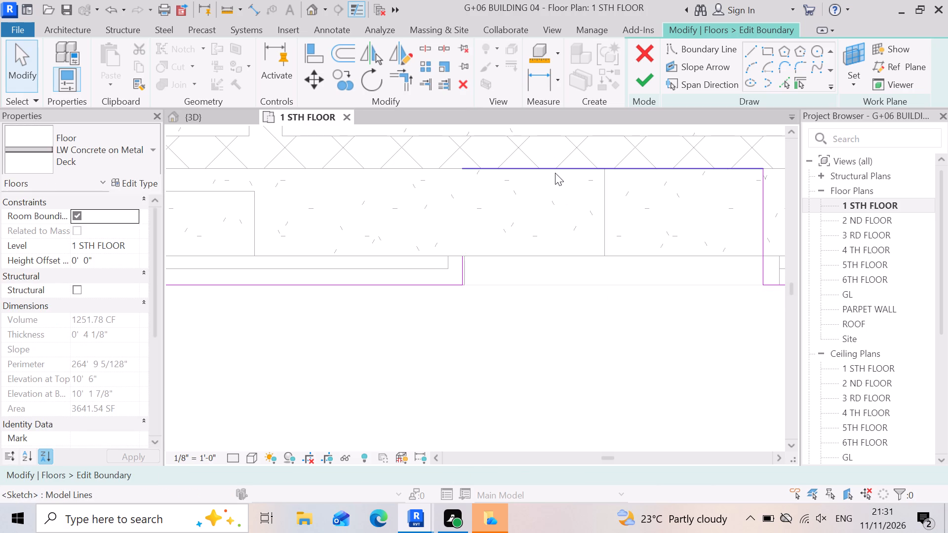
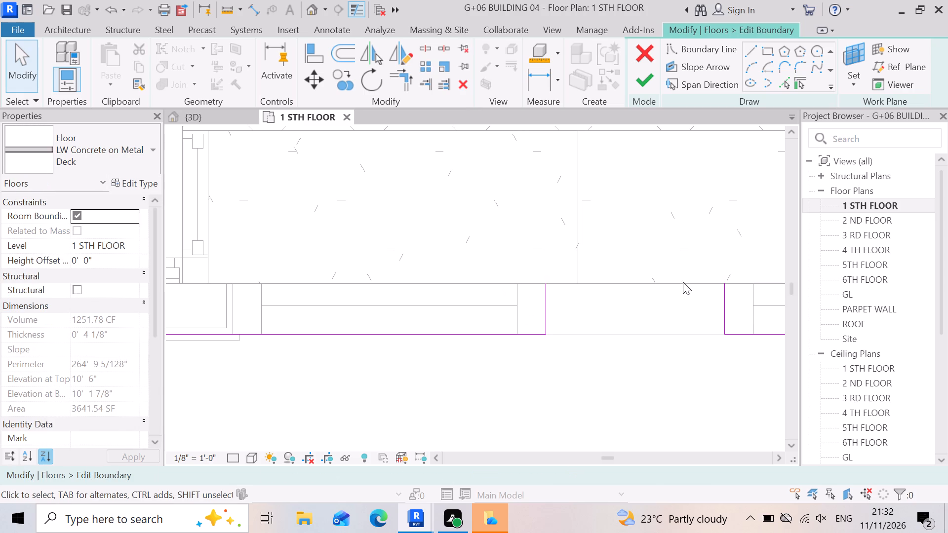
Examine the floor's boundary lines along the front facade between the recess and the building's end corner.
scroll(640, 293, down, 3)
scroll(545, 302, down, 8)
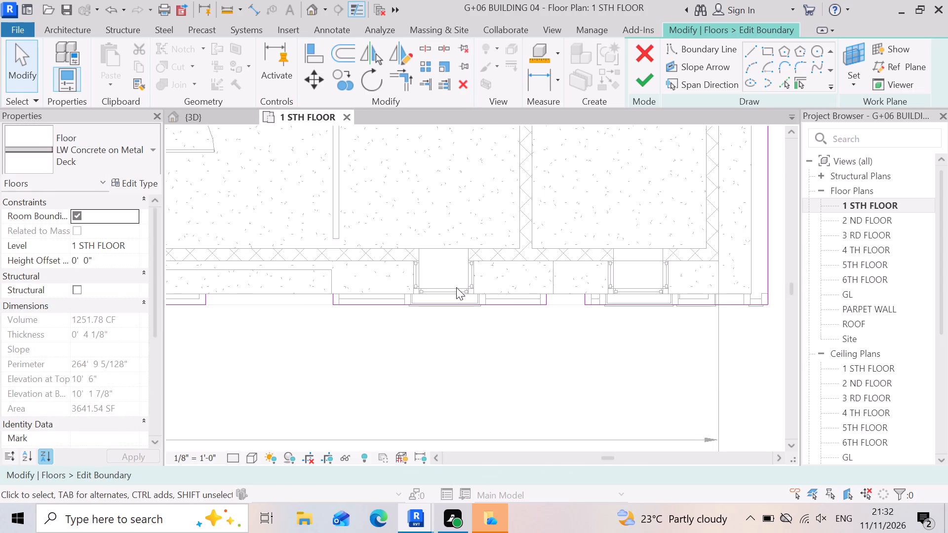
scroll(456, 287, down, 3)
scroll(734, 338, up, 9)
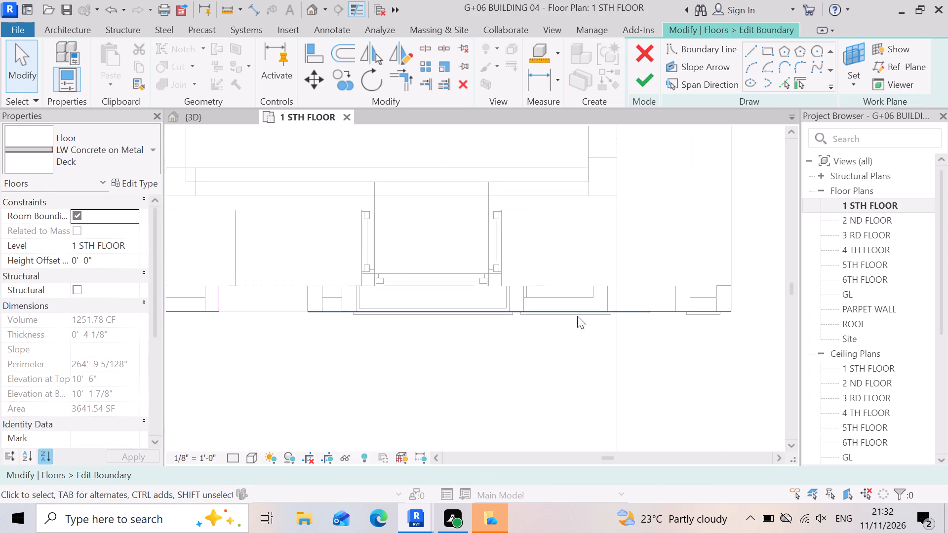
scroll(534, 325, up, 7)
scroll(503, 291, up, 2)
scroll(435, 284, down, 5)
scroll(492, 251, down, 4)
scroll(621, 269, up, 1)
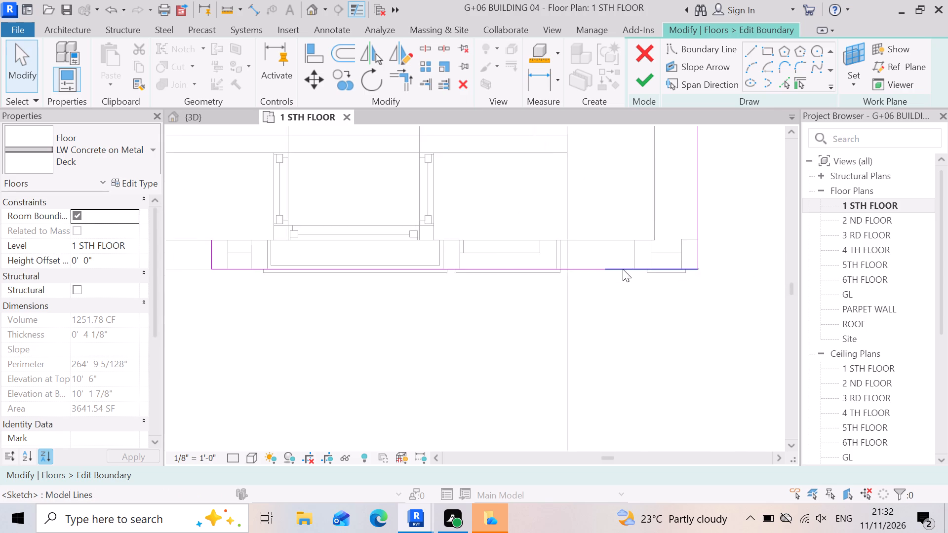
scroll(623, 269, up, 7)
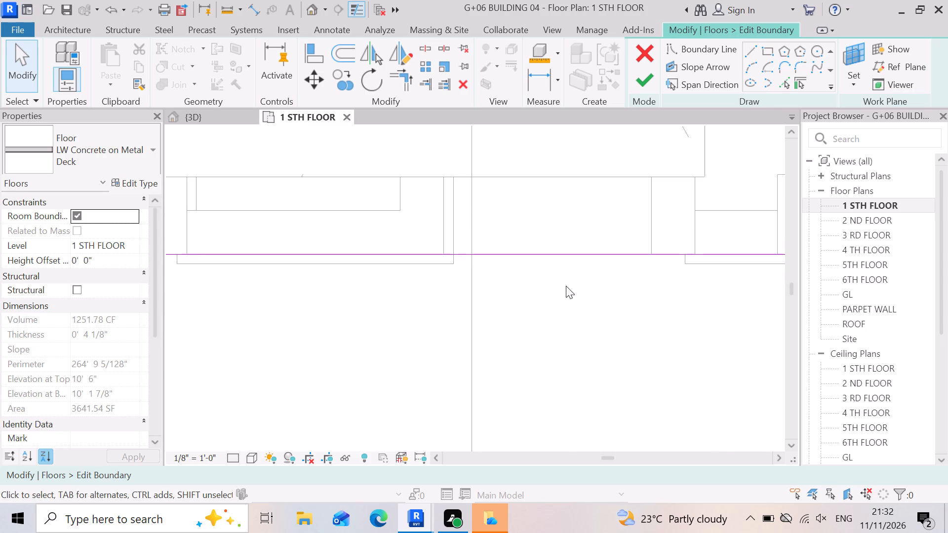
scroll(534, 265, down, 4)
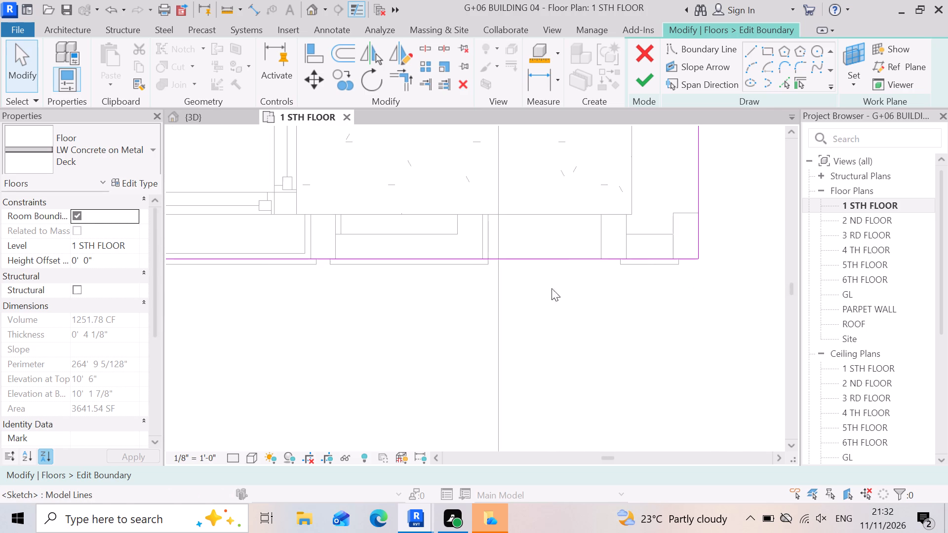
scroll(617, 291, down, 2)
scroll(470, 248, up, 2)
scroll(714, 318, down, 3)
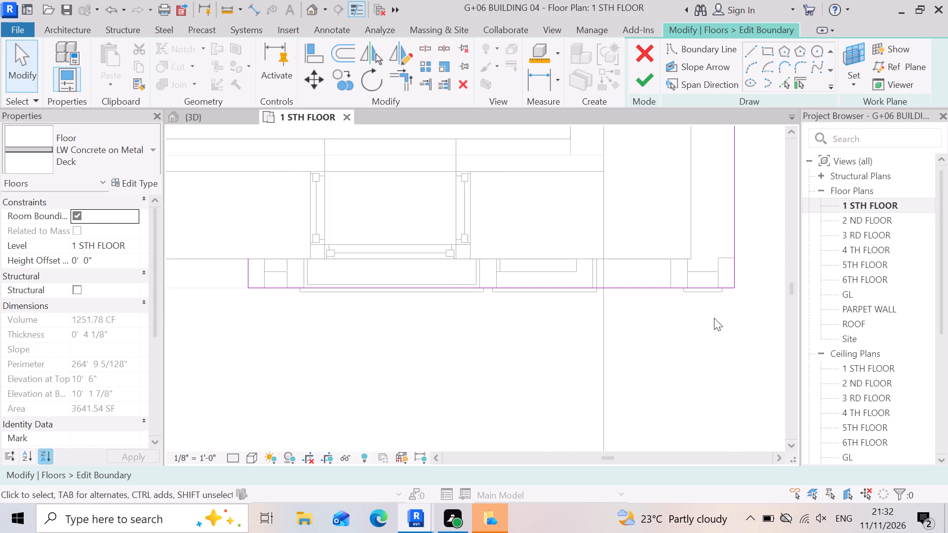
scroll(716, 322, down, 3)
scroll(430, 321, up, 7)
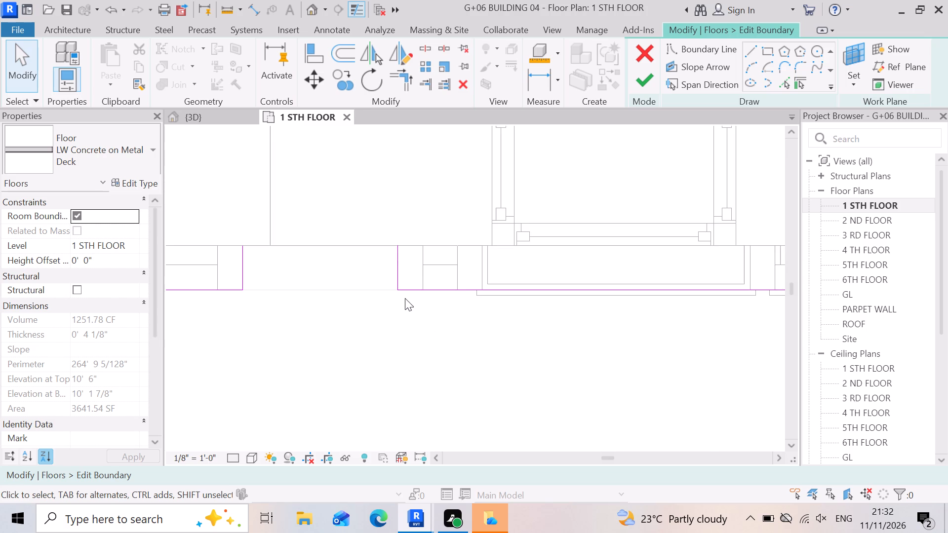
scroll(378, 290, up, 3)
scroll(365, 307, down, 7)
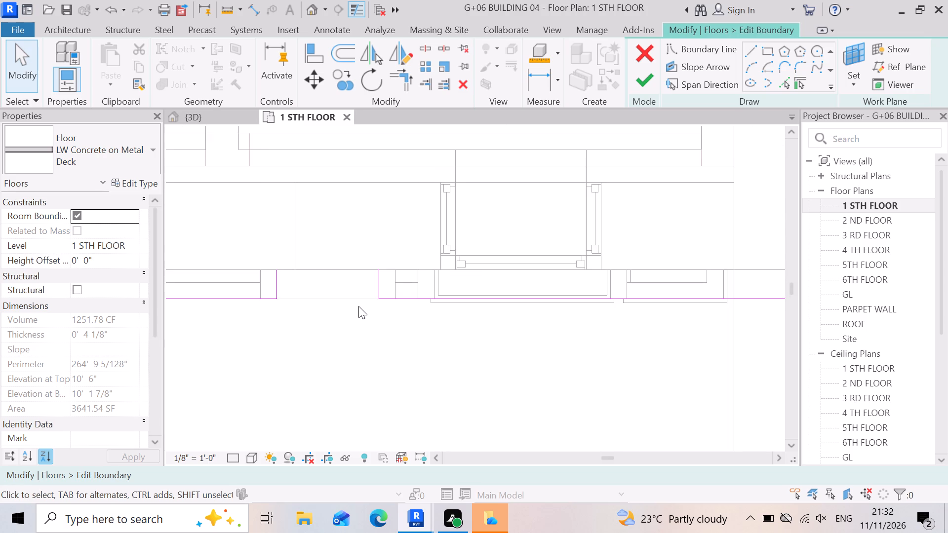
scroll(358, 305, down, 4)
scroll(505, 320, up, 9)
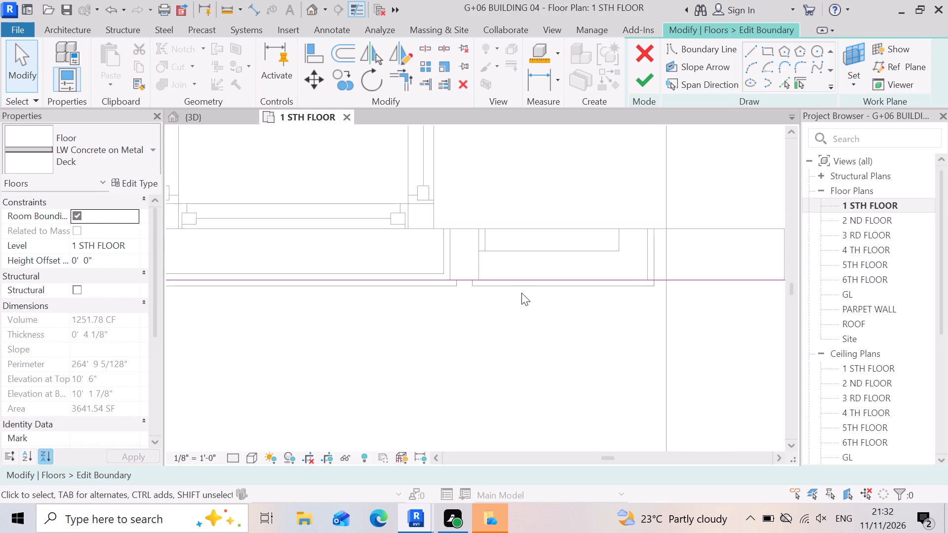
scroll(458, 275, up, 9)
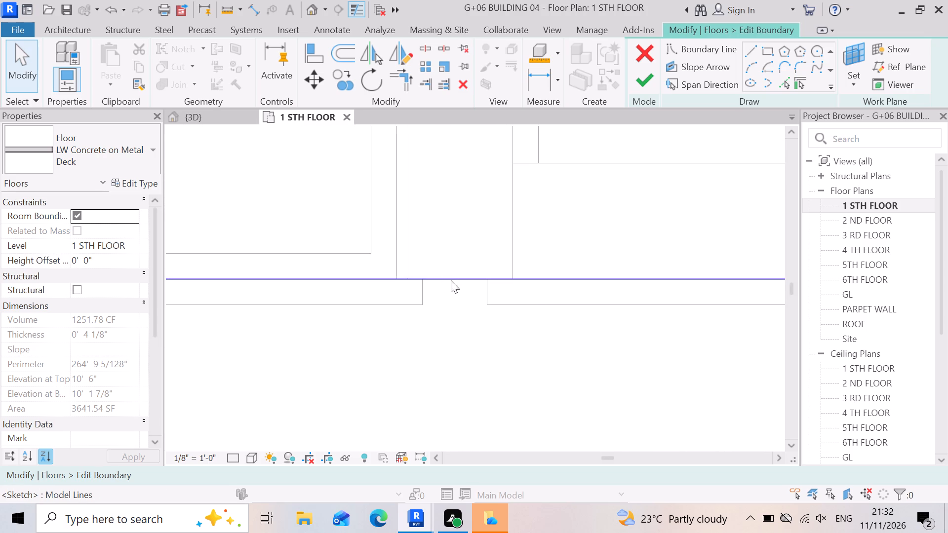
scroll(459, 283, down, 15)
scroll(438, 278, up, 4)
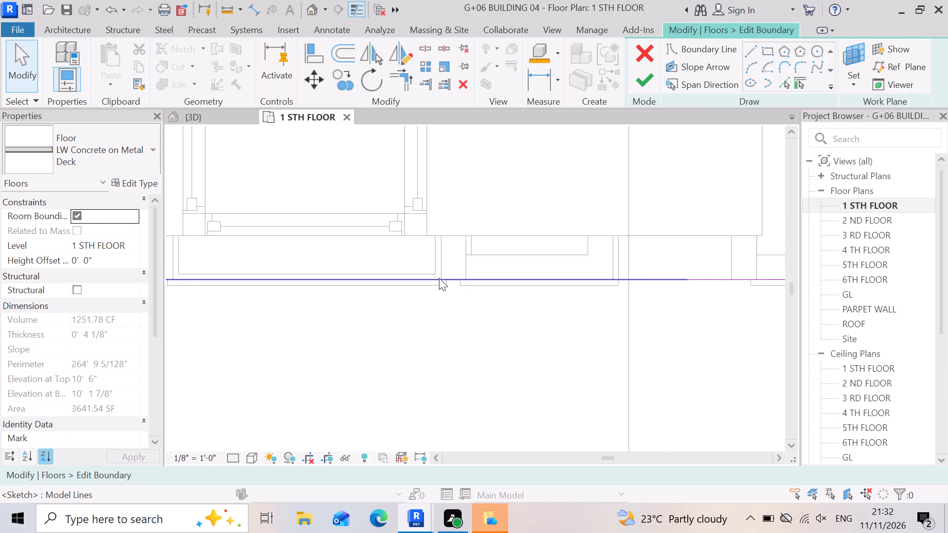
scroll(439, 278, up, 14)
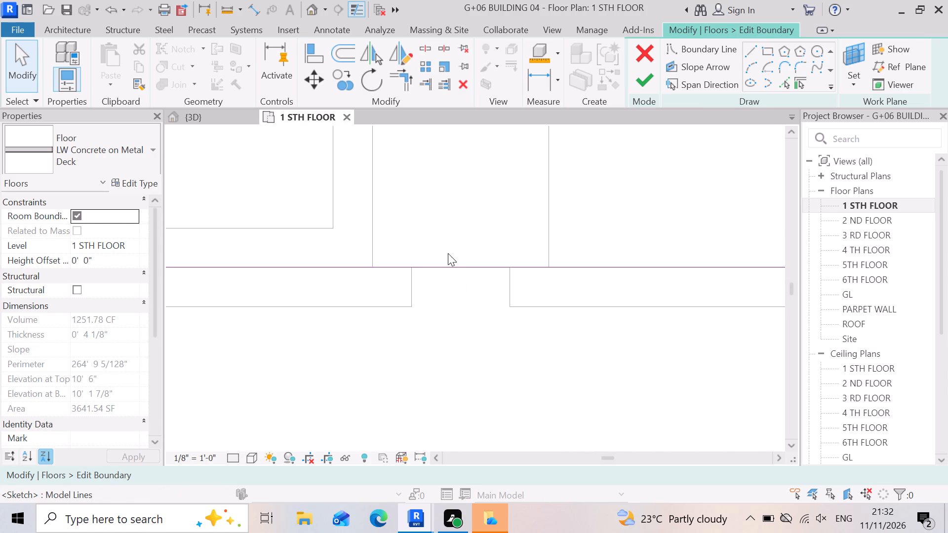
Select the front boundary line below the balcony, check where it ends near the building corner, and release it.
click(450, 272)
scroll(511, 338, down, 2)
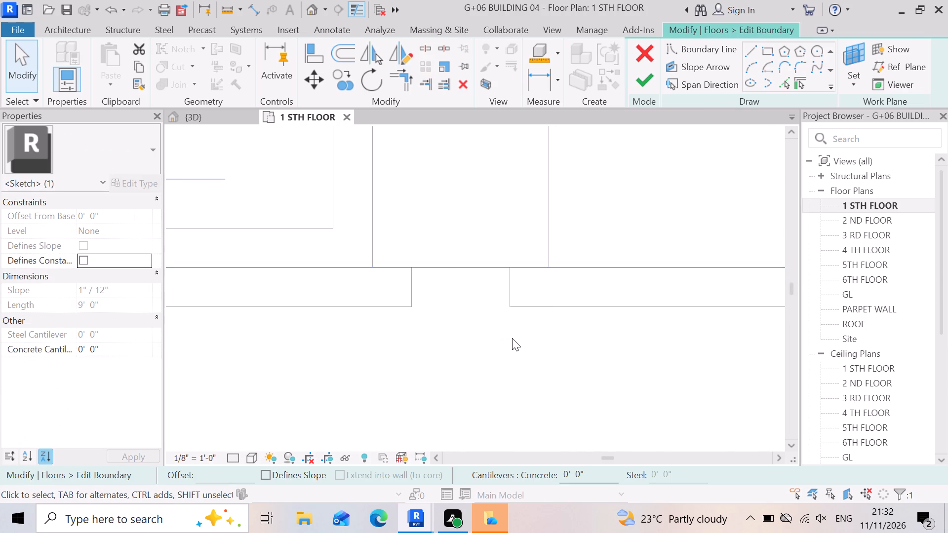
scroll(512, 338, down, 10)
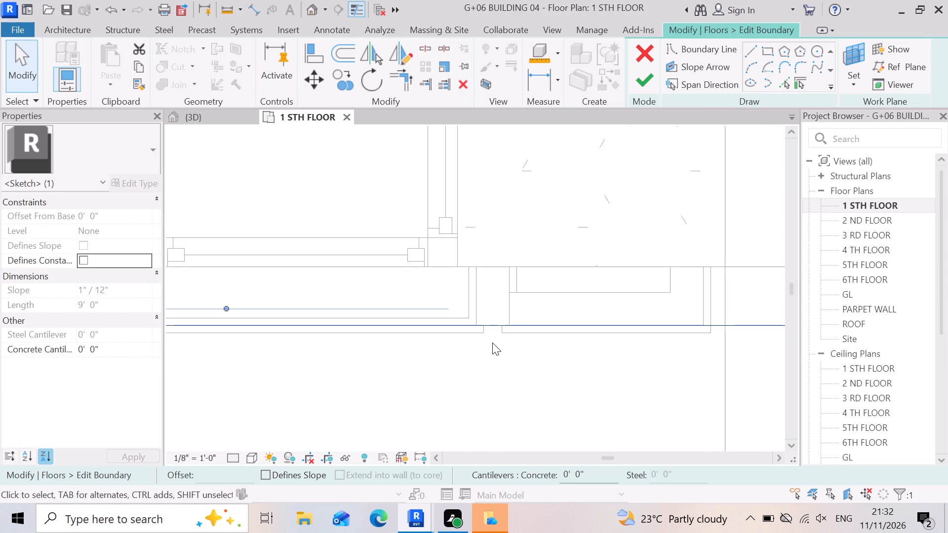
scroll(519, 339, down, 4)
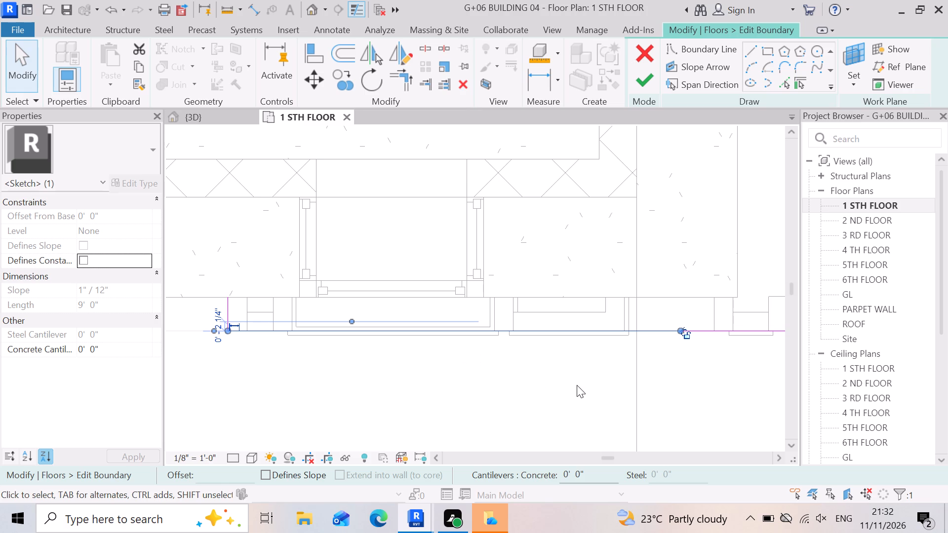
scroll(734, 327, up, 8)
scroll(495, 317, down, 4)
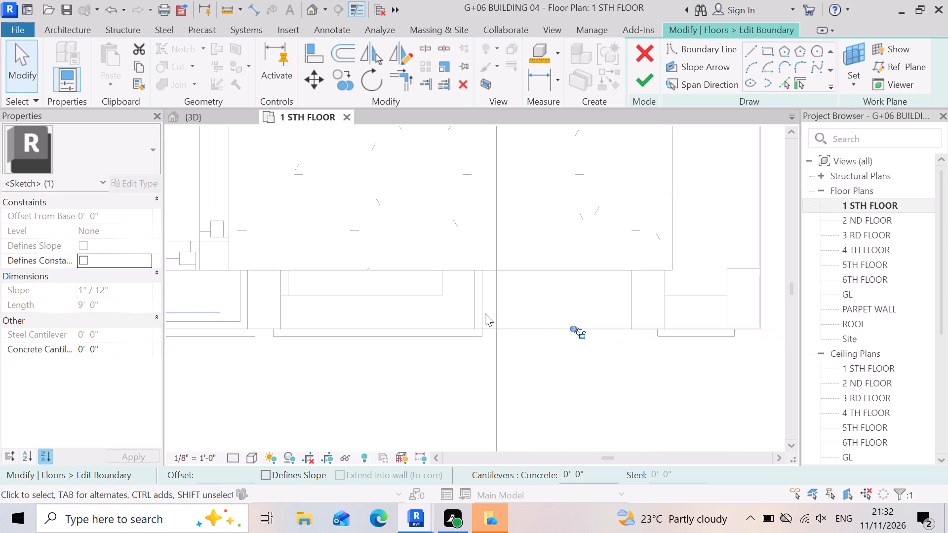
scroll(449, 307, down, 3)
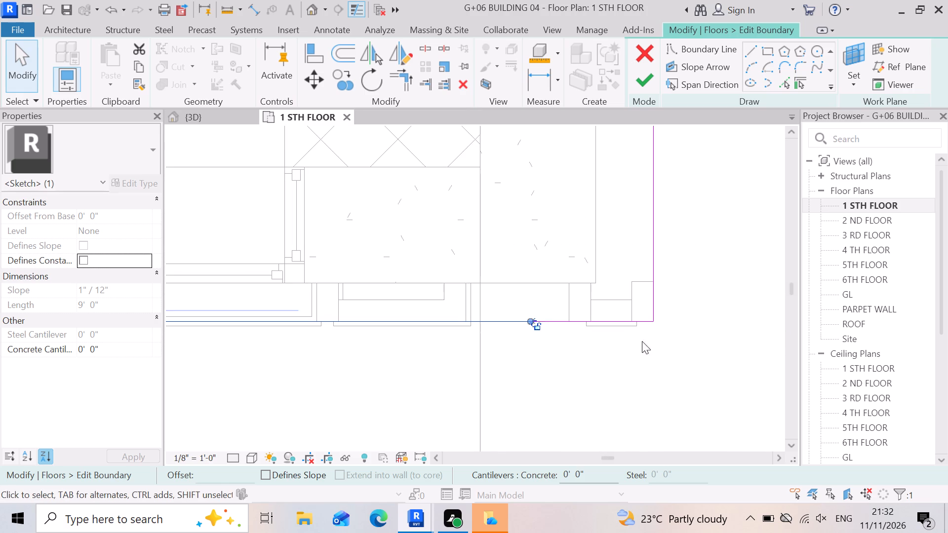
scroll(633, 322, up, 6)
scroll(643, 328, down, 7)
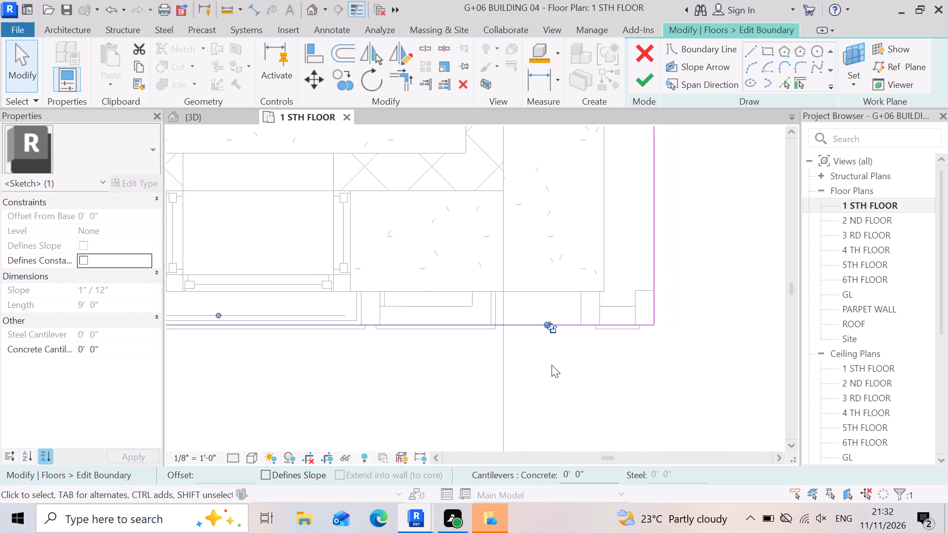
click(552, 365)
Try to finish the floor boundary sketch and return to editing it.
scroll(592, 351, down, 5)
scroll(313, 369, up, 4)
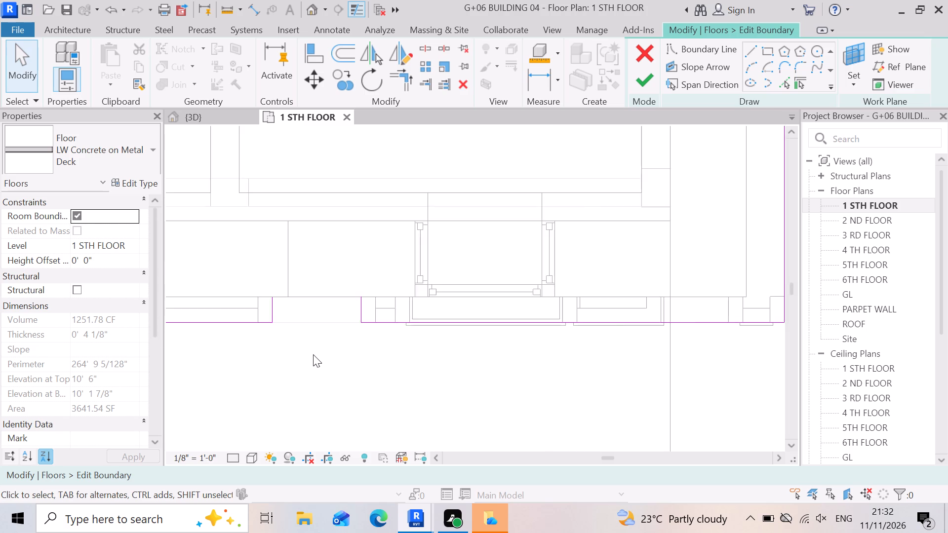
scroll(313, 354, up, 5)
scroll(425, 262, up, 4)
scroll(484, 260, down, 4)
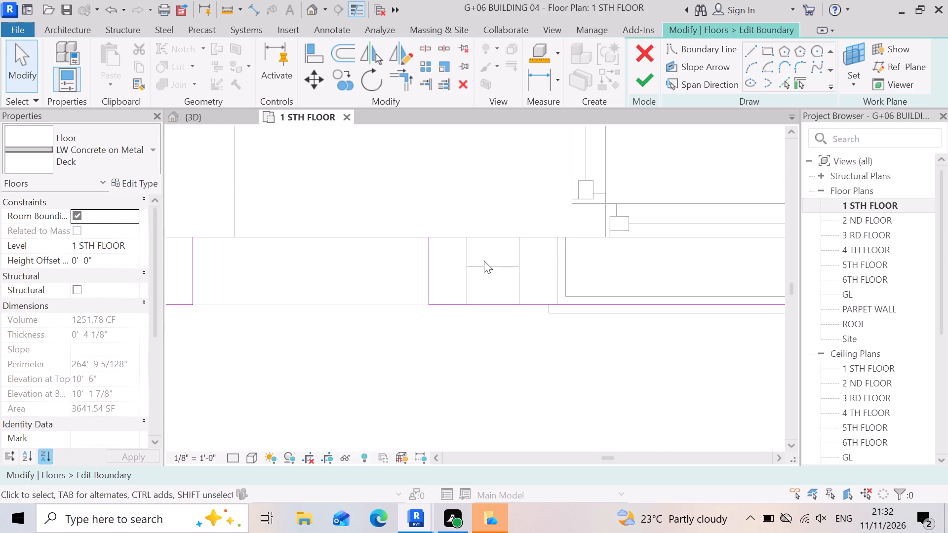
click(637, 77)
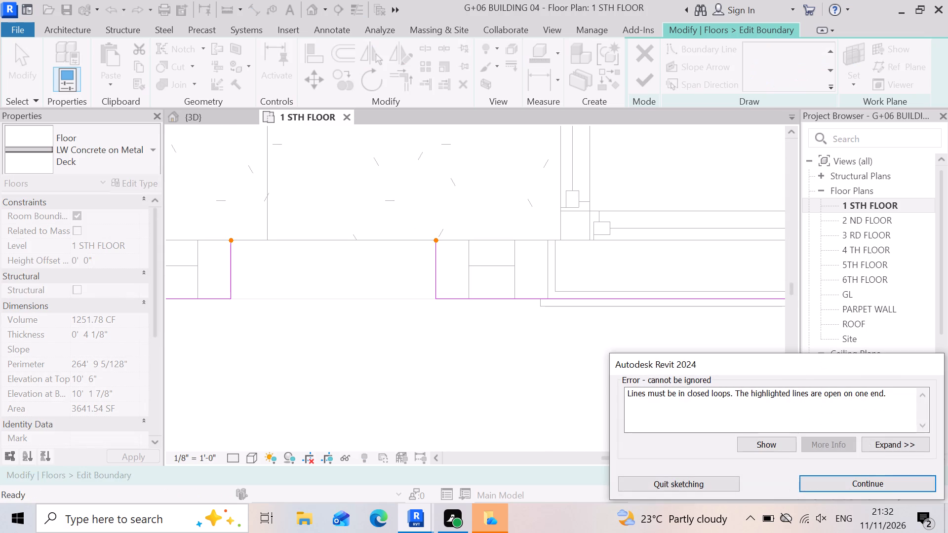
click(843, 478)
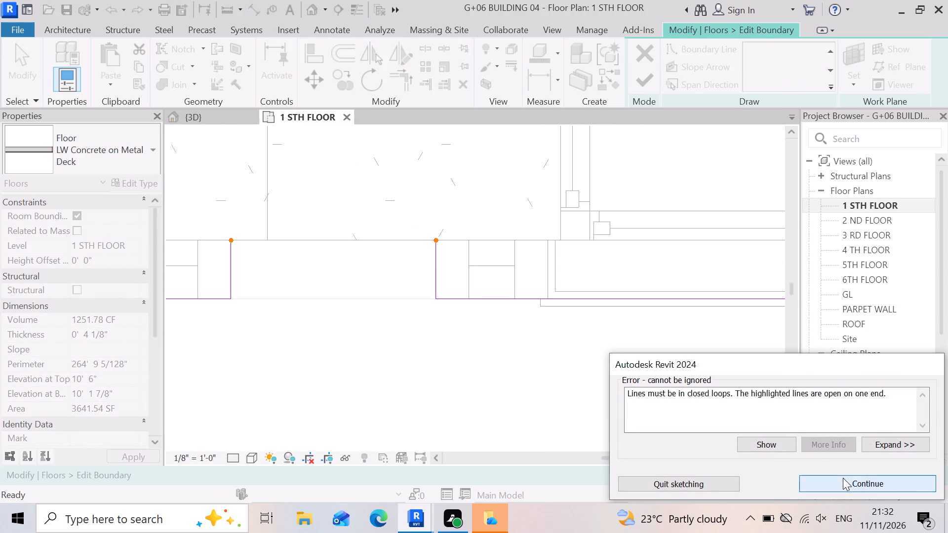
Inspect the ends of the boundary lines on both sides of the front recess beside the balcony.
scroll(544, 284, up, 6)
scroll(320, 247, up, 4)
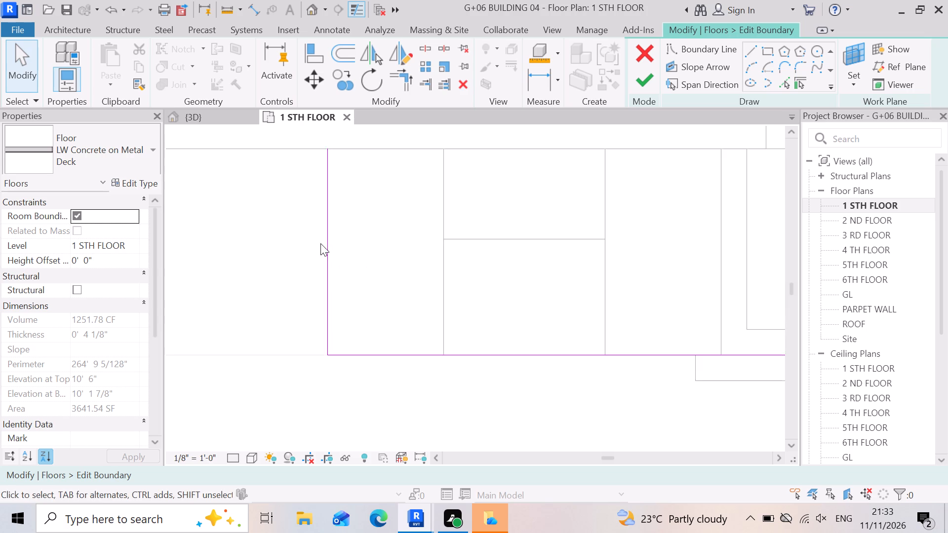
scroll(549, 300, down, 12)
scroll(320, 313, up, 3)
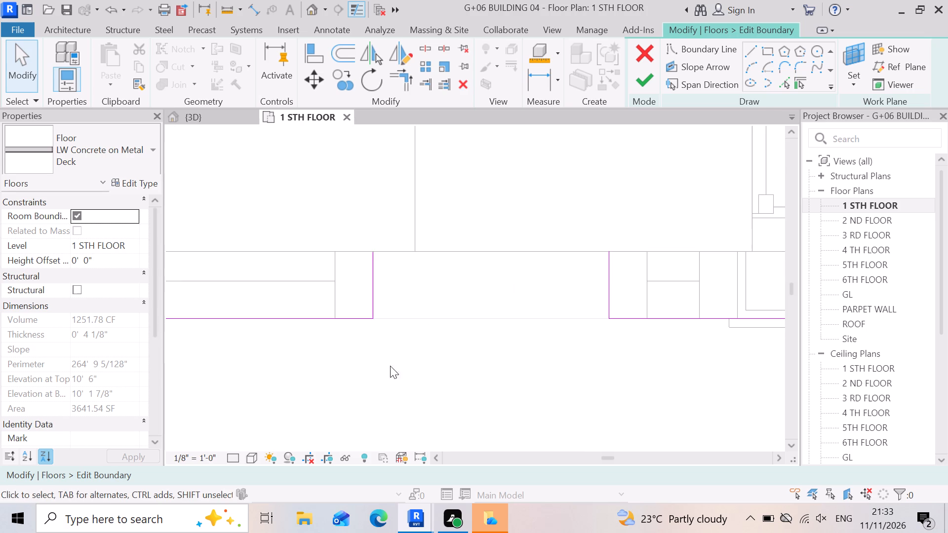
scroll(437, 395, up, 3)
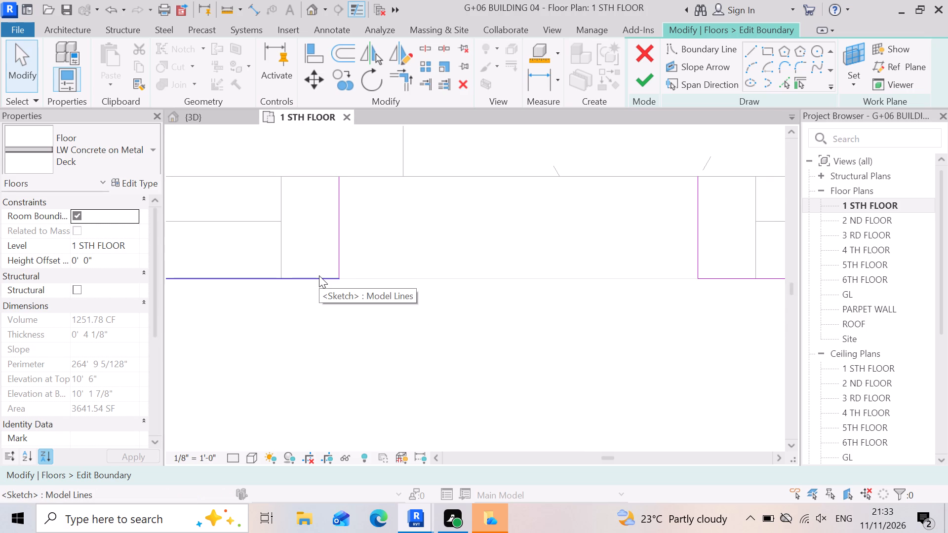
scroll(579, 189, down, 3)
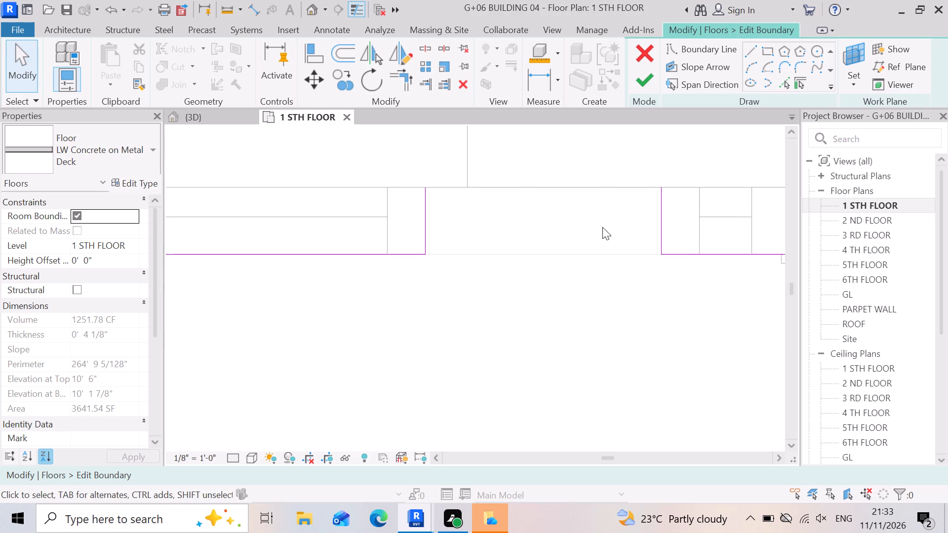
scroll(602, 227, down, 2)
scroll(637, 316, down, 4)
scroll(410, 287, up, 6)
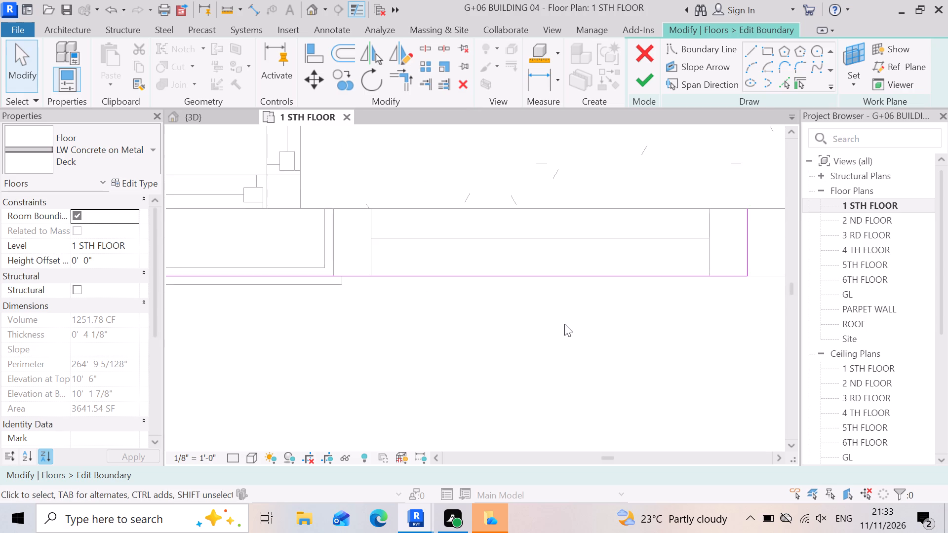
Examine the floor boundary at the remaining recesses along the whole front facade, checking for gaps in the loop.
scroll(564, 324, down, 4)
scroll(504, 285, down, 9)
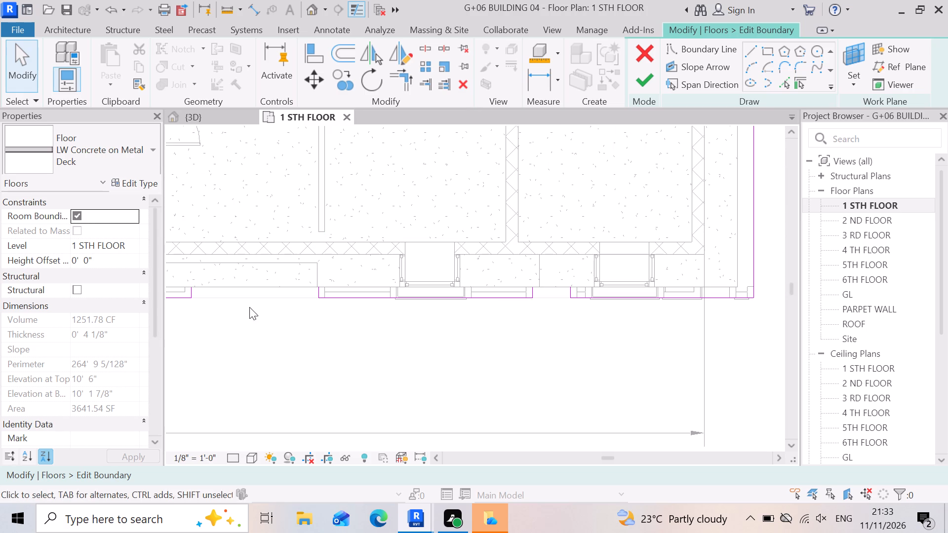
scroll(483, 303, down, 3)
scroll(320, 303, up, 4)
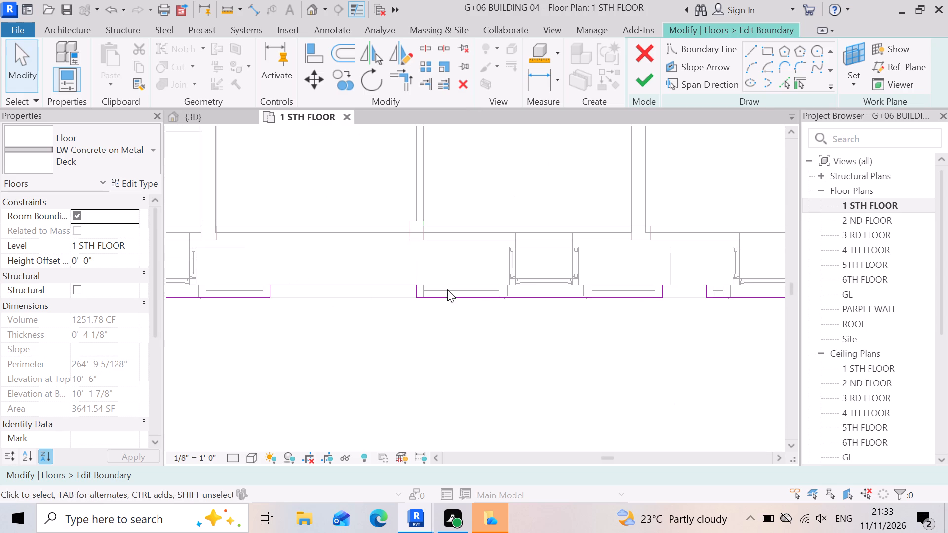
scroll(575, 294, down, 3)
scroll(409, 292, down, 4)
scroll(267, 299, up, 7)
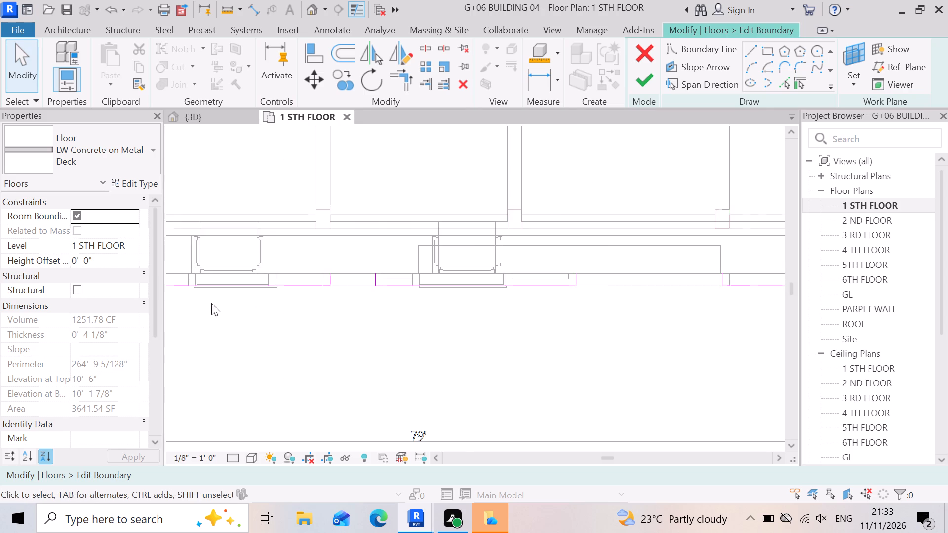
scroll(204, 304, up, 6)
scroll(578, 302, down, 6)
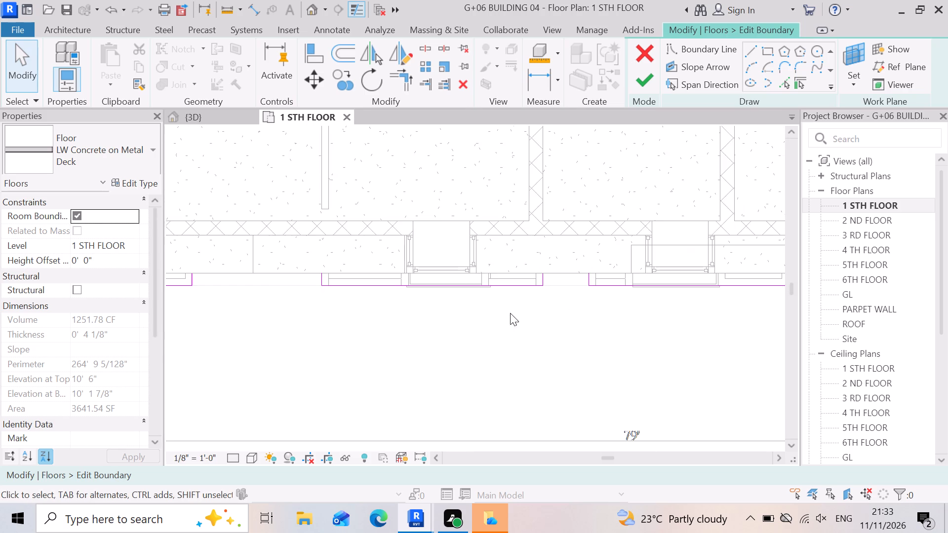
scroll(509, 312, down, 4)
scroll(476, 339, down, 4)
scroll(212, 326, up, 2)
scroll(349, 373, up, 3)
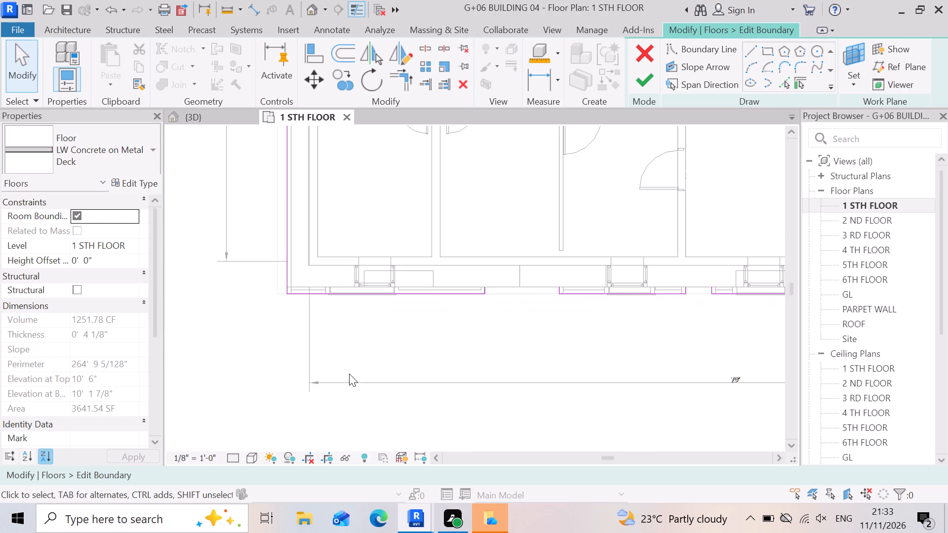
scroll(533, 303, up, 6)
scroll(512, 254, up, 6)
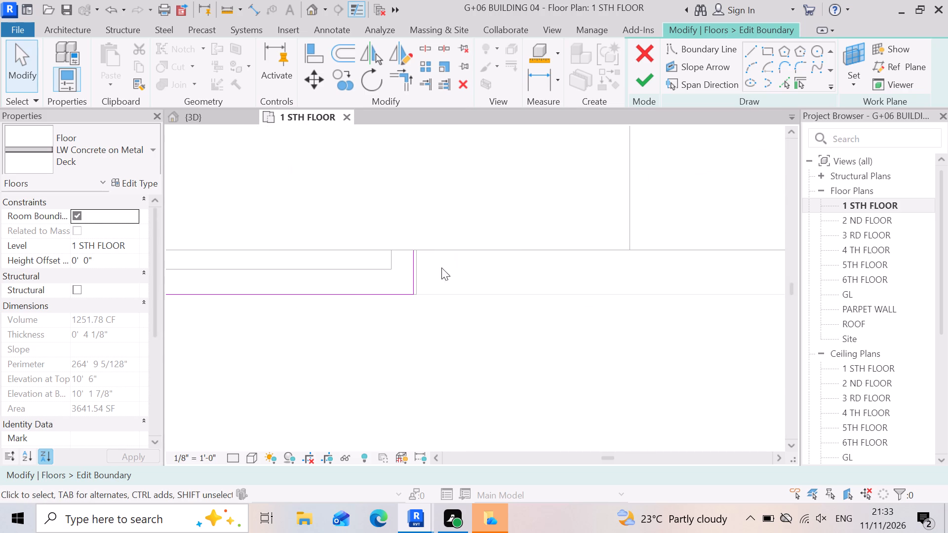
scroll(381, 269, up, 10)
scroll(336, 244, down, 13)
scroll(348, 268, down, 8)
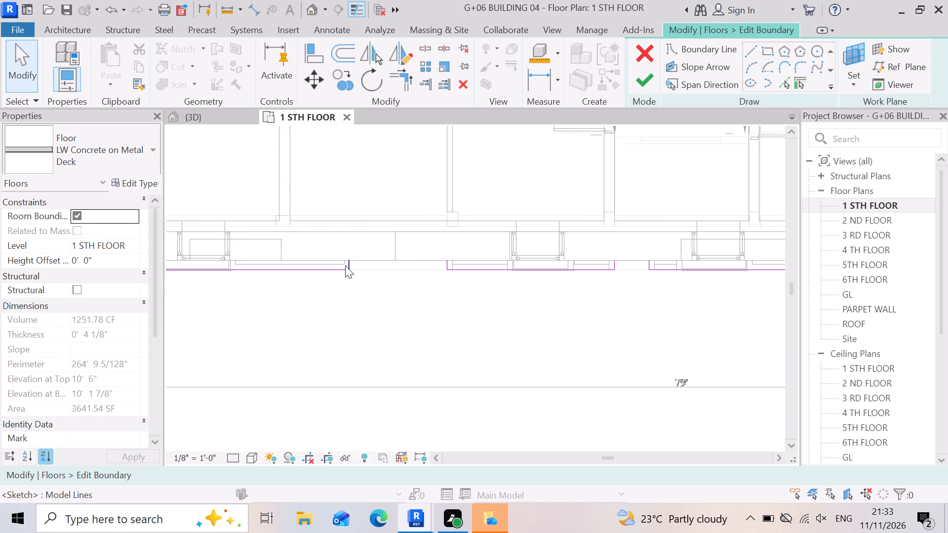
scroll(344, 266, down, 7)
scroll(376, 235, up, 3)
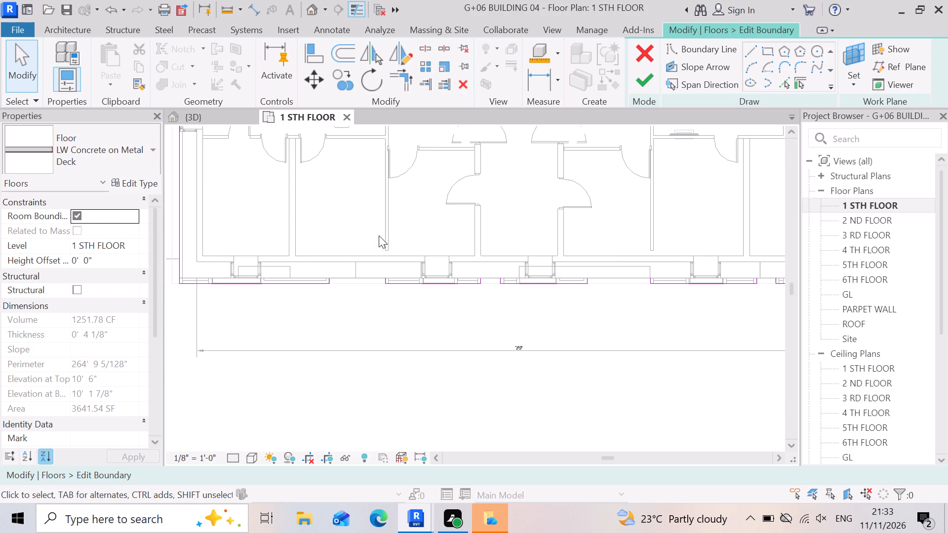
Examine the short boundary line on the right side of the first front recess and where its ends meet the facade.
scroll(355, 282, up, 7)
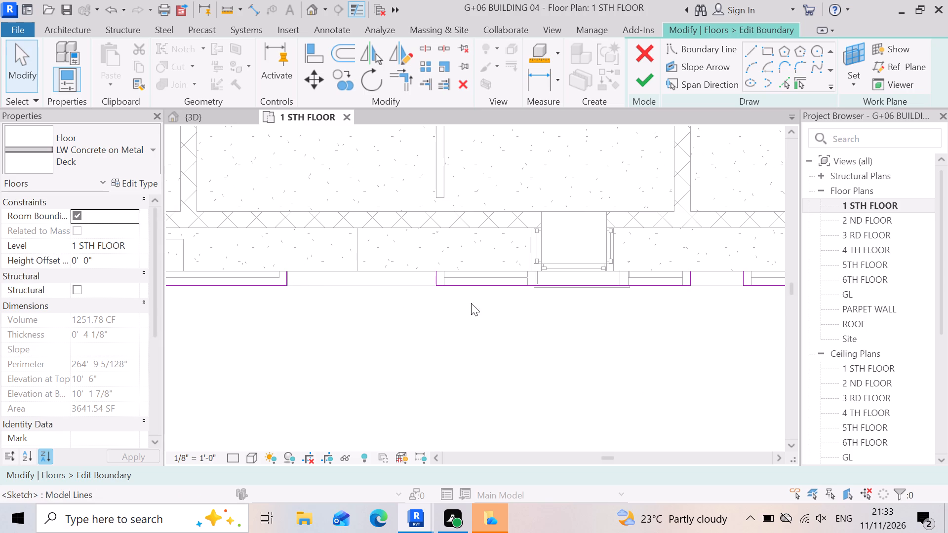
click(438, 279)
scroll(438, 277, up, 4)
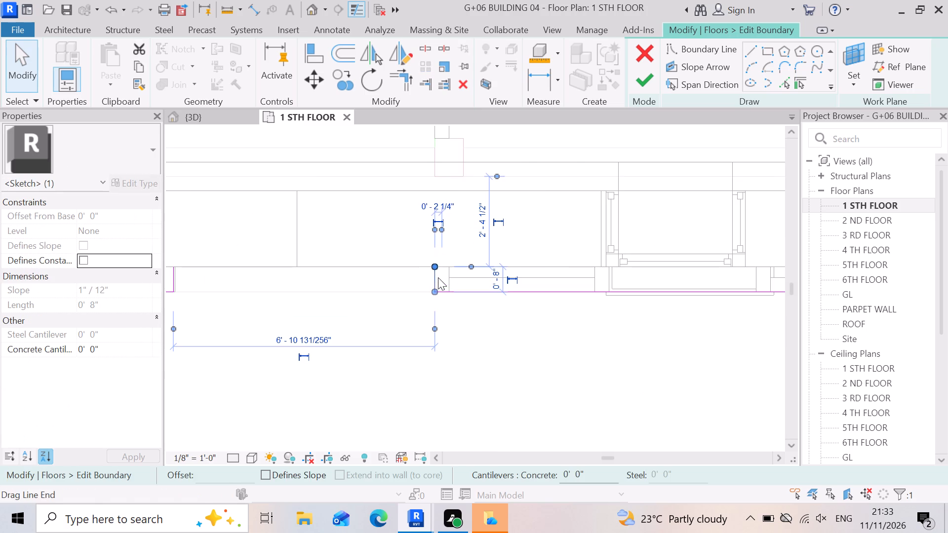
click(510, 353)
scroll(453, 316, up, 7)
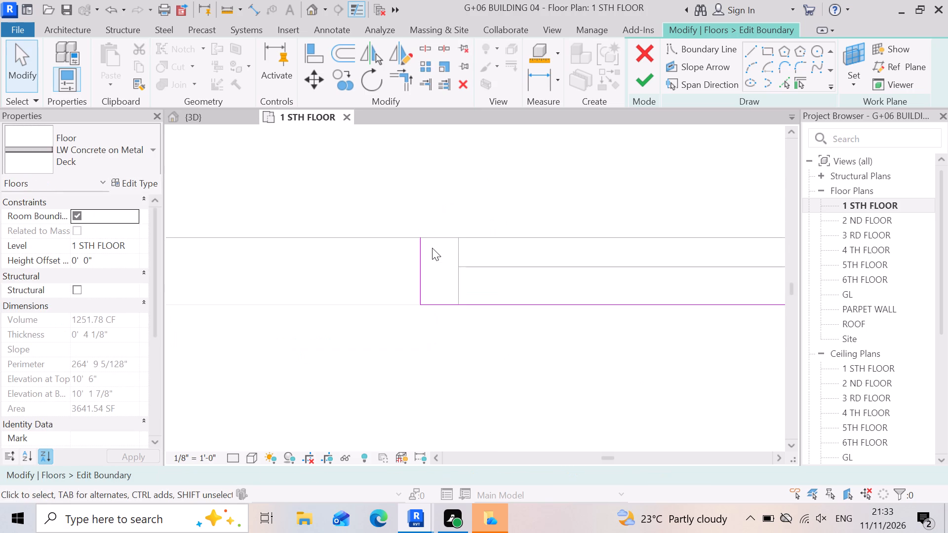
scroll(506, 256, down, 14)
scroll(492, 259, up, 2)
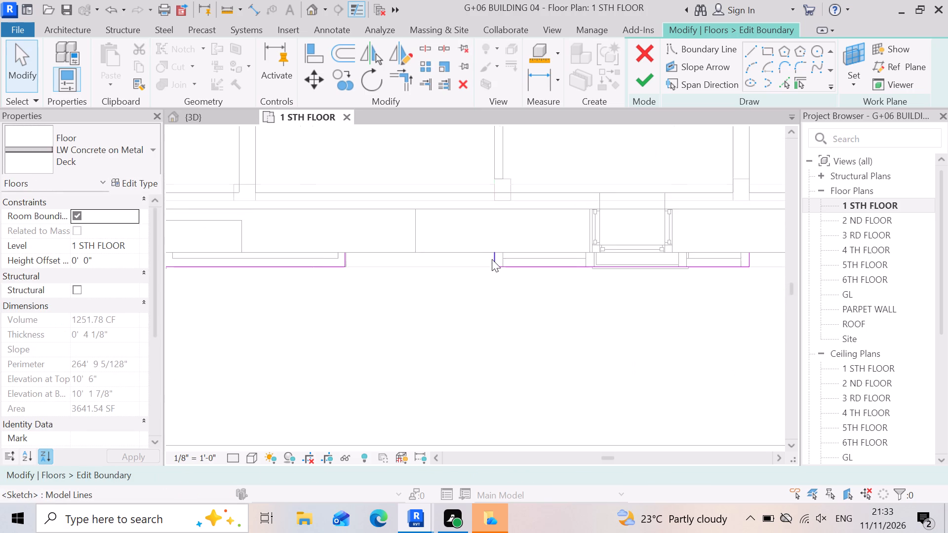
scroll(492, 259, up, 3)
scroll(495, 249, down, 7)
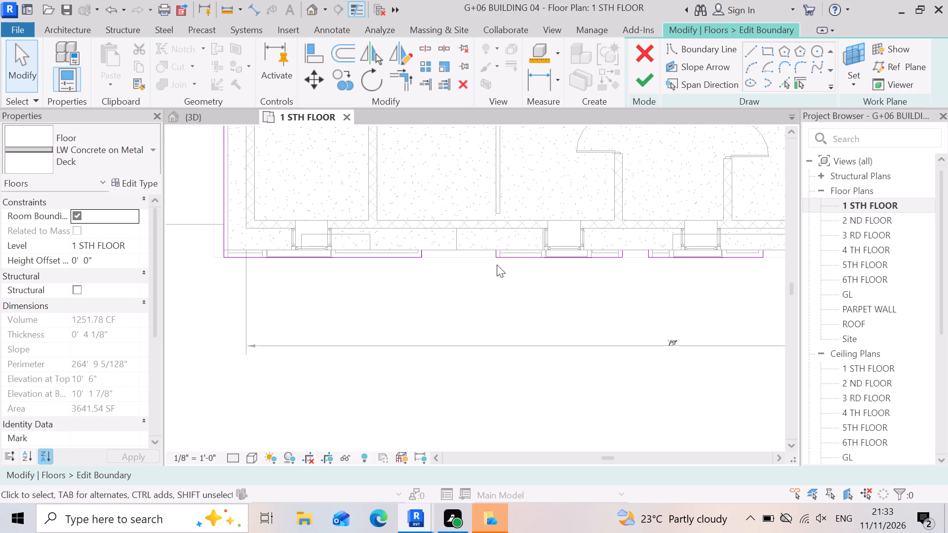
scroll(497, 262, up, 6)
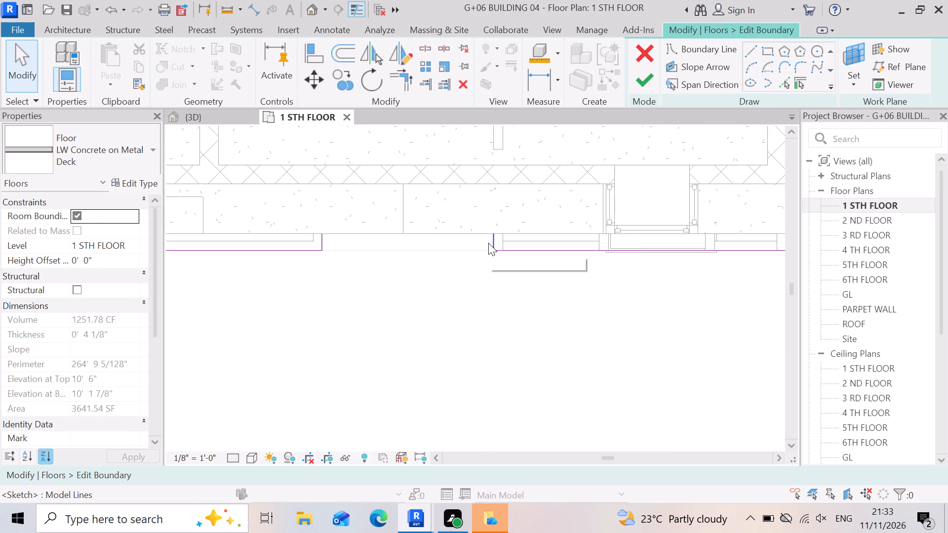
scroll(516, 232, up, 13)
scroll(590, 248, down, 9)
scroll(613, 313, down, 4)
Stretch the left side boundary line of the first front recess straight inward to the wall's inner face, making it 3' 5" long.
scroll(354, 284, up, 5)
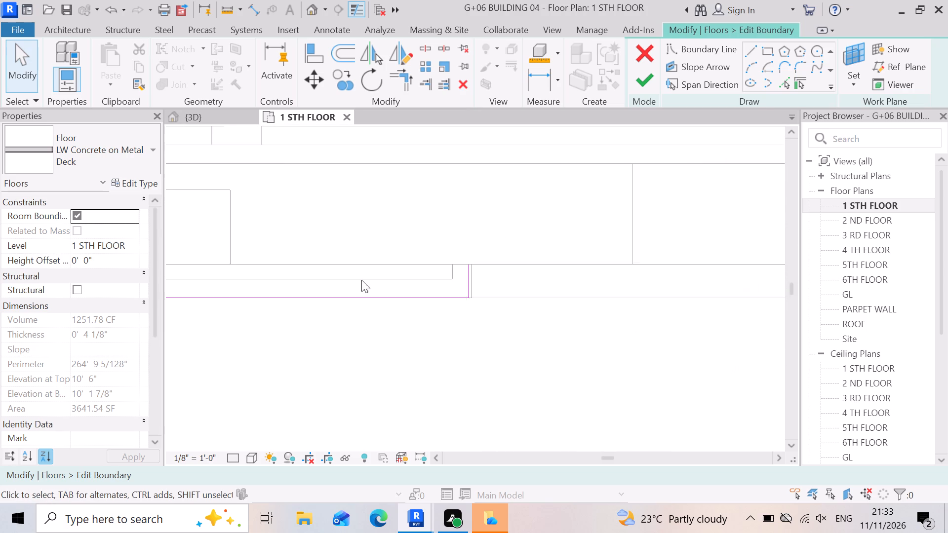
scroll(361, 280, up, 8)
scroll(459, 267, down, 4)
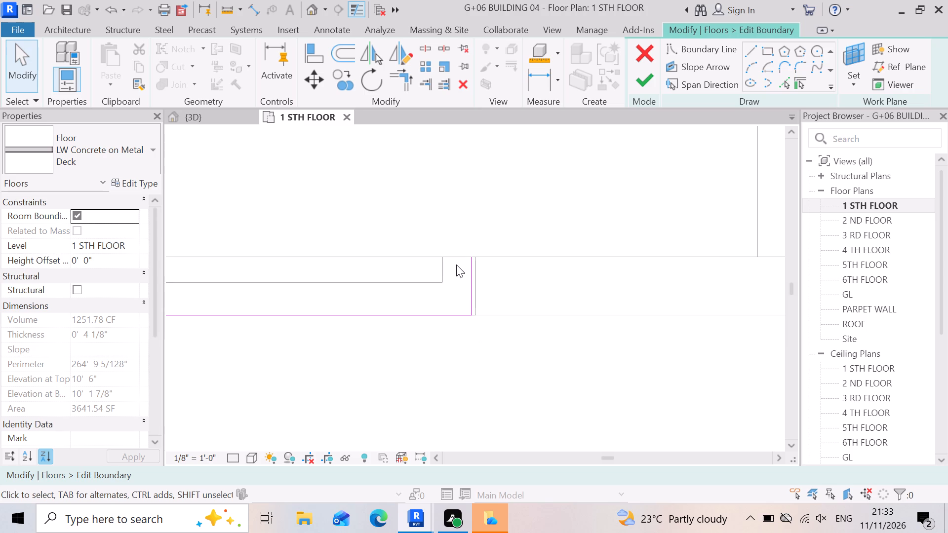
scroll(456, 257, down, 8)
scroll(480, 264, up, 12)
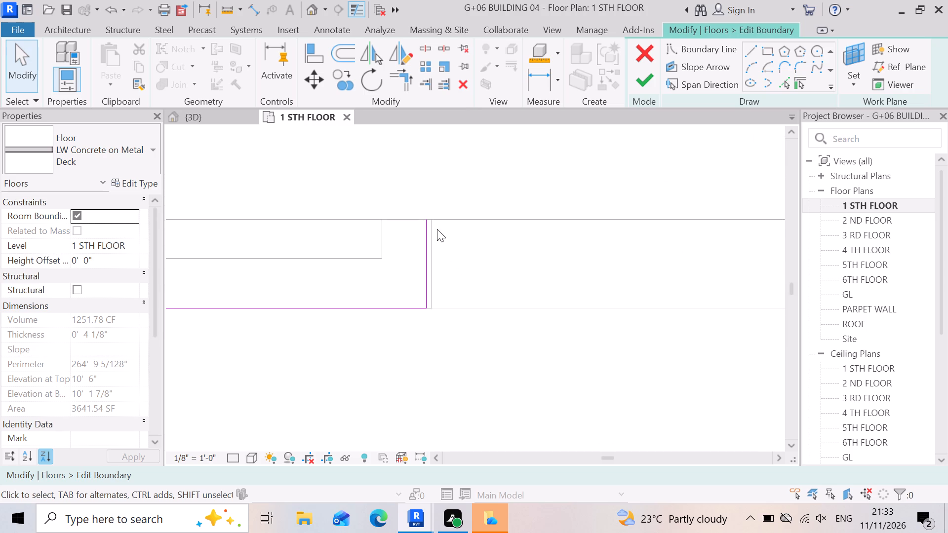
scroll(437, 229, up, 10)
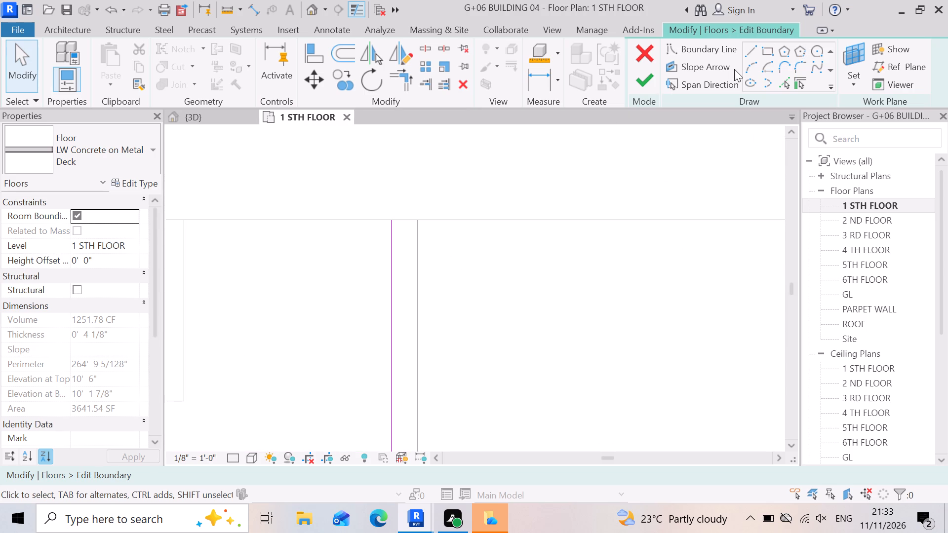
click(387, 255)
scroll(579, 328, down, 4)
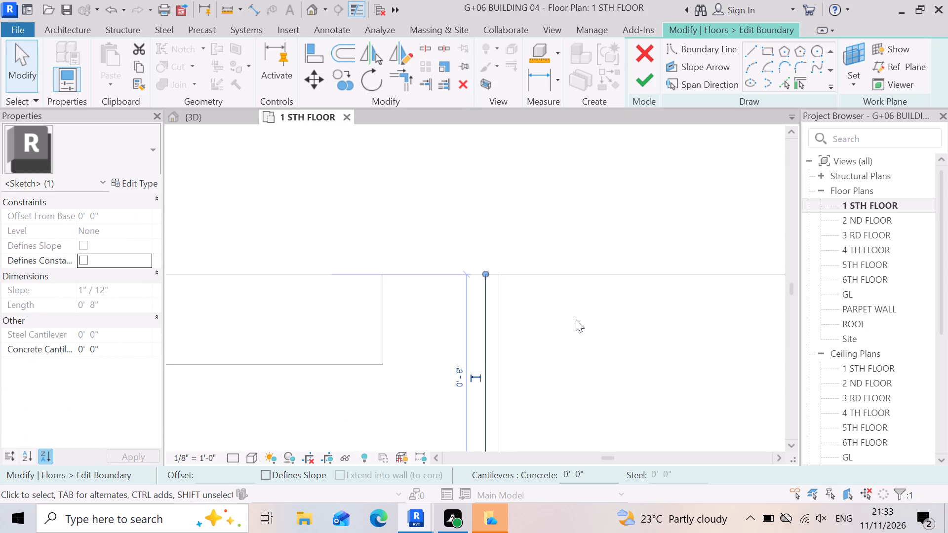
scroll(576, 319, down, 16)
scroll(566, 320, up, 7)
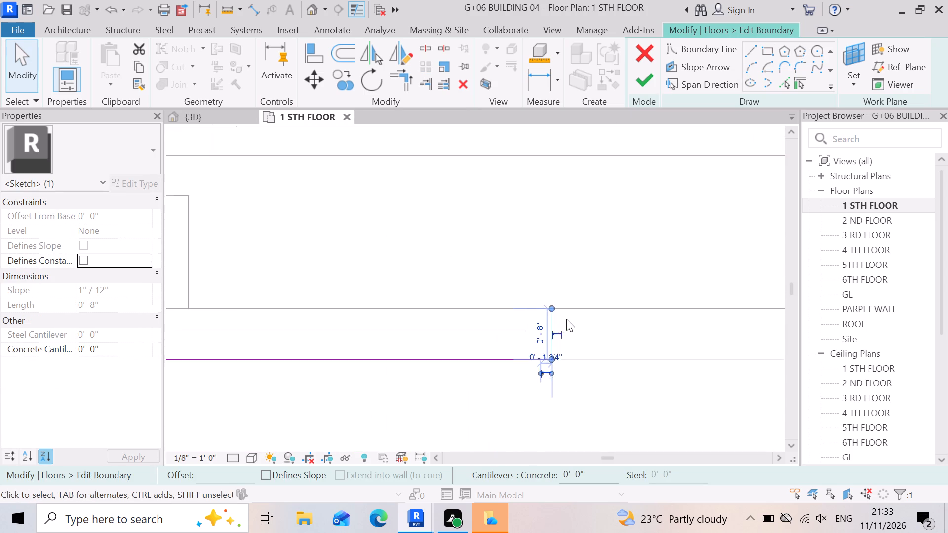
scroll(553, 313, down, 4)
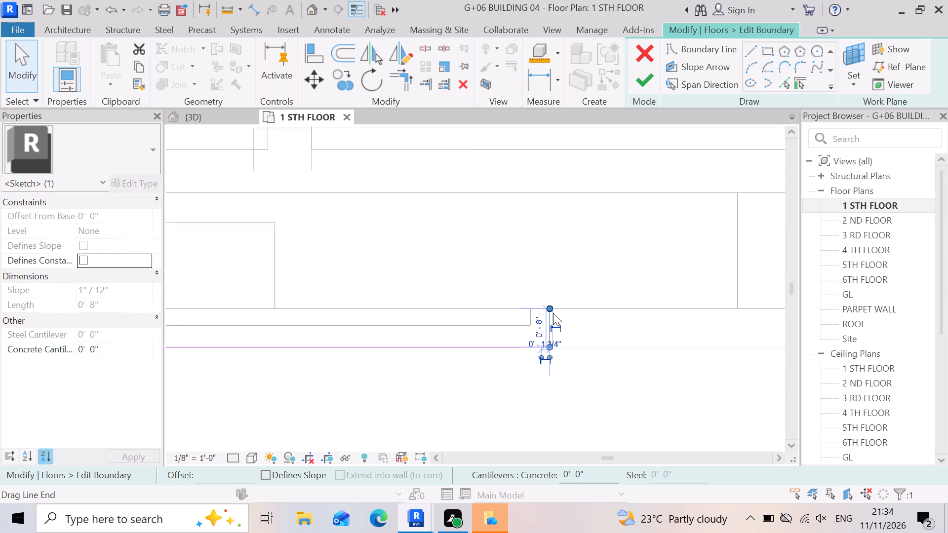
scroll(553, 313, down, 3)
drag(549, 307, 563, 237)
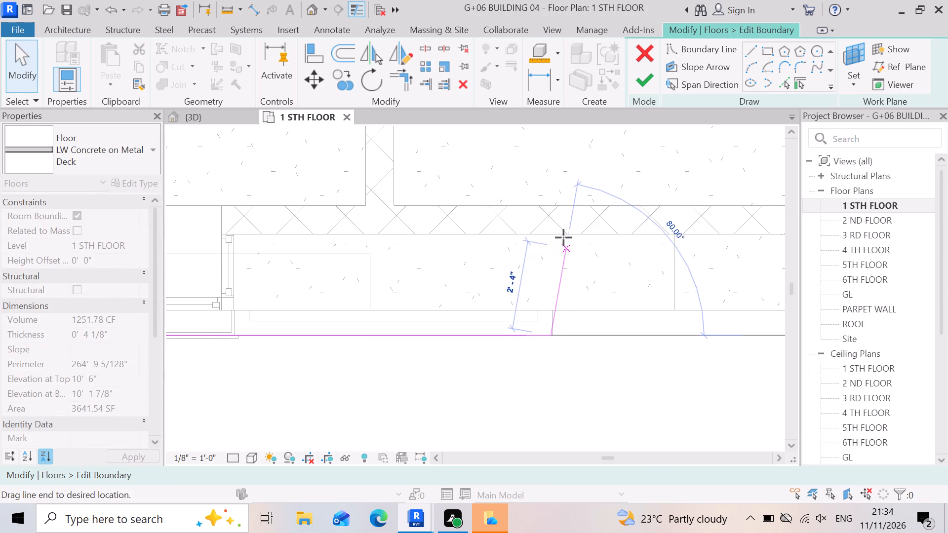
drag(563, 237, 553, 200)
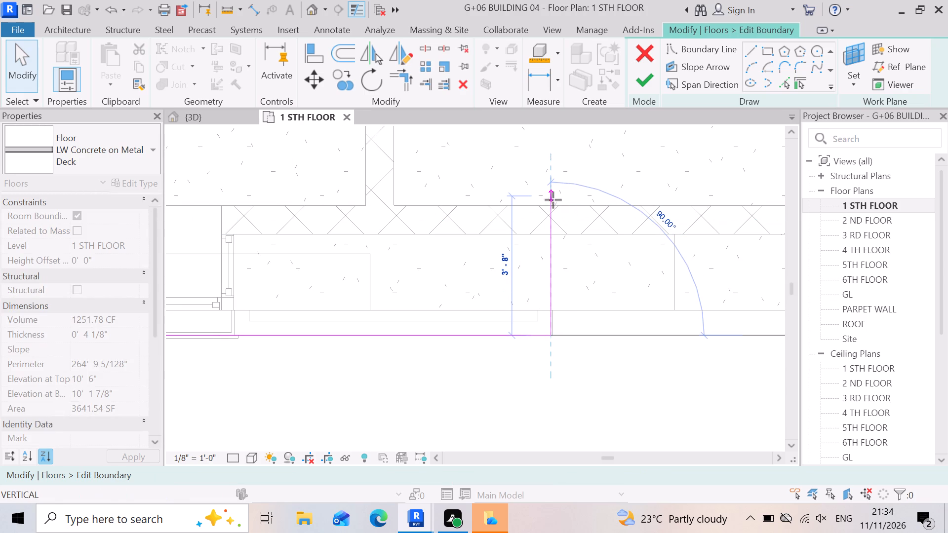
drag(553, 200, 552, 206)
scroll(460, 304, down, 4)
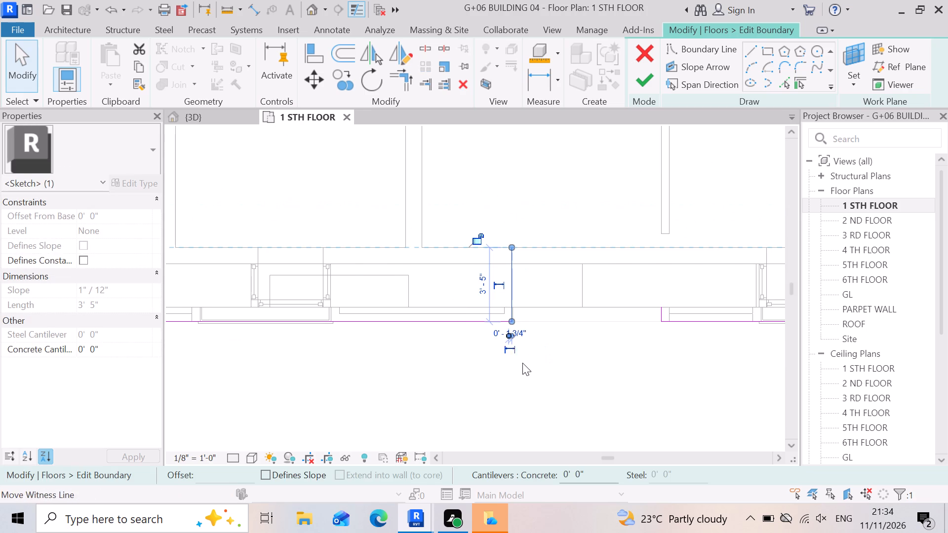
click(523, 363)
Stretch the right side boundary line of the same recess straight inward to the wall's inner face, making it 3' 5" long.
scroll(520, 342, down, 3)
scroll(645, 350, up, 5)
click(581, 313)
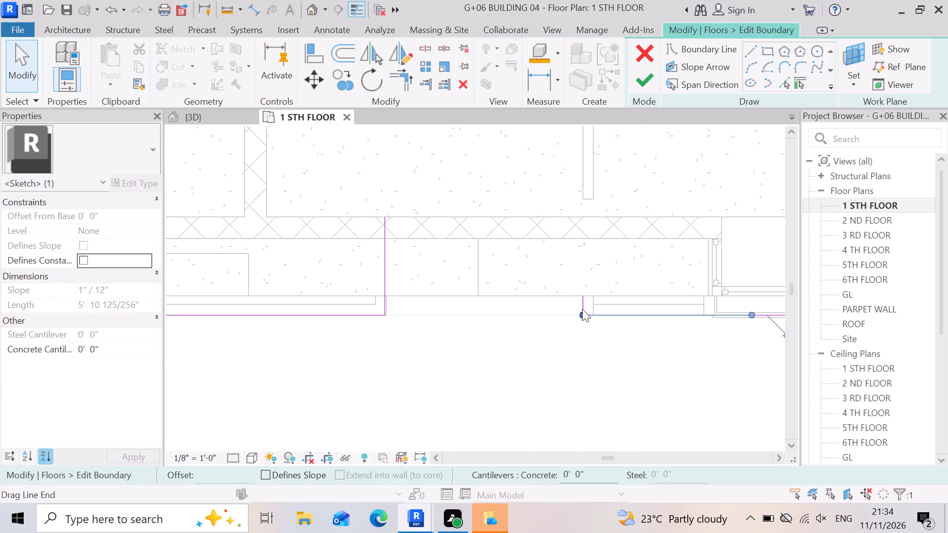
click(578, 352)
scroll(578, 316, up, 4)
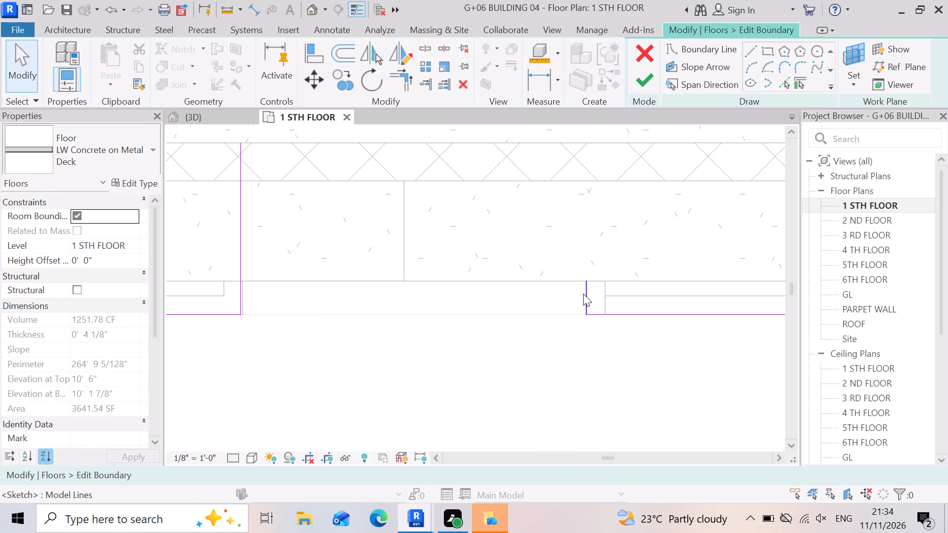
click(584, 294)
scroll(591, 355, down, 3)
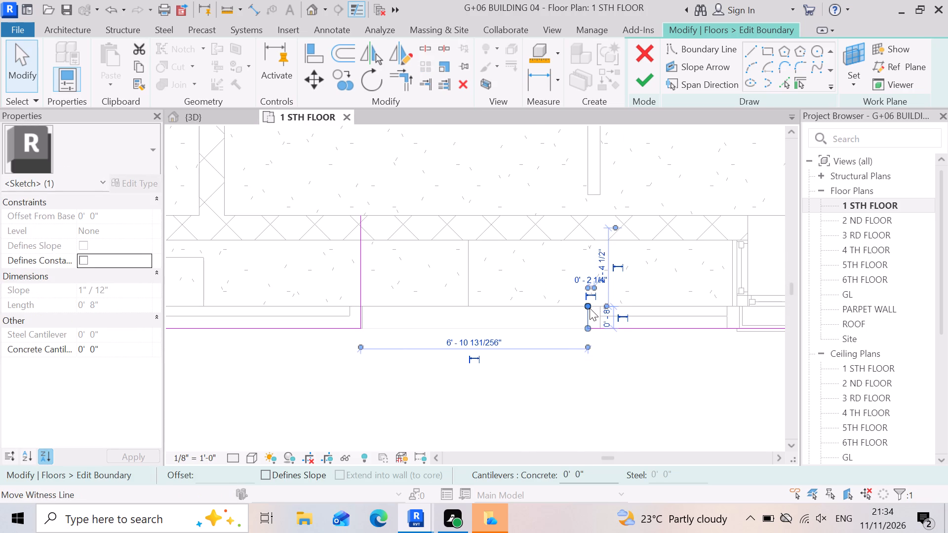
drag(590, 308, 593, 226)
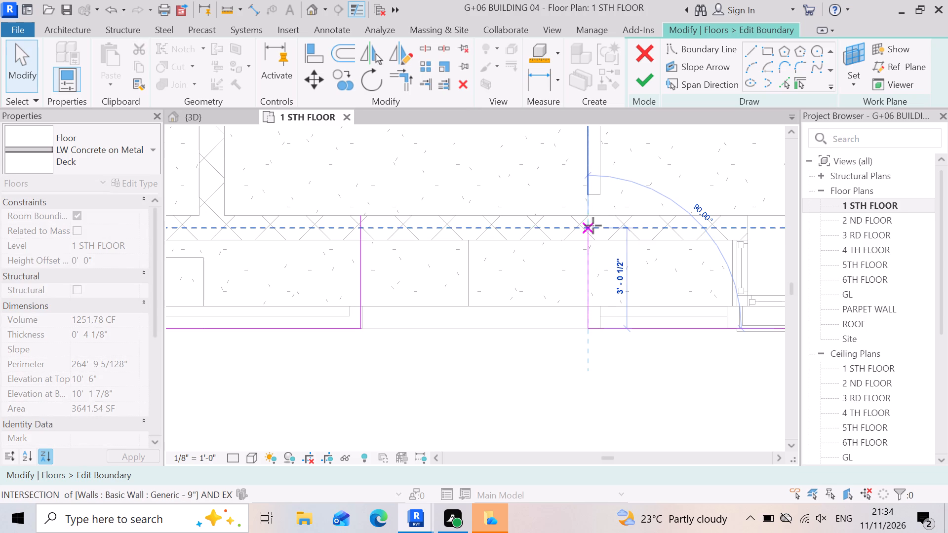
drag(593, 226, 594, 216)
click(507, 349)
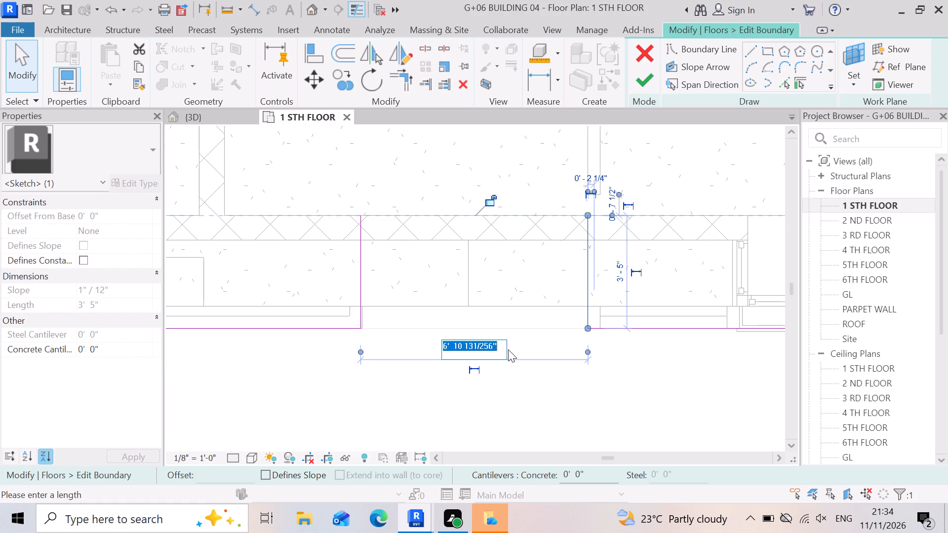
scroll(434, 321, down, 4)
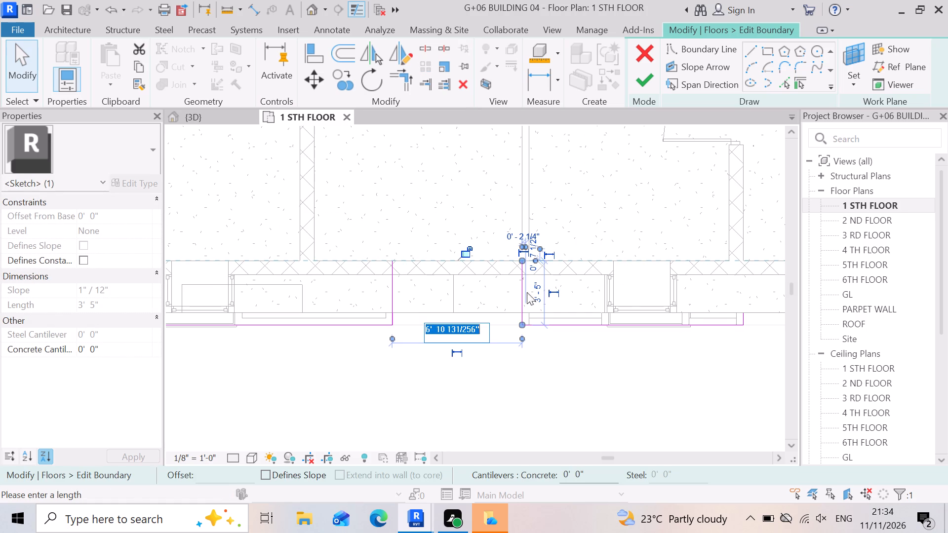
scroll(421, 279, down, 3)
scroll(465, 290, up, 6)
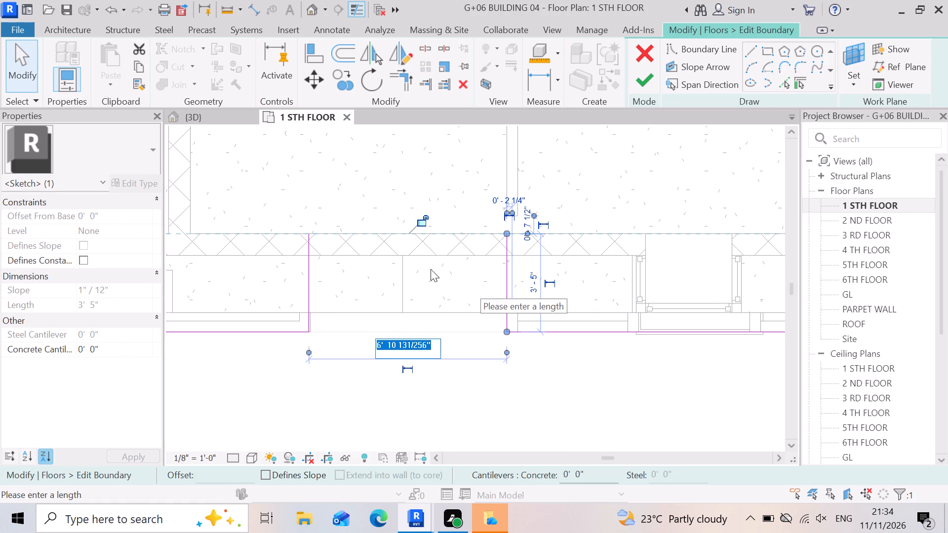
scroll(431, 269, down, 3)
click(532, 371)
scroll(426, 338, down, 4)
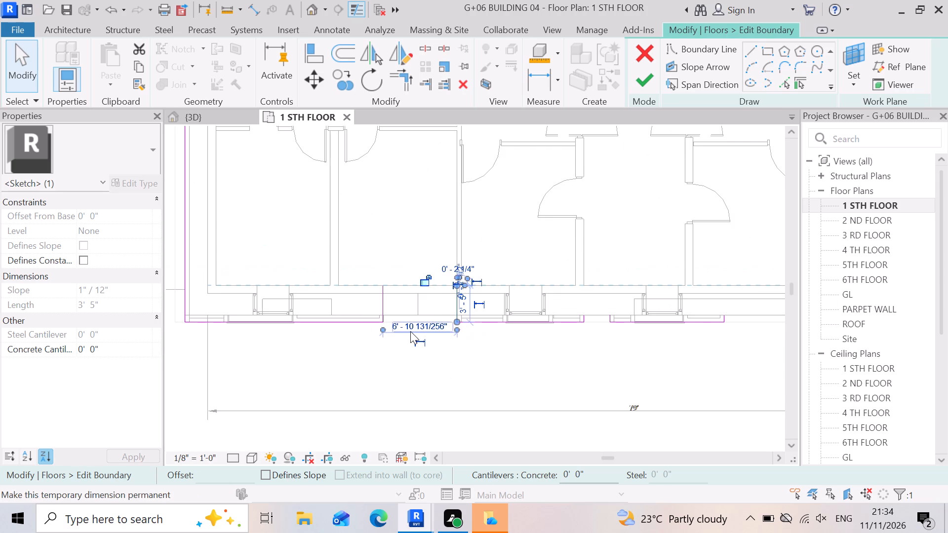
scroll(458, 378, down, 3)
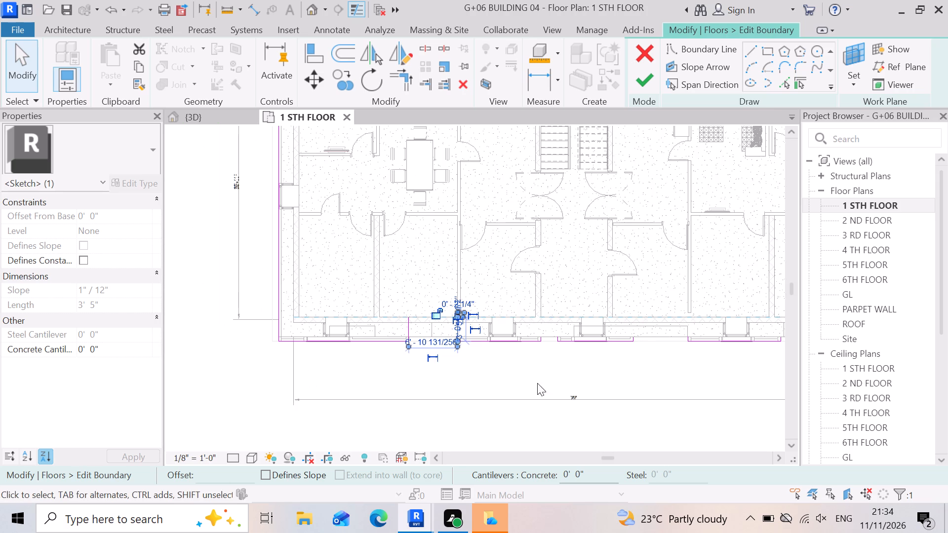
scroll(538, 376, up, 3)
click(567, 389)
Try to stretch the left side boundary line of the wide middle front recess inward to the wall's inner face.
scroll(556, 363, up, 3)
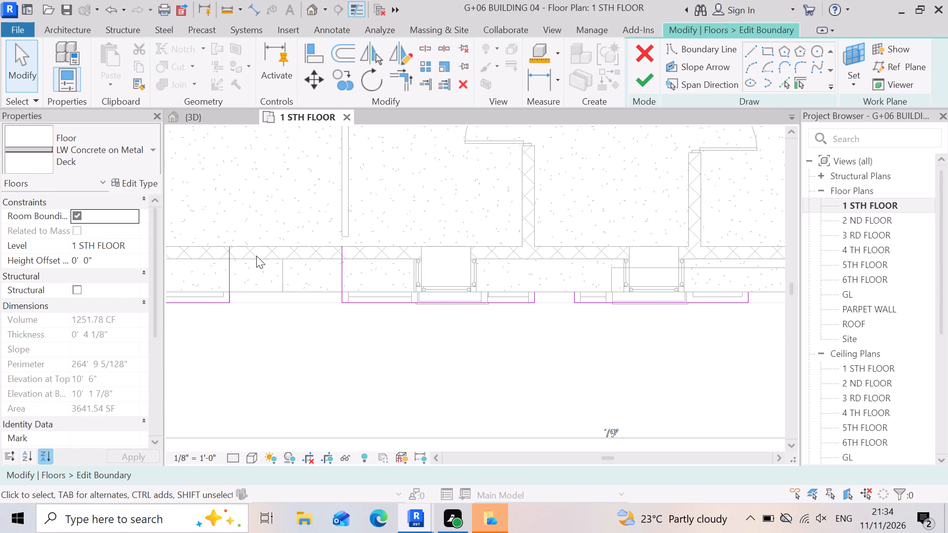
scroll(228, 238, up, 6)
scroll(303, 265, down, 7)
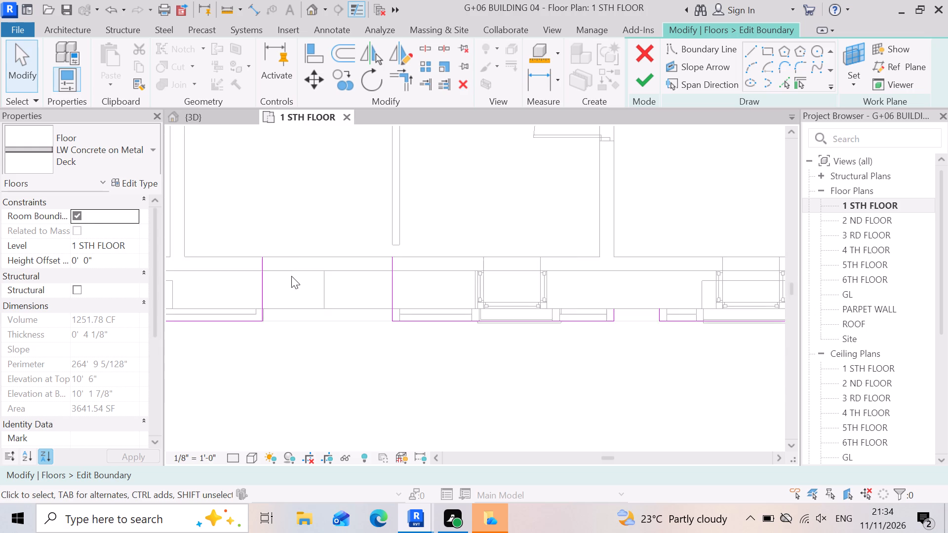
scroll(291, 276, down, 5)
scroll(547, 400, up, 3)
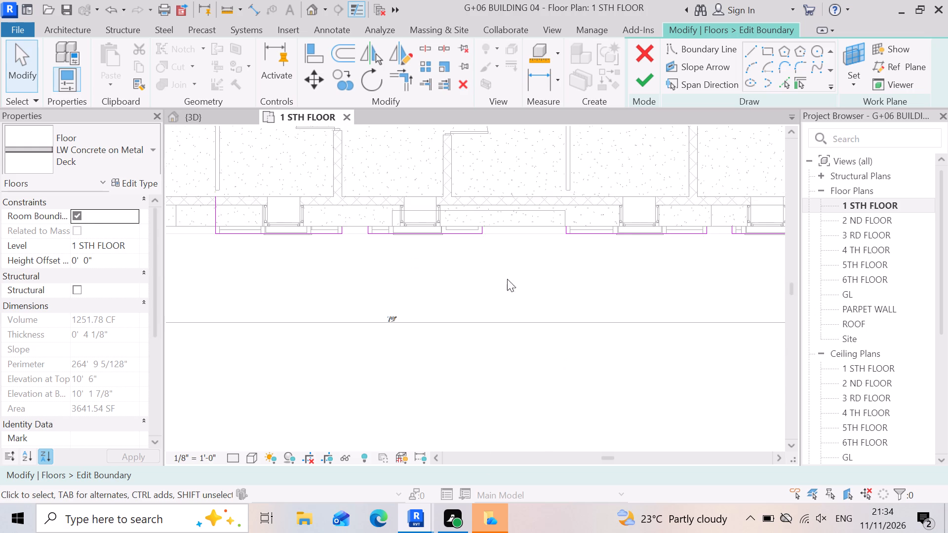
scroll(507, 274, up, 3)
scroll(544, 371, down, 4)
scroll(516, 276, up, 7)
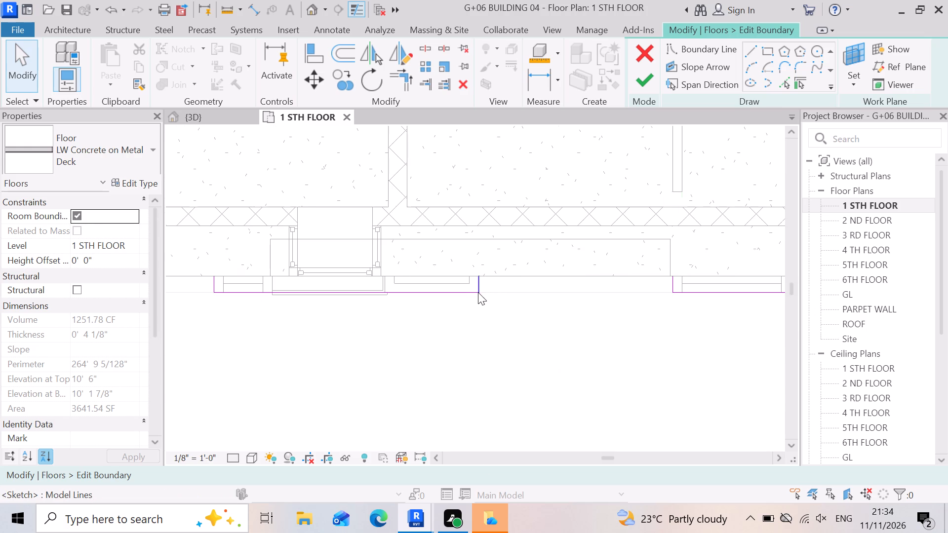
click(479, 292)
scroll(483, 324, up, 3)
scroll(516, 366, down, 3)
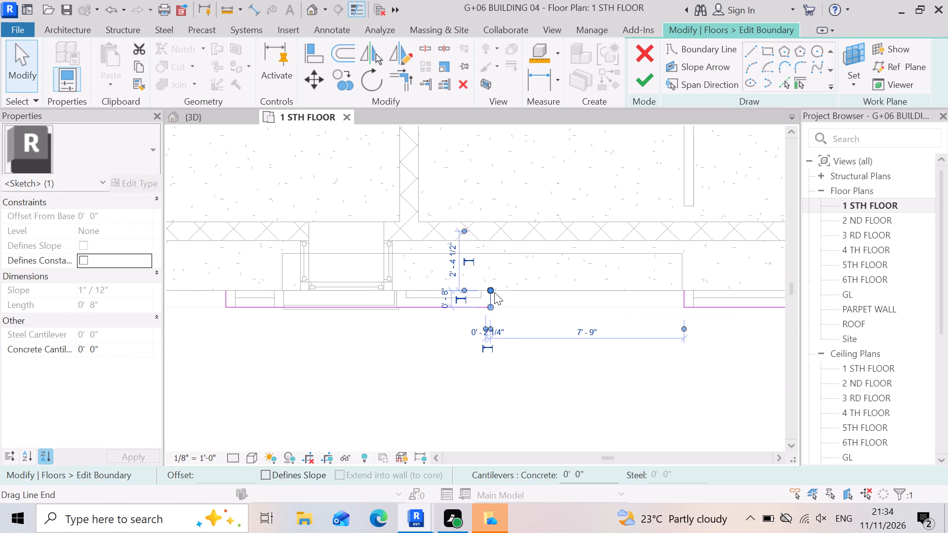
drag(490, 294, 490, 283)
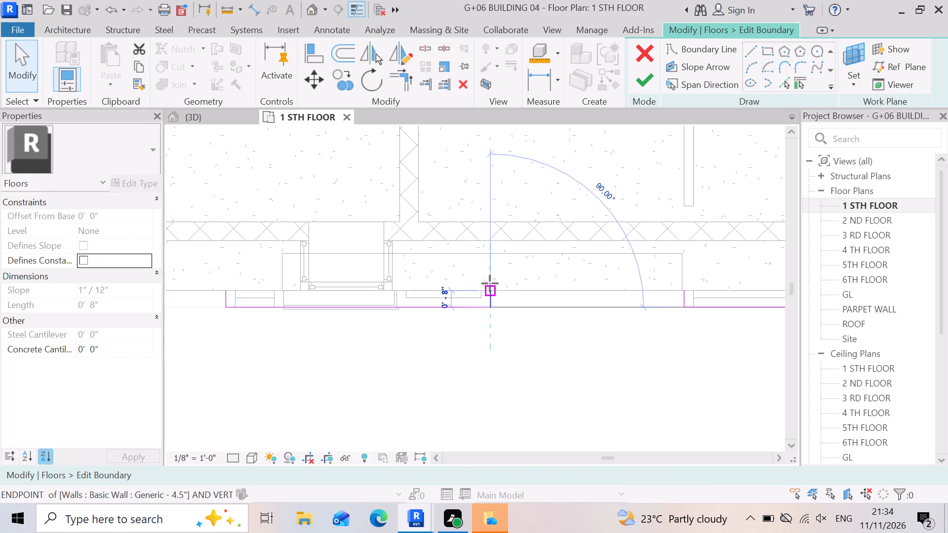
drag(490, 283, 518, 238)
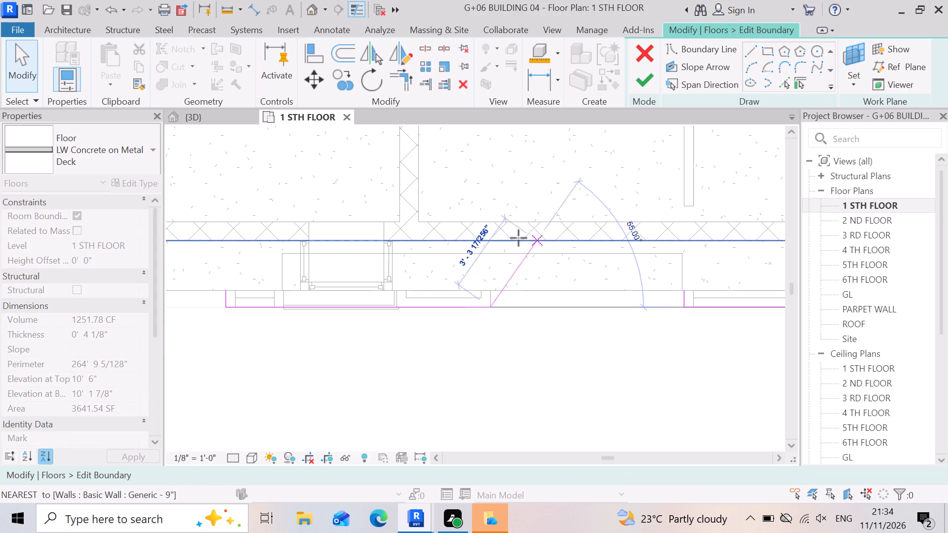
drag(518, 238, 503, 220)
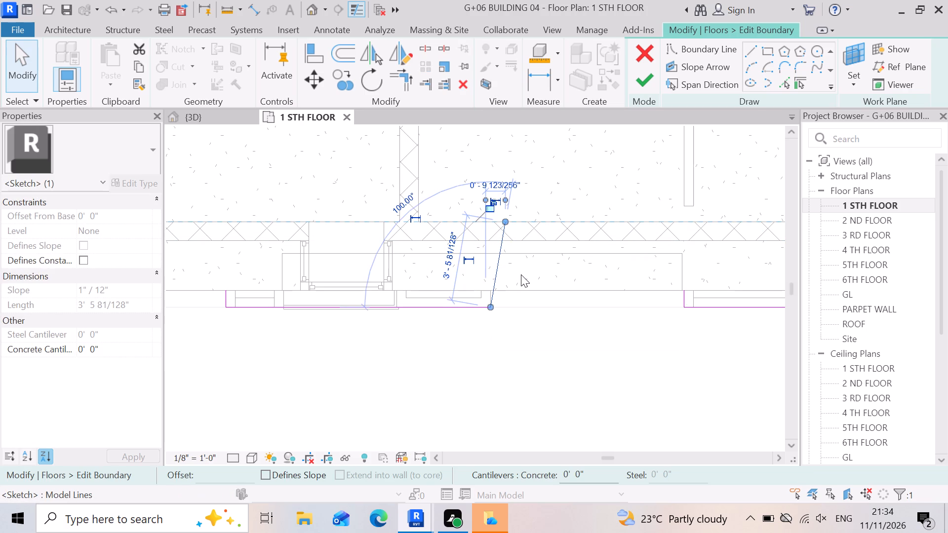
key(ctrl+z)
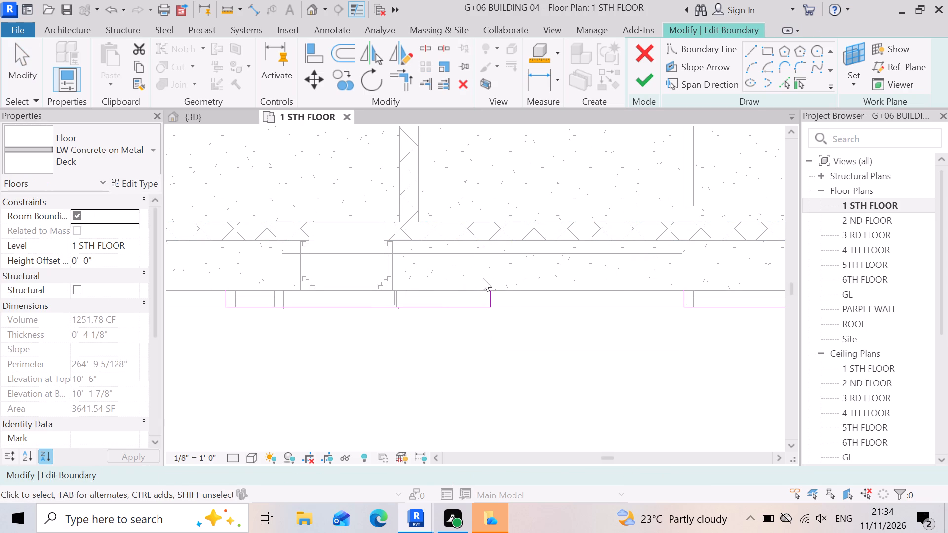
Stretch the left side boundary line of the 7' 9" wide front recess straight inward to the wall's inner face, making it 3' 5" long.
click(492, 300)
scroll(493, 300, up, 4)
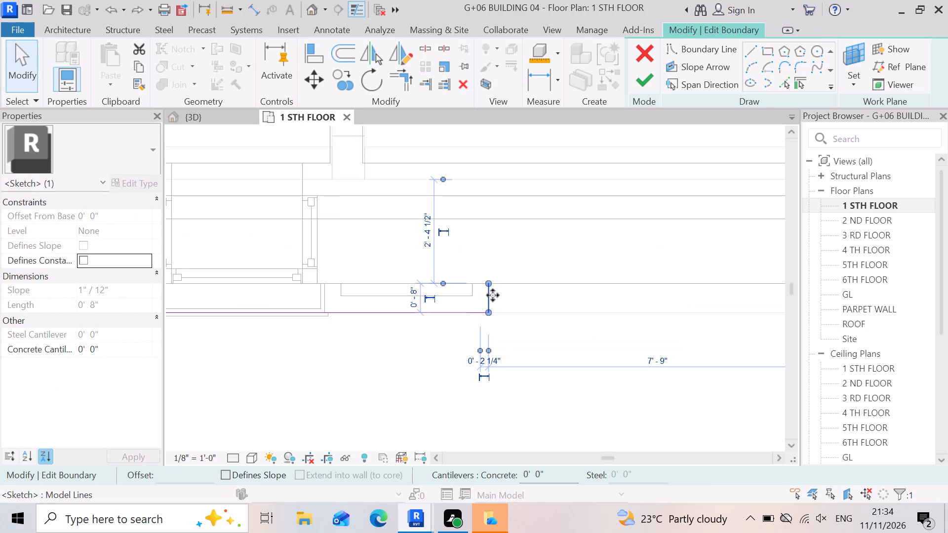
drag(488, 282, 496, 203)
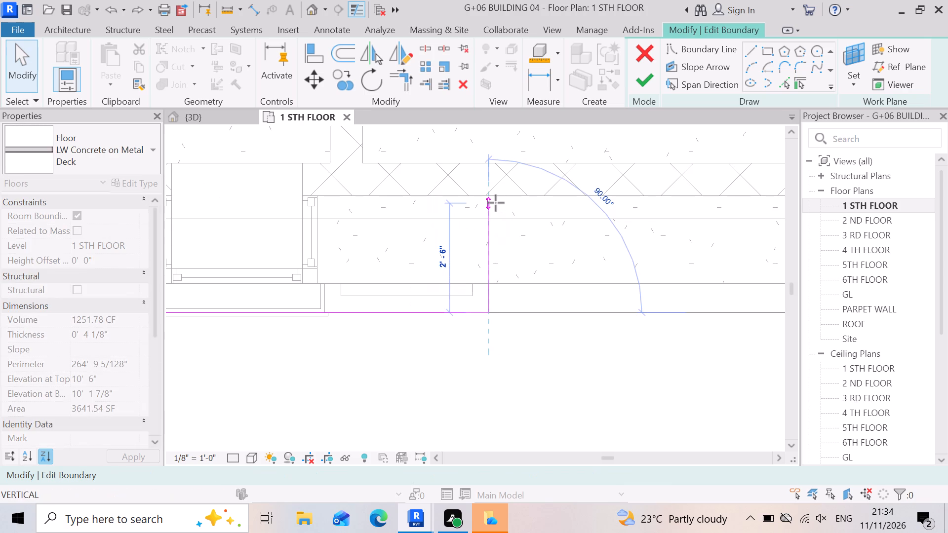
drag(496, 203, 489, 162)
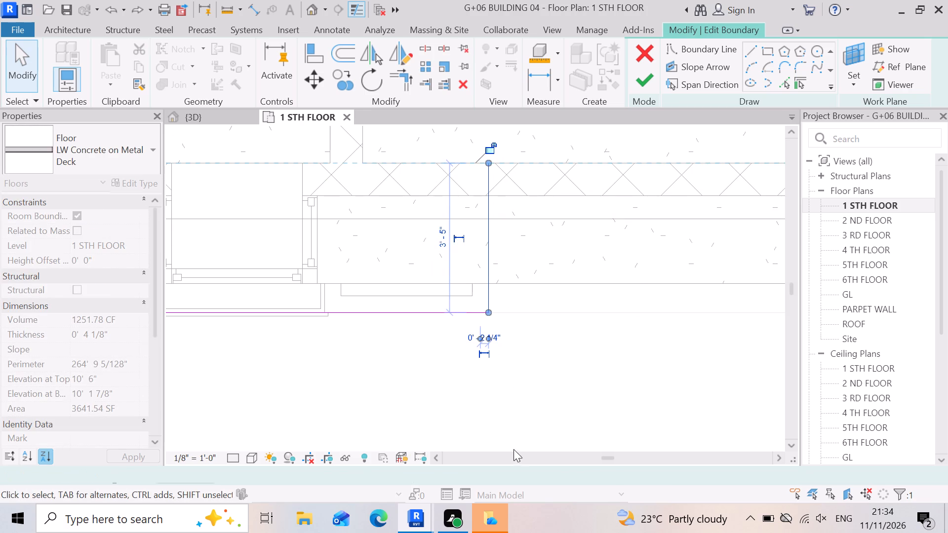
click(512, 416)
Stretch the right side boundary line of the 2' 5" wide front recess straight inward to the wall's inner face, making it 3' 5" long.
scroll(511, 400, down, 9)
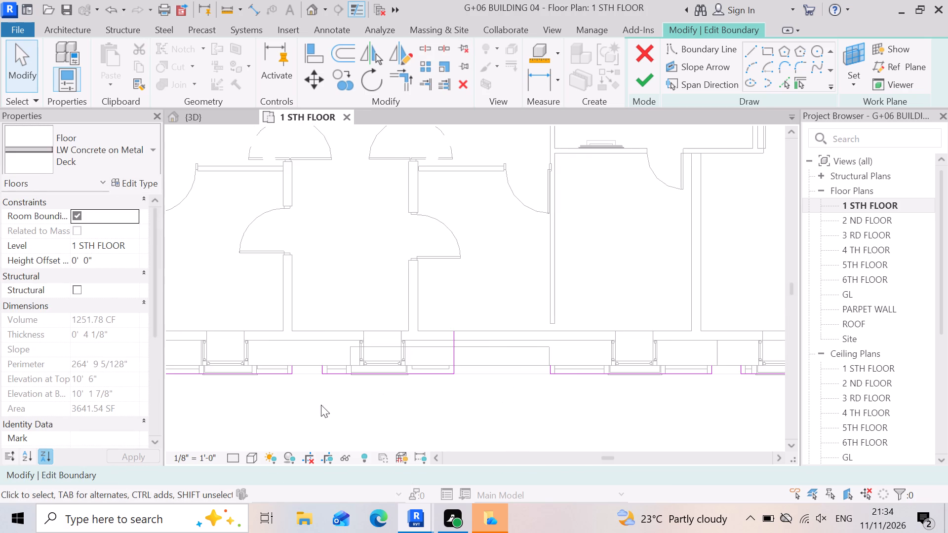
scroll(307, 398, up, 10)
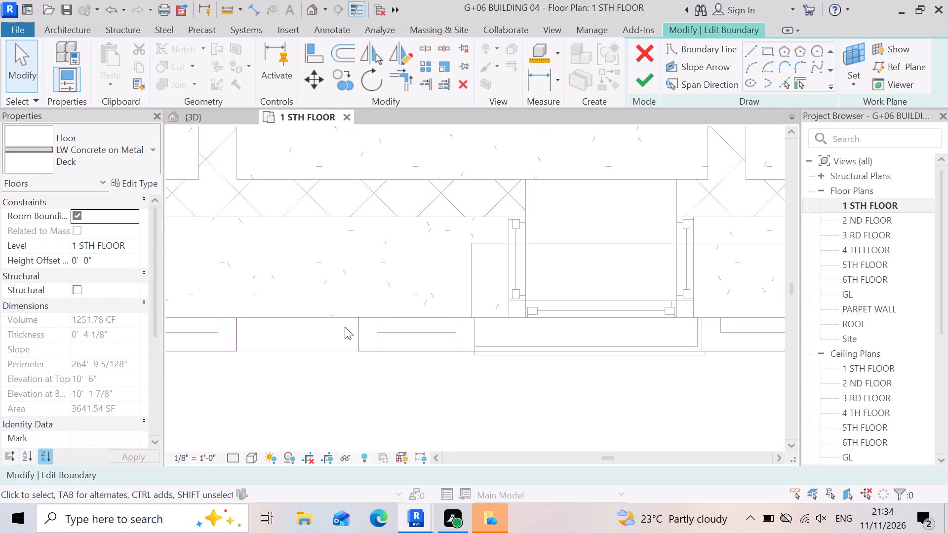
click(355, 328)
drag(357, 314, 355, 308)
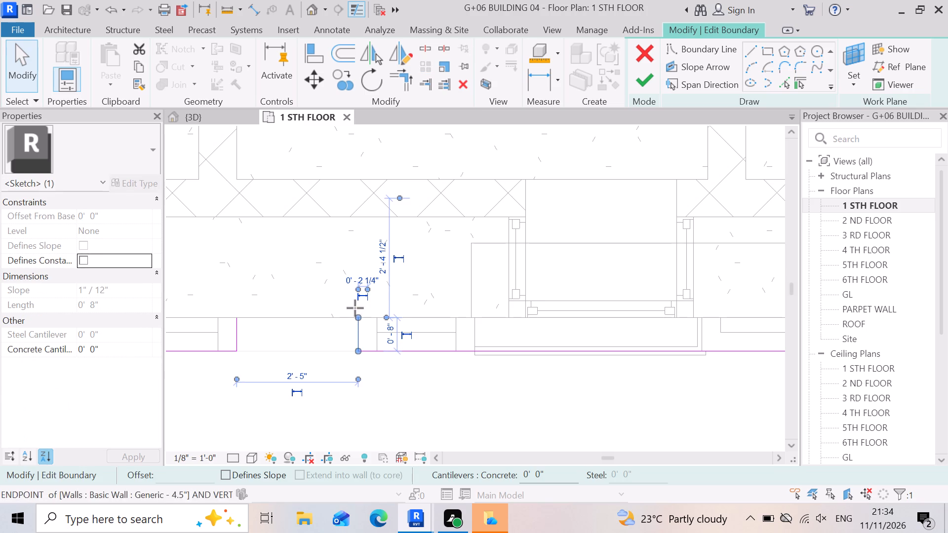
drag(355, 308, 356, 190)
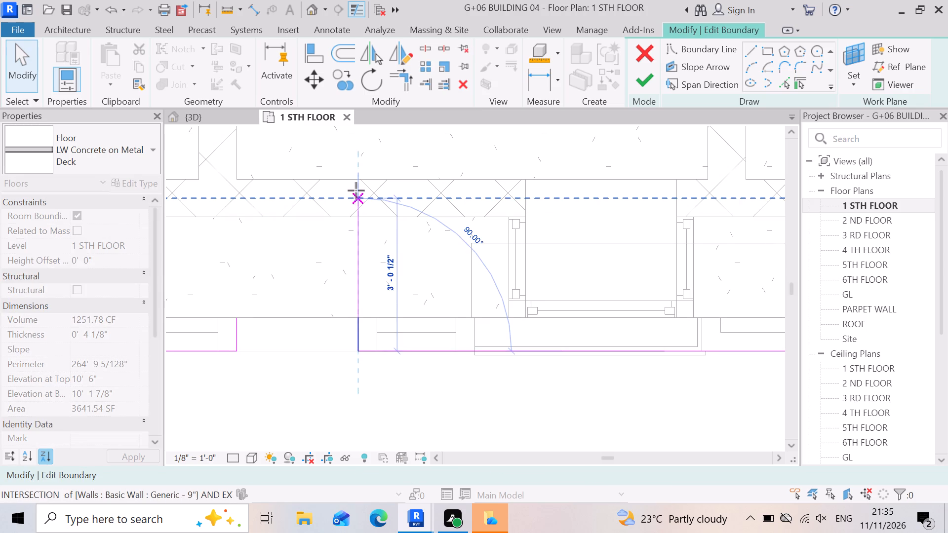
drag(356, 190, 358, 182)
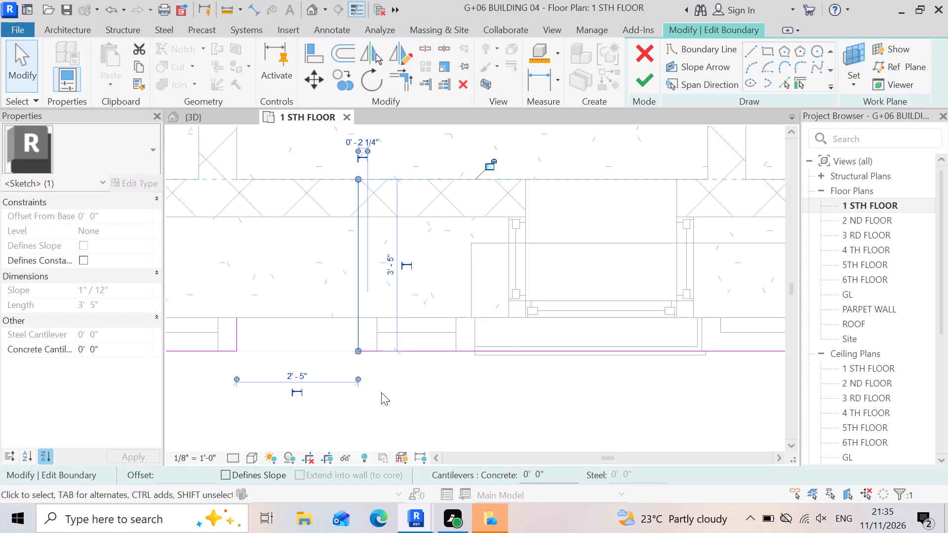
click(381, 392)
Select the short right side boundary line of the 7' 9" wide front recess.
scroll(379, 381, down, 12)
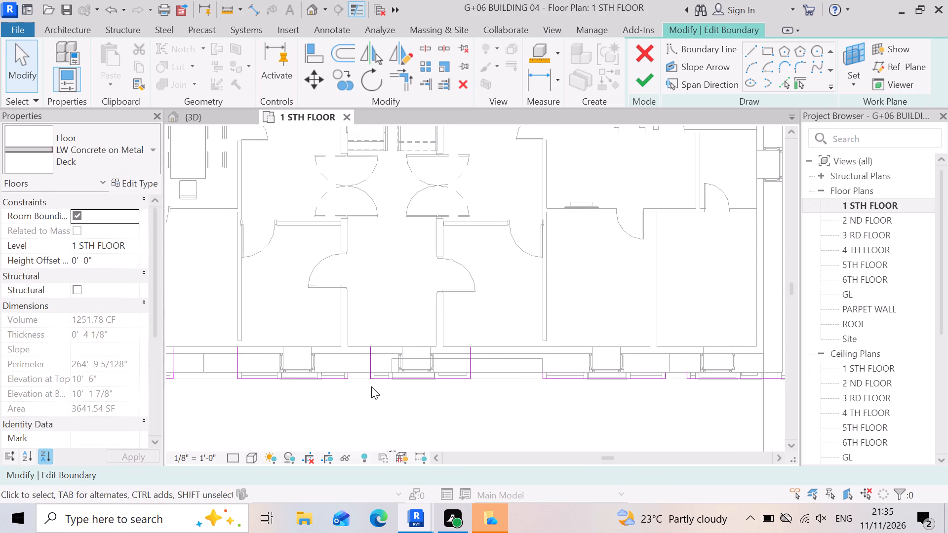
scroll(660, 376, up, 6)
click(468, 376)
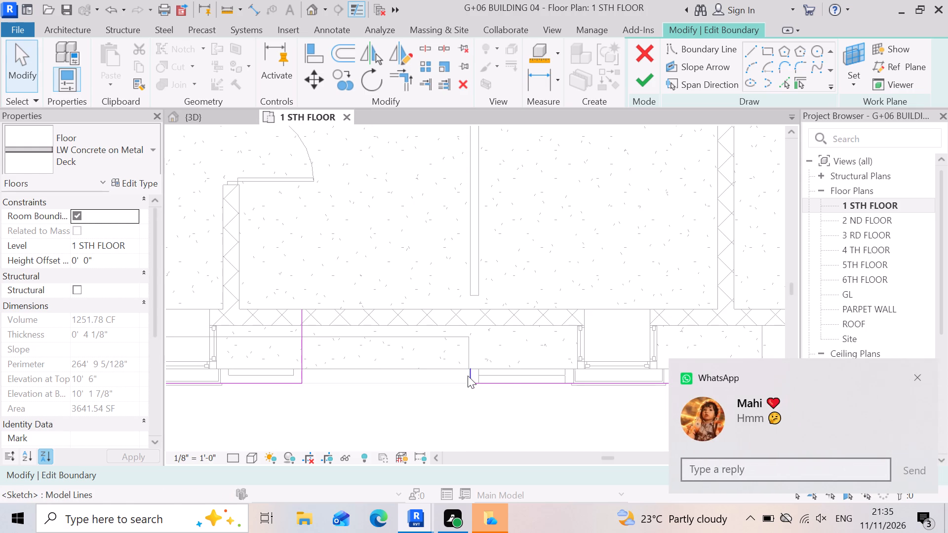
Reply "haa" to the incoming WhatsApp message from its notification.
click(752, 471)
text(haa)
click(908, 466)
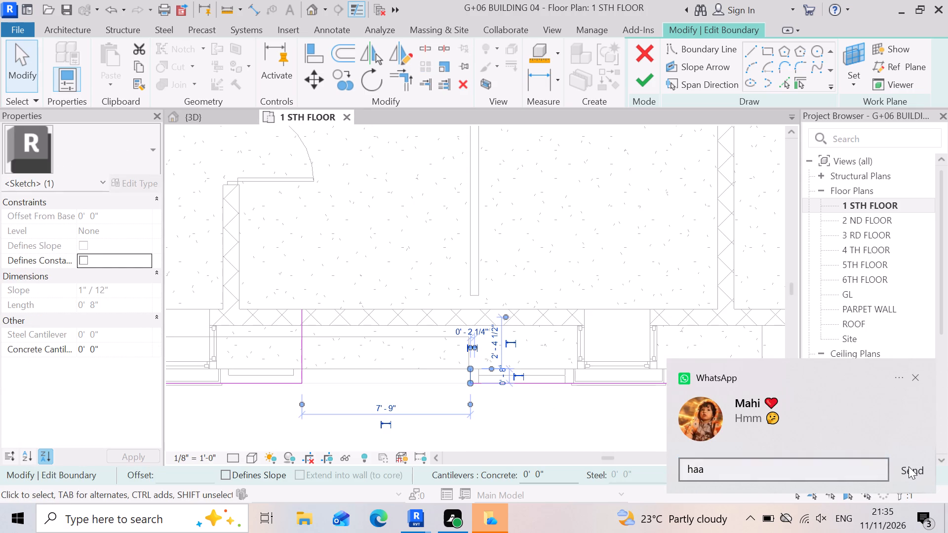
Stretch the right side boundary line of the 7' 9" wide front recess straight inward to the wall's inner face, making it 3' 5" long.
click(589, 423)
scroll(453, 386, up, 5)
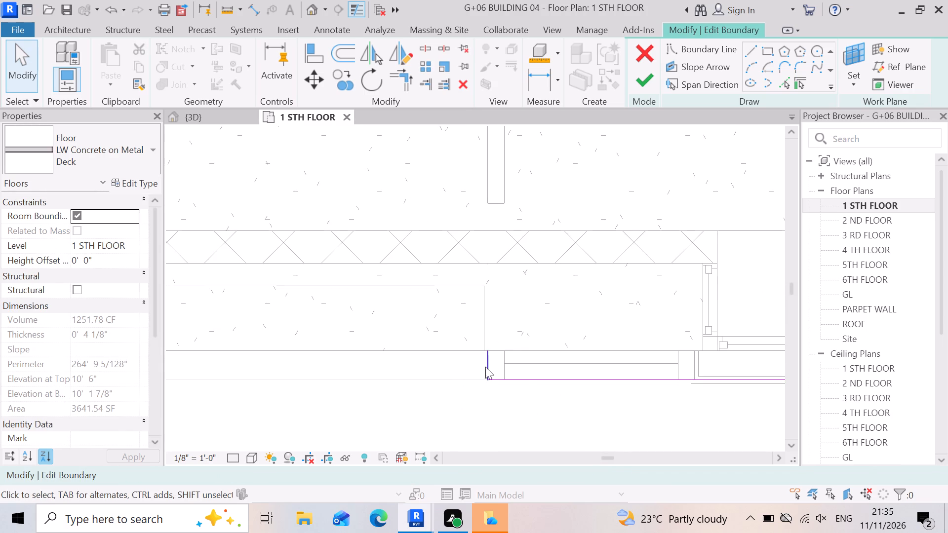
click(490, 366)
drag(486, 348, 500, 267)
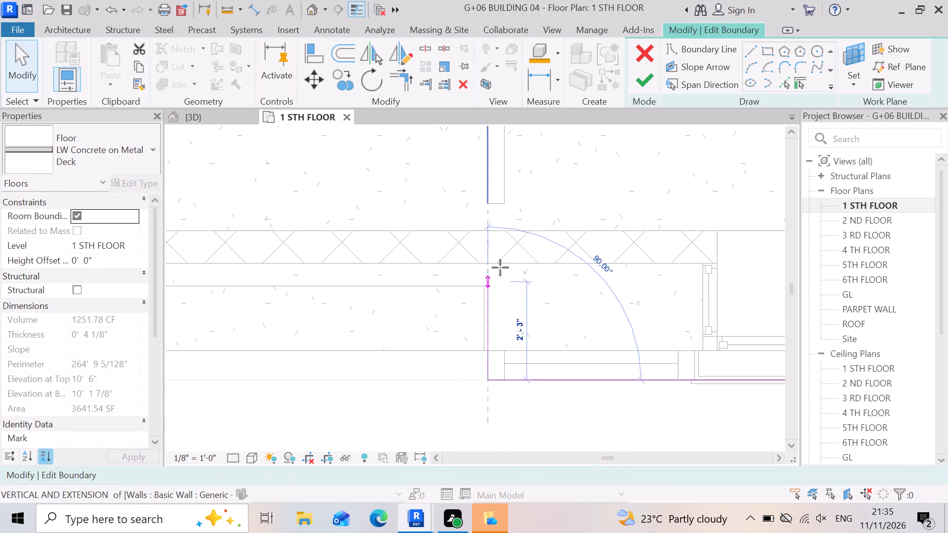
drag(500, 267, 493, 226)
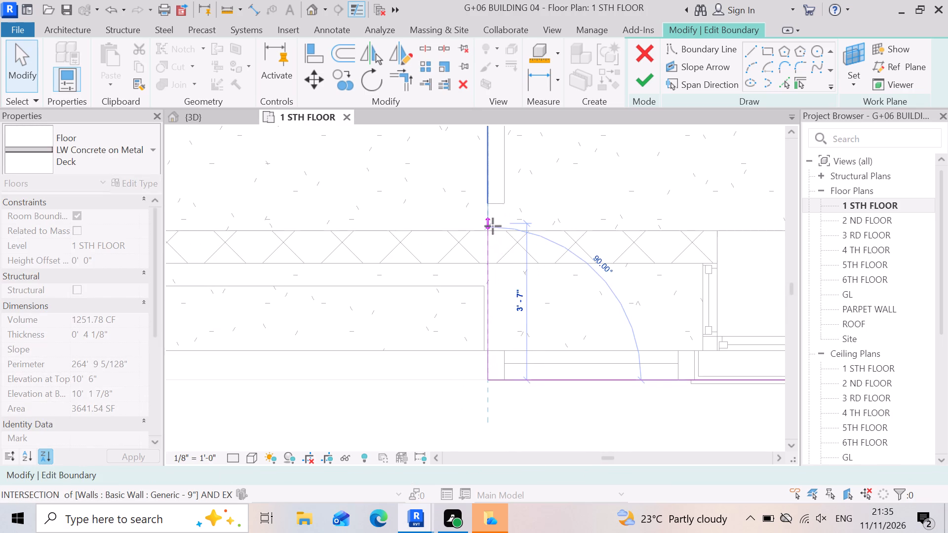
drag(493, 226, 493, 229)
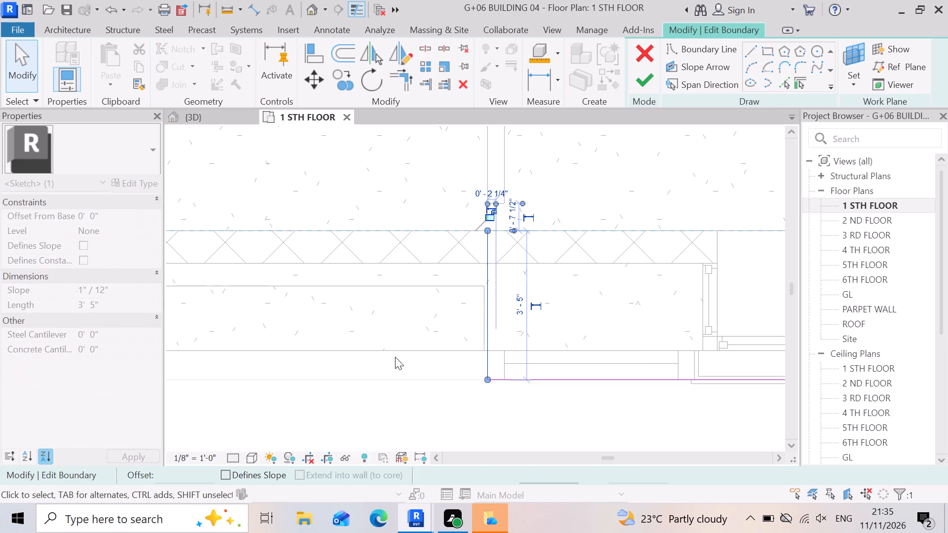
click(383, 363)
Stretch the left side boundary line of the 2' 4" wide front recess straight inward to the wall's inner face.
scroll(377, 358, down, 4)
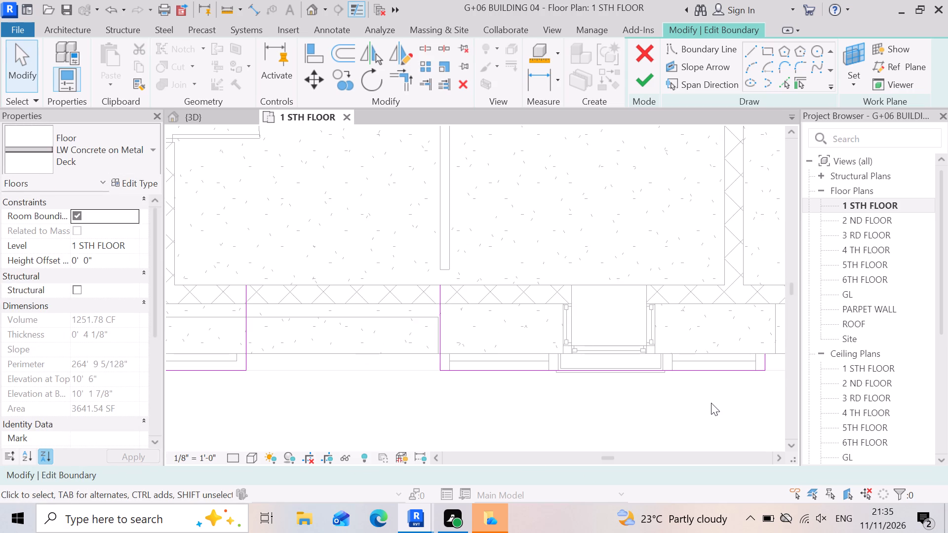
scroll(711, 401, up, 3)
scroll(477, 387, down, 5)
scroll(659, 397, up, 6)
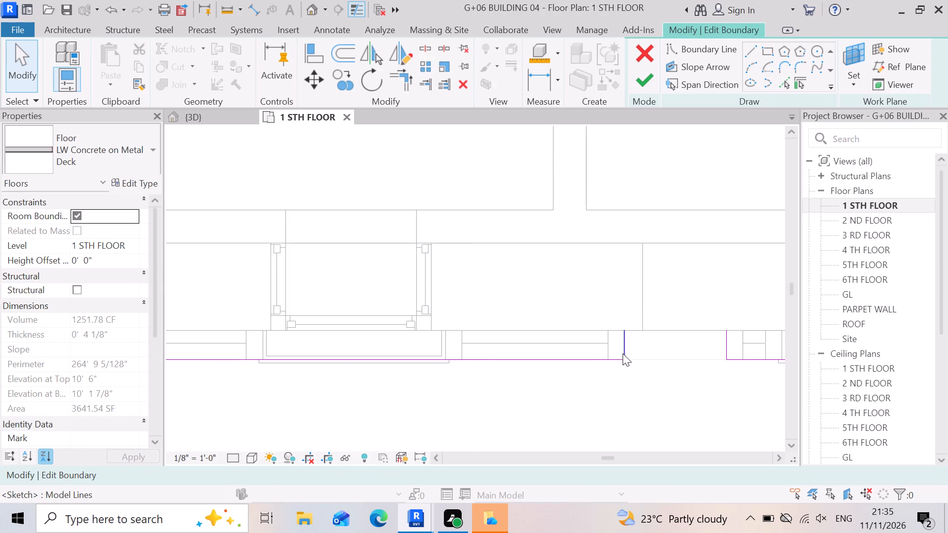
click(623, 347)
scroll(632, 366, down, 2)
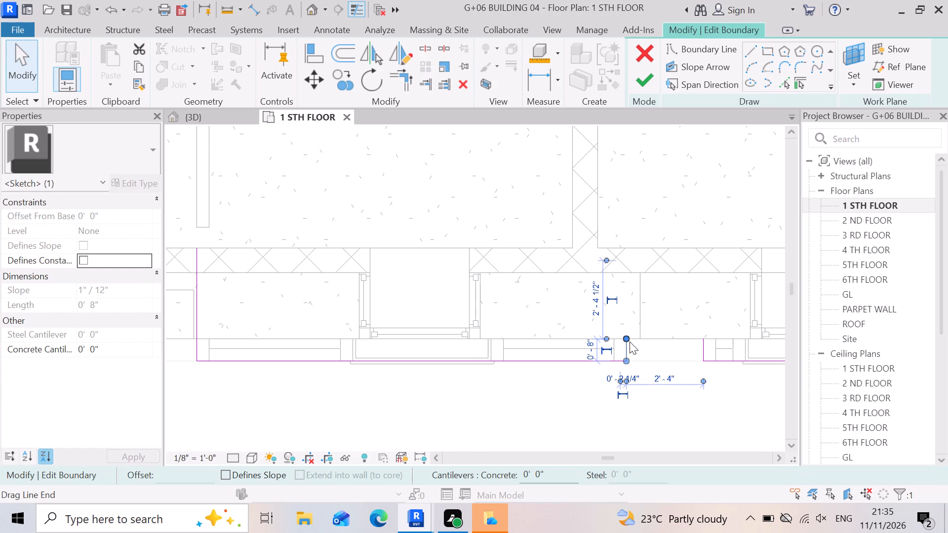
drag(626, 335, 628, 332)
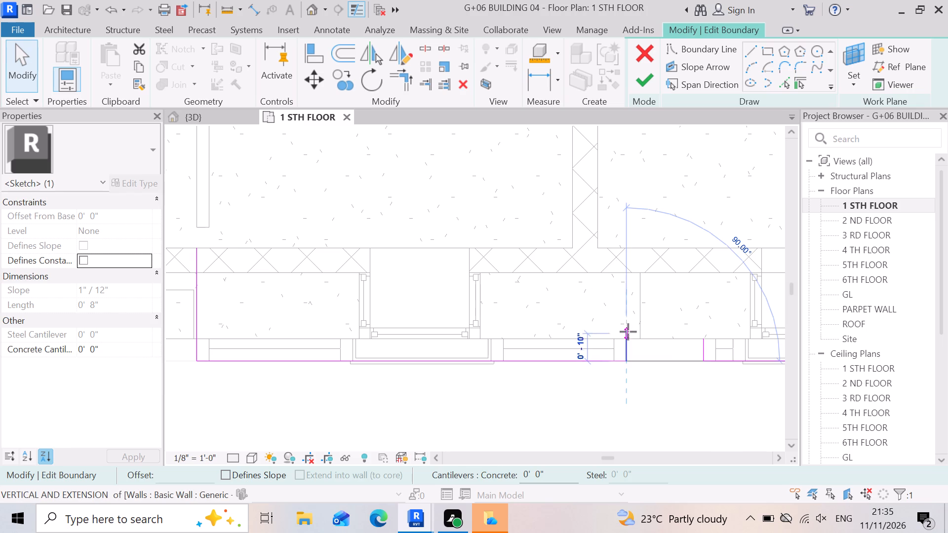
drag(628, 332, 631, 253)
click(648, 408)
Stretch the right side boundary line of the 2' 4" wide front recess straight inward to the wall's inner face, making it 3' 5" long.
scroll(485, 376, down, 5)
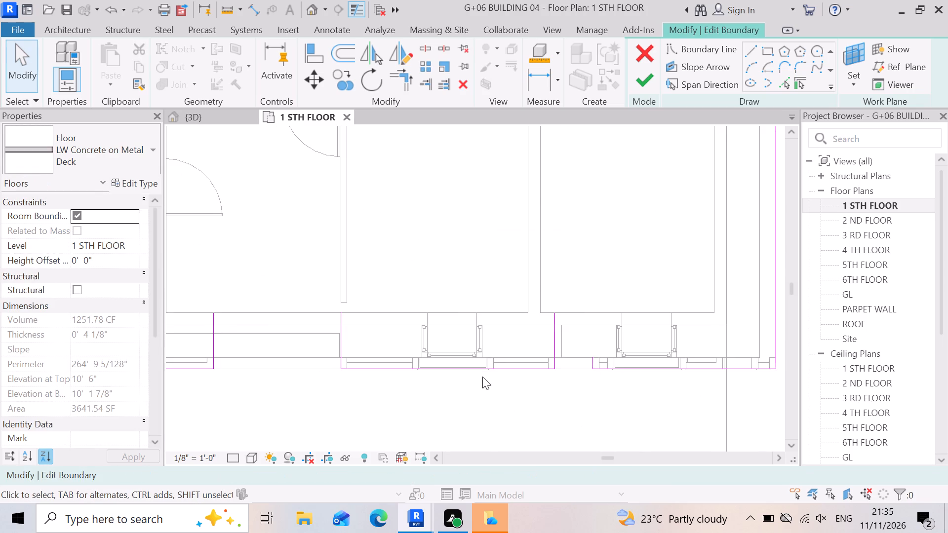
scroll(628, 392, up, 5)
click(558, 337)
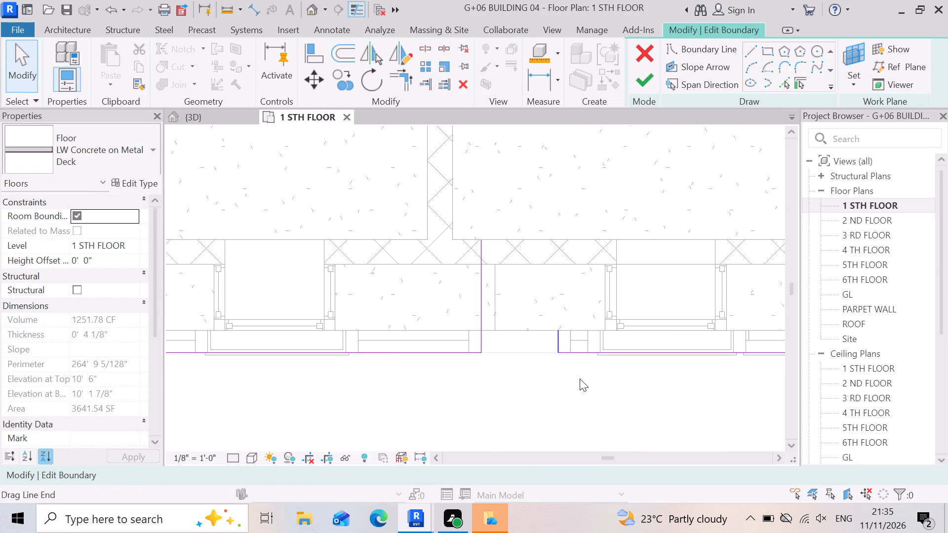
drag(557, 332, 562, 278)
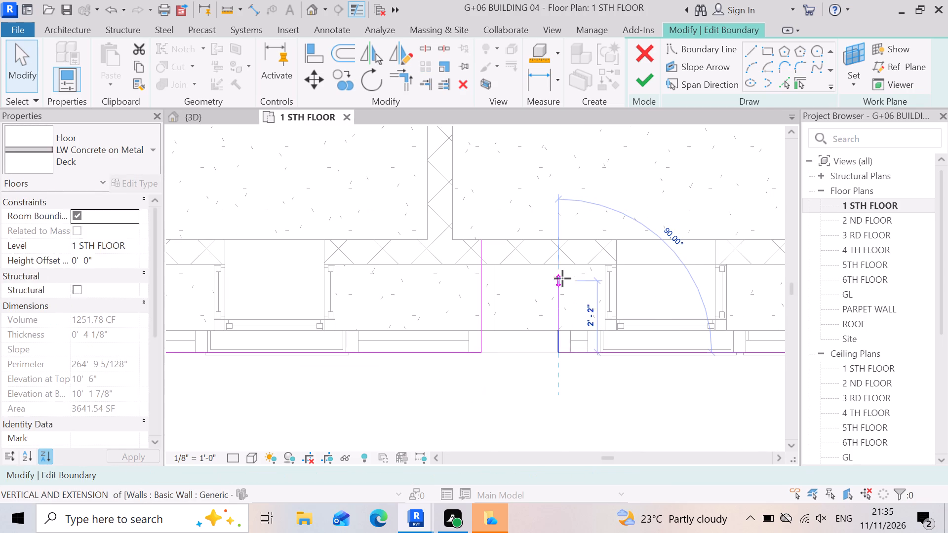
drag(562, 278, 553, 236)
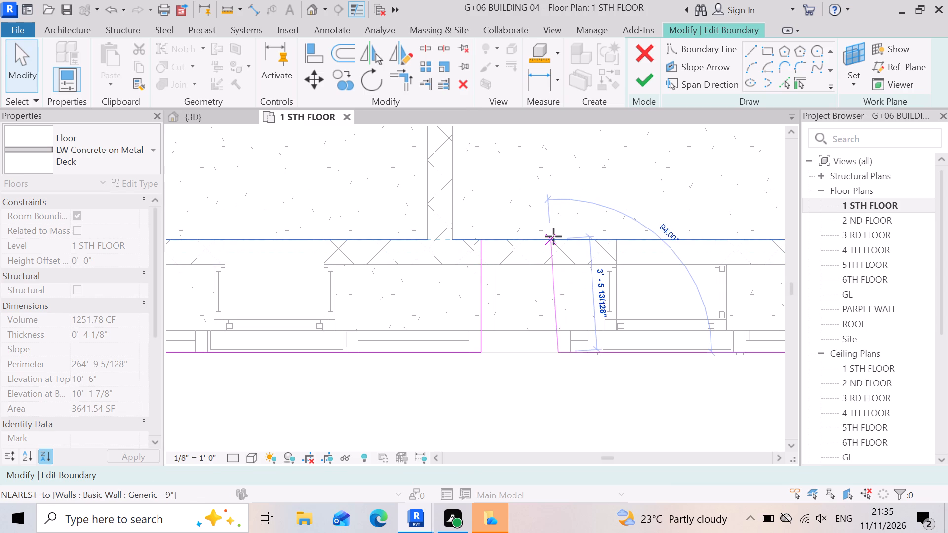
drag(553, 236, 557, 242)
click(540, 380)
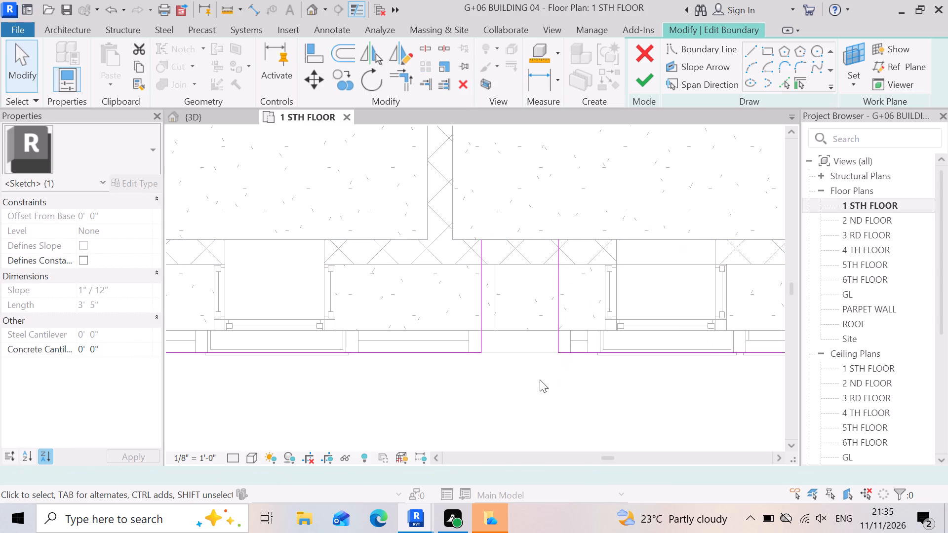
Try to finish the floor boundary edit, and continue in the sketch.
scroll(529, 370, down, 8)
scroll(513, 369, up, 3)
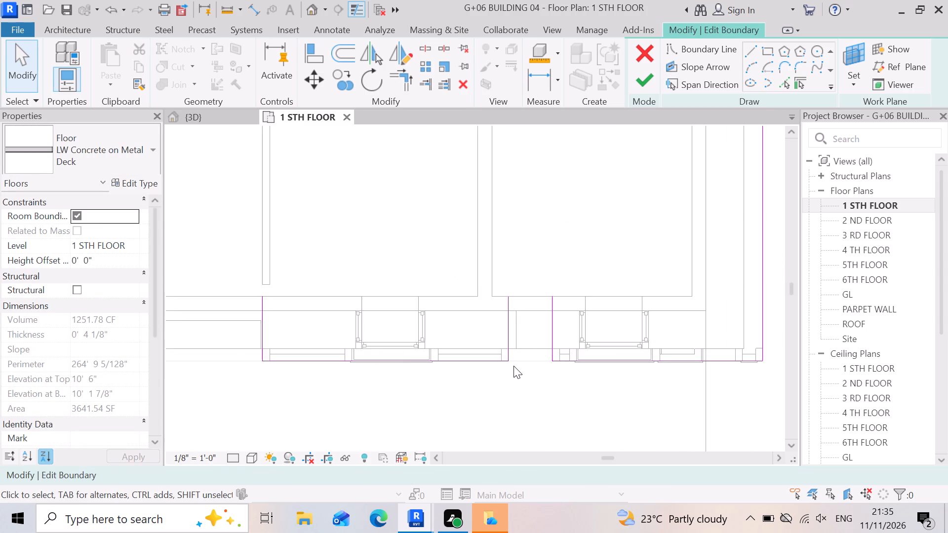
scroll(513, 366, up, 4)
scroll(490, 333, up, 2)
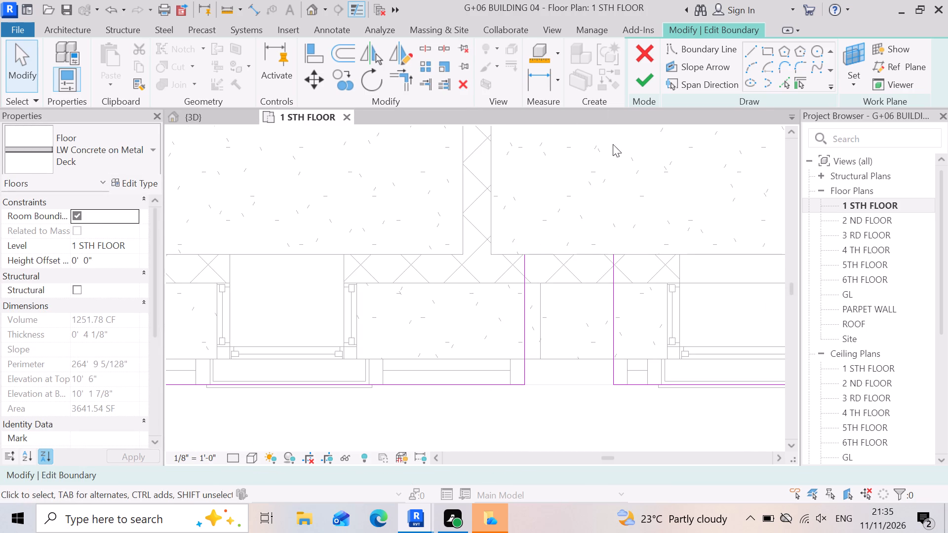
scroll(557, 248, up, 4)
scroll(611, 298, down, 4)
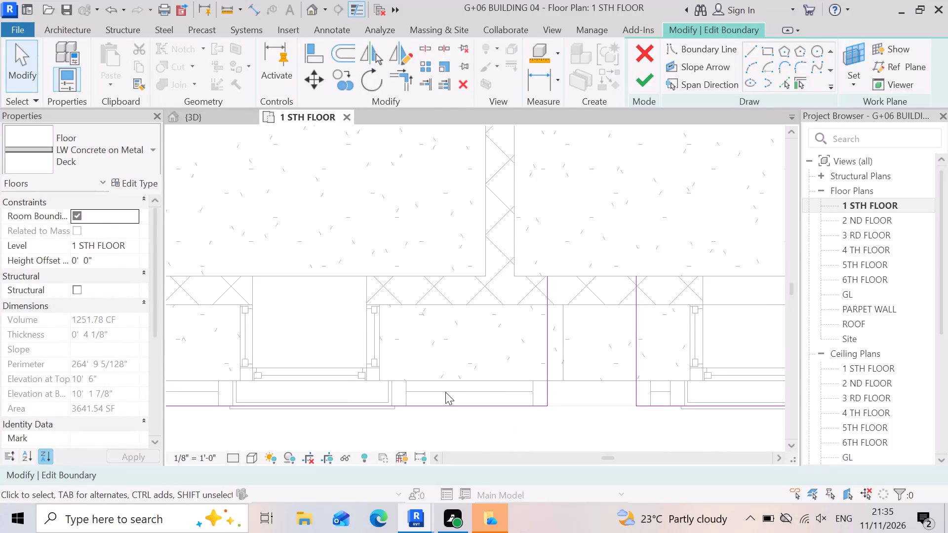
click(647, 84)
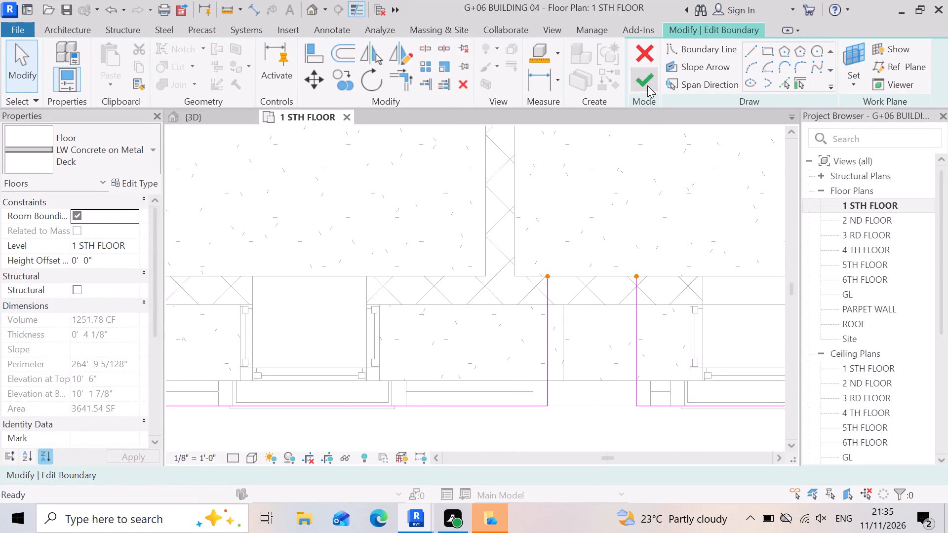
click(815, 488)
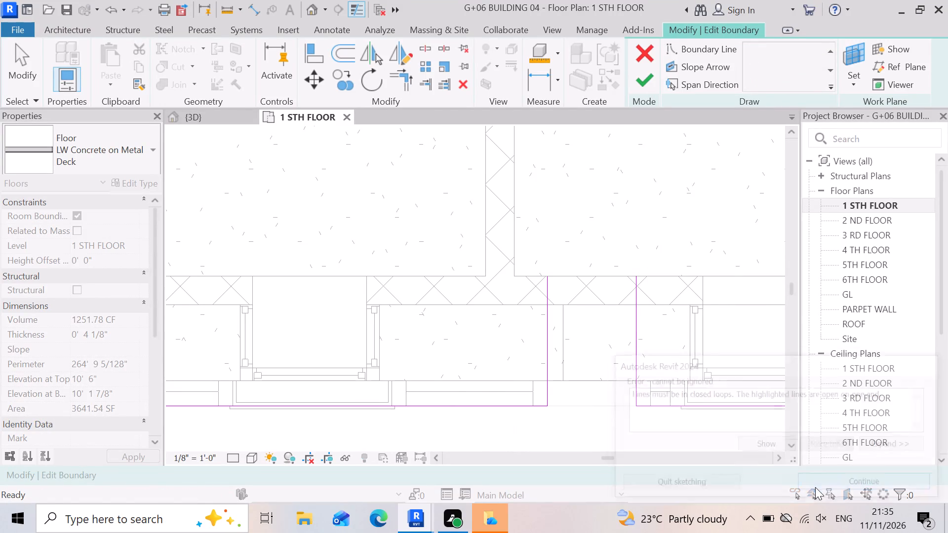
Draw a 2' 4" boundary line along the wall's inner face, joining the inner ends of the narrow front recess's two side lines.
scroll(549, 269, up, 6)
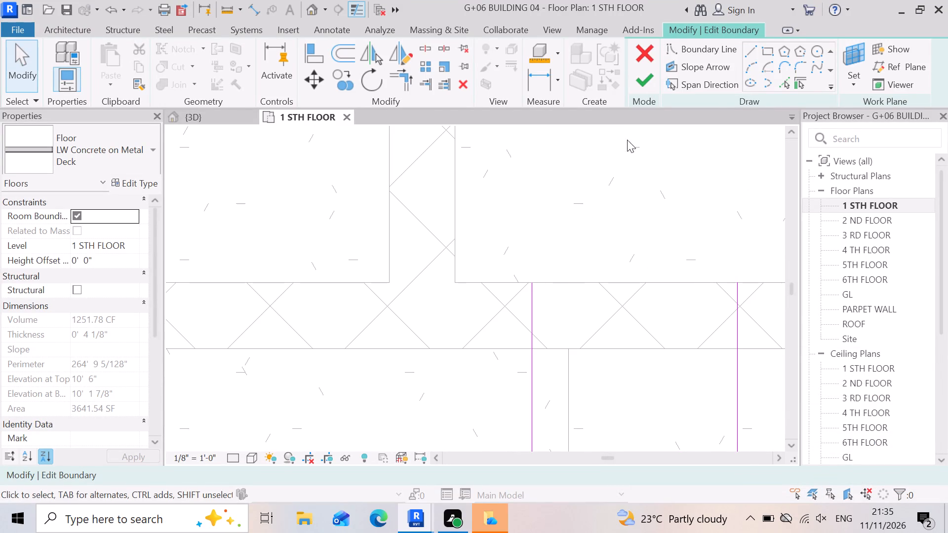
click(750, 51)
scroll(547, 339, up, 3)
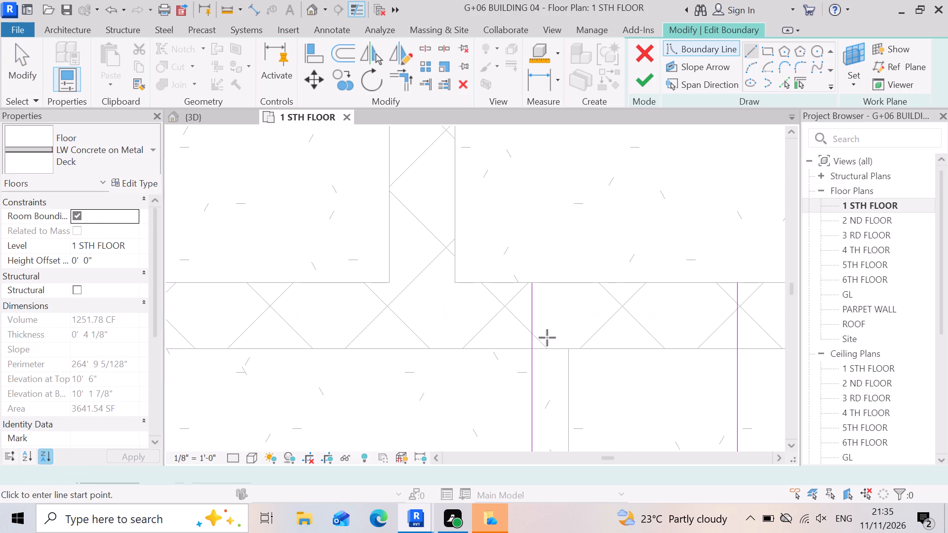
click(520, 259)
scroll(507, 265, down, 5)
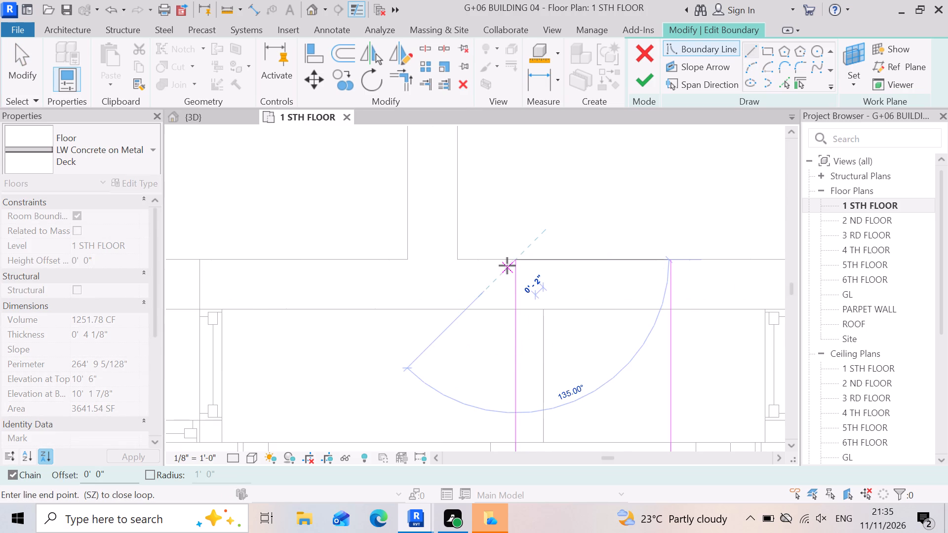
scroll(654, 288, up, 5)
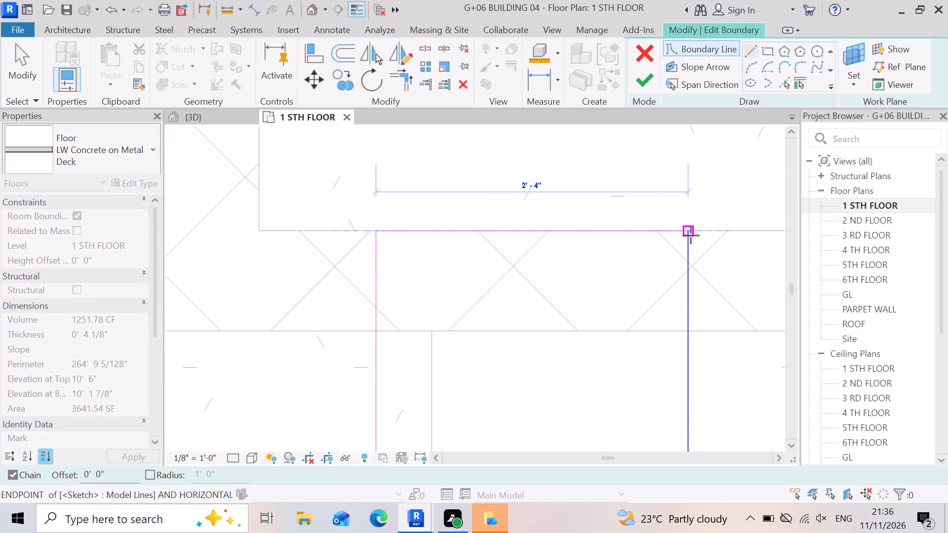
click(691, 235)
scroll(608, 265, down, 3)
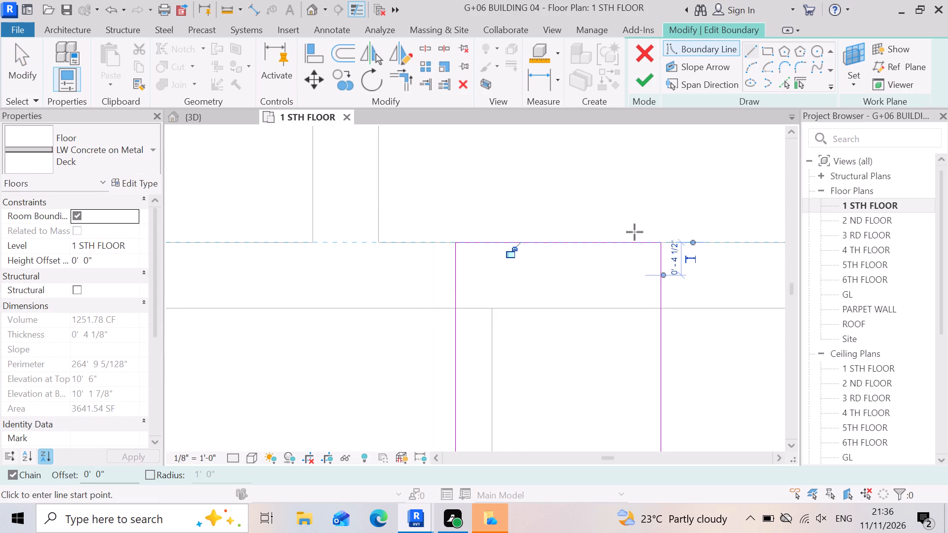
scroll(648, 228, down, 10)
scroll(555, 323, down, 3)
scroll(440, 290, up, 2)
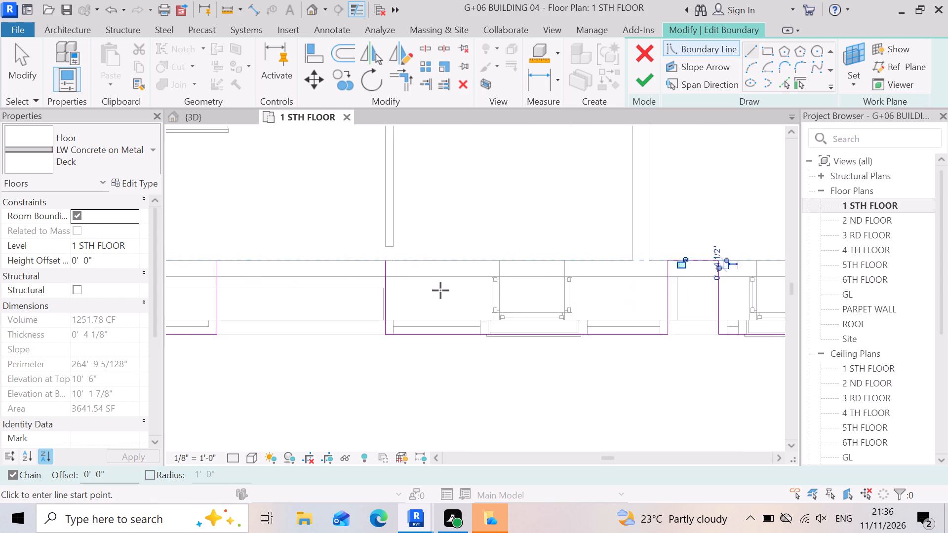
Draw a 7' 9" boundary line along the wall's inner face, joining the inner ends of the wide front recess's two side lines.
scroll(440, 290, up, 5)
scroll(707, 318, down, 4)
scroll(573, 326, down, 3)
scroll(426, 285, up, 2)
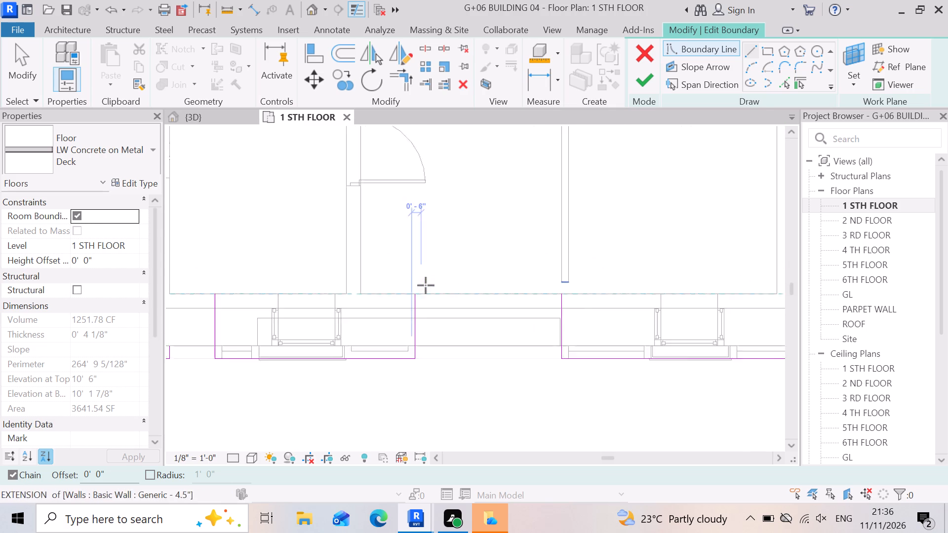
scroll(426, 285, up, 8)
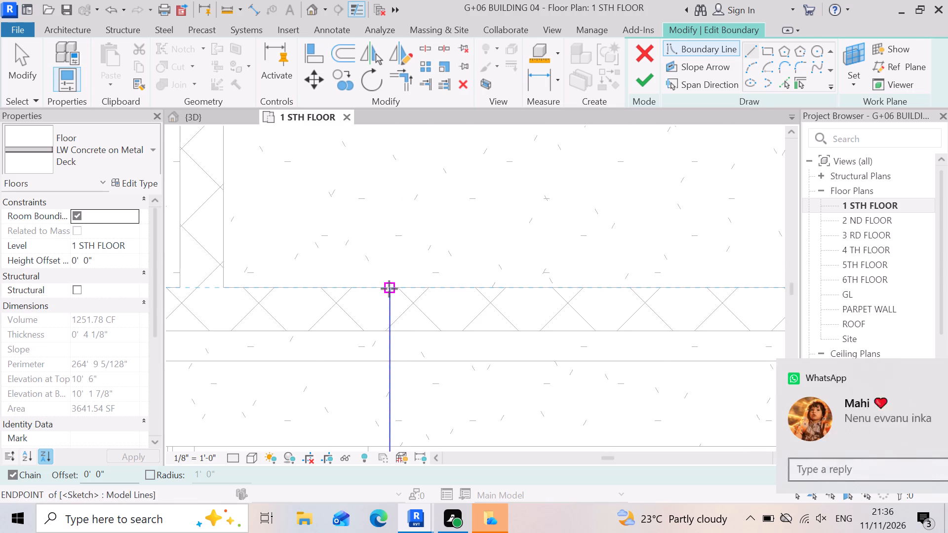
click(389, 289)
scroll(389, 289, down, 3)
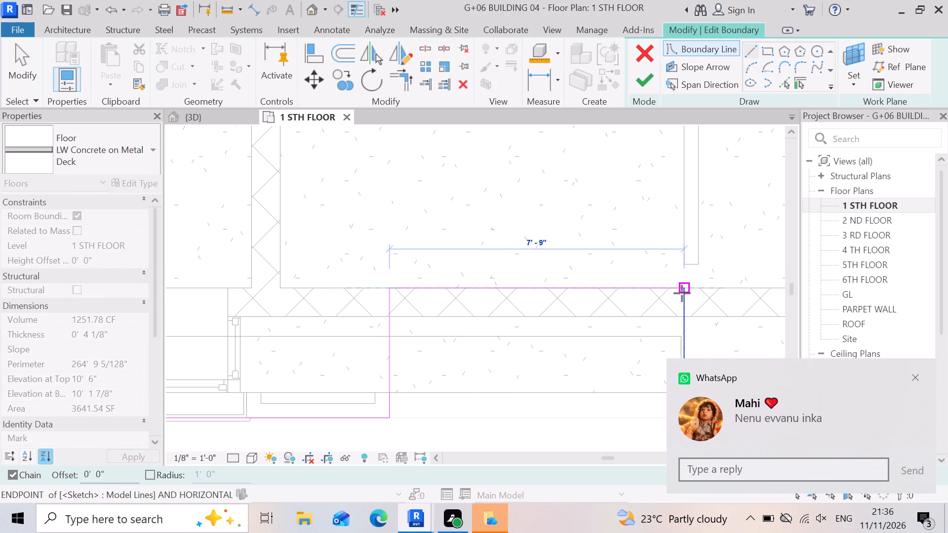
click(682, 293)
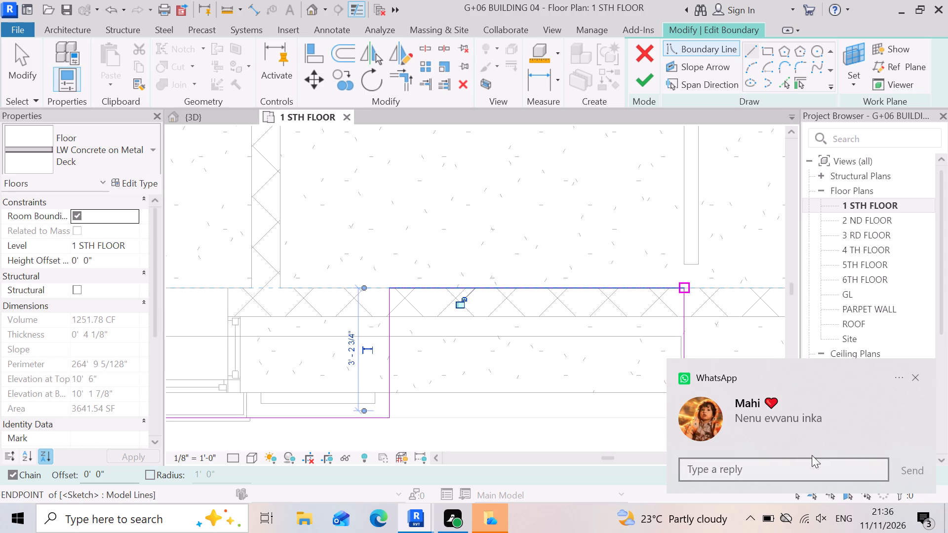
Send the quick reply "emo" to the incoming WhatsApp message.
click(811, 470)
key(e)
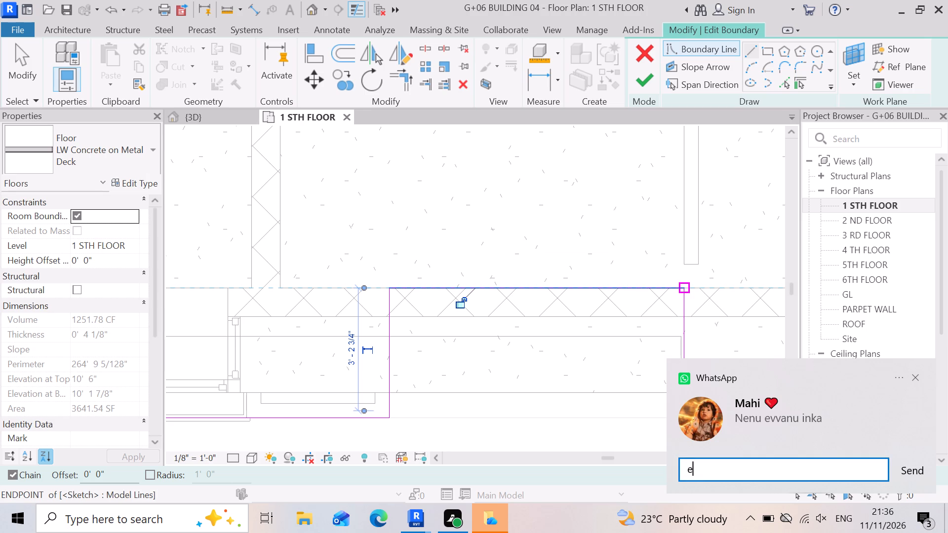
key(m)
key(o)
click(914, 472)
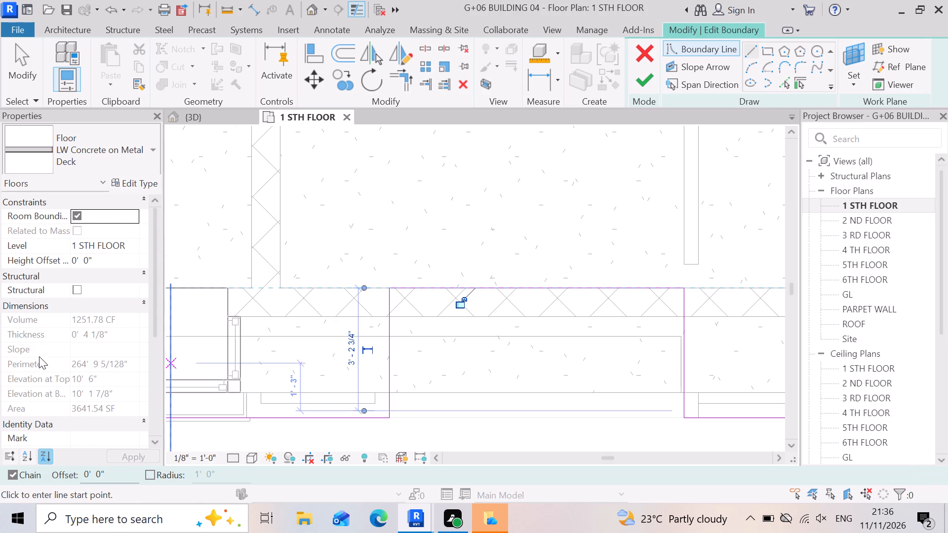
Stretch the left side boundary line of the 2' 5" wide front recess straight inward to the wall's inner face, making it 3' 5" long.
scroll(523, 311, down, 4)
scroll(639, 304, down, 4)
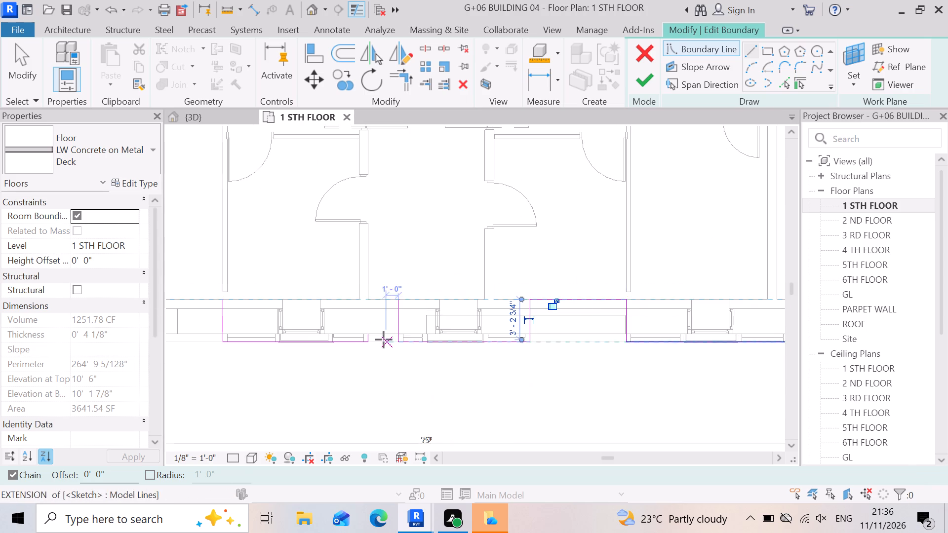
scroll(384, 340, up, 5)
scroll(631, 265, down, 2)
scroll(407, 293, up, 5)
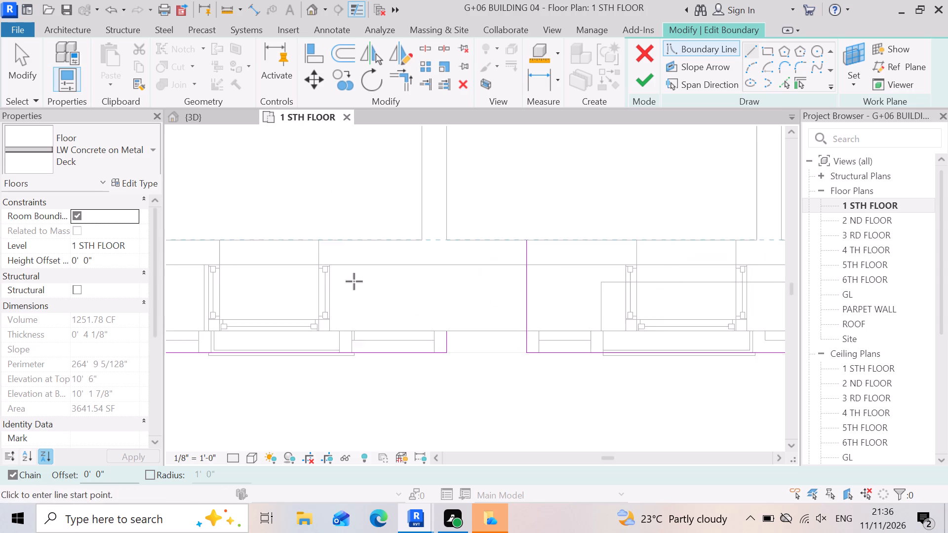
scroll(626, 306, down, 3)
scroll(507, 343, up, 5)
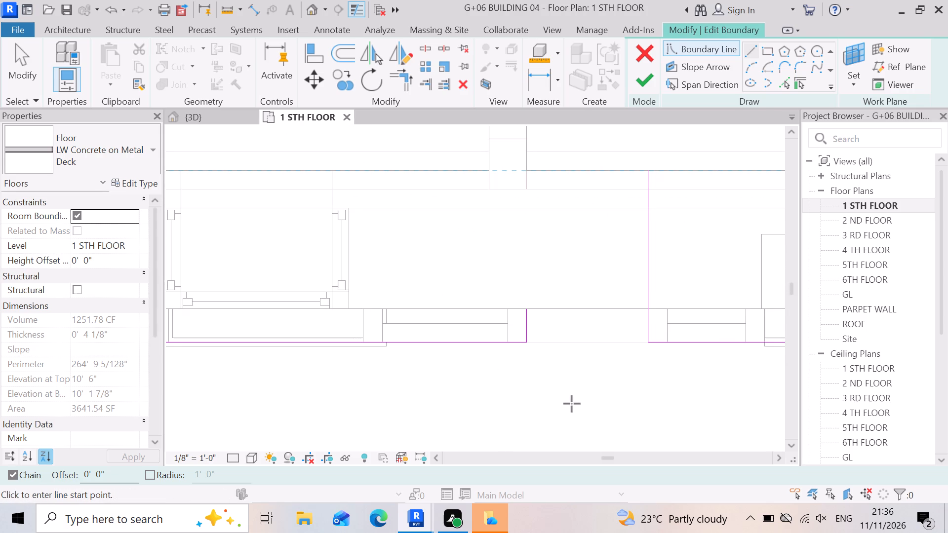
key(Escape)
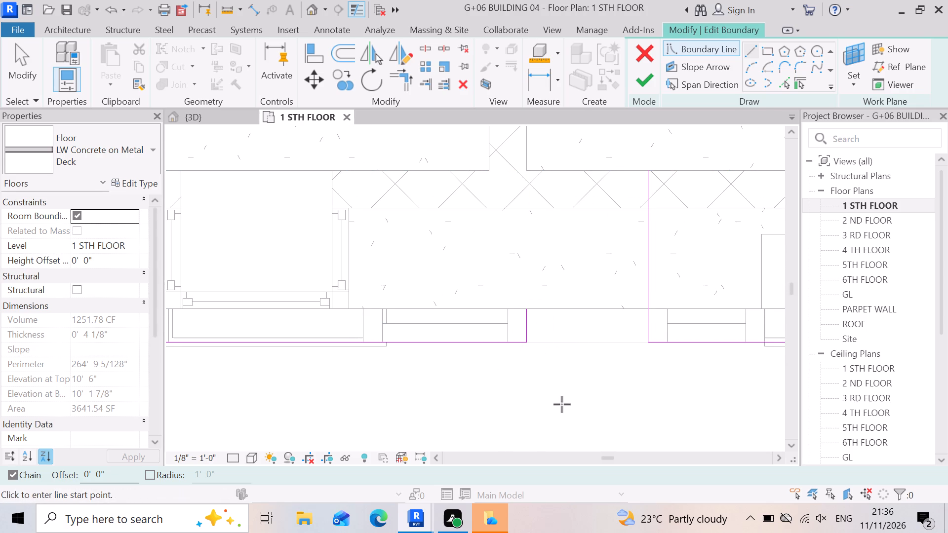
key(Escape)
click(531, 317)
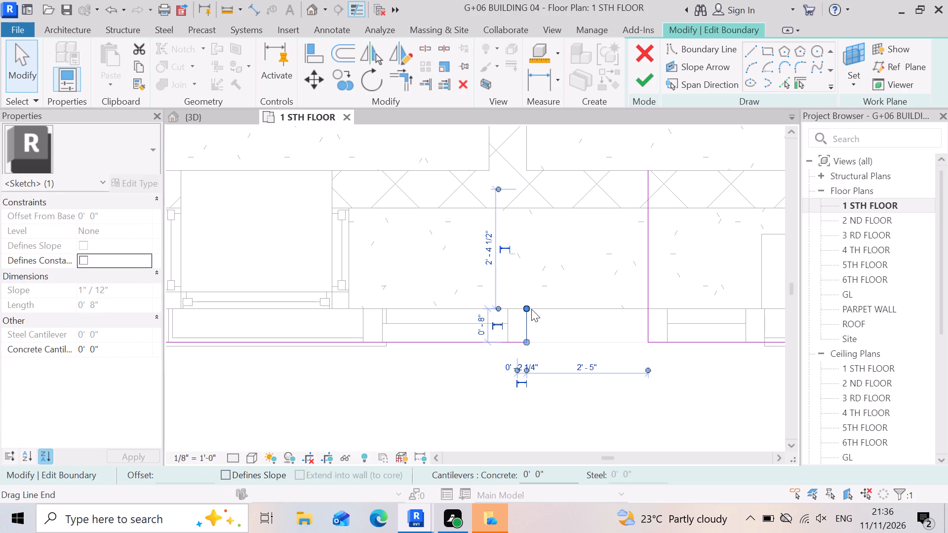
drag(529, 308, 545, 233)
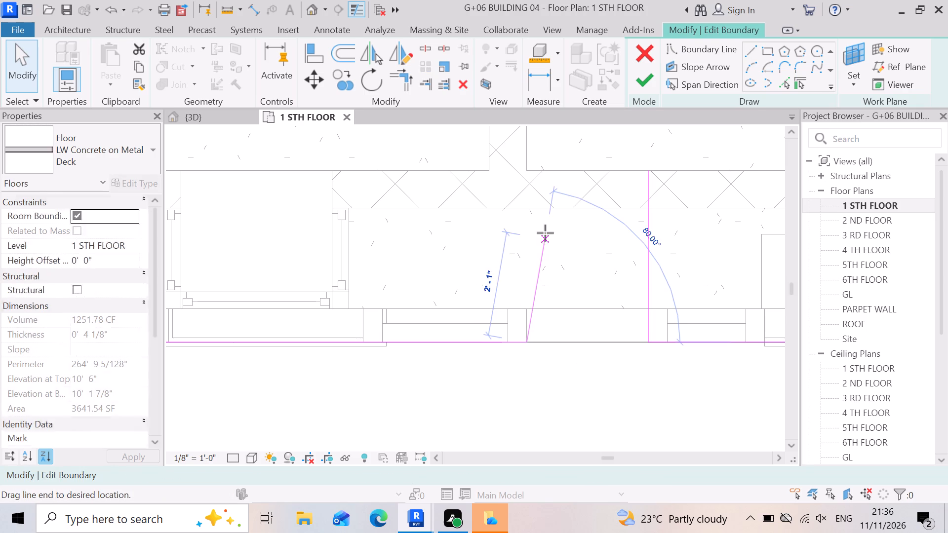
drag(545, 233, 531, 167)
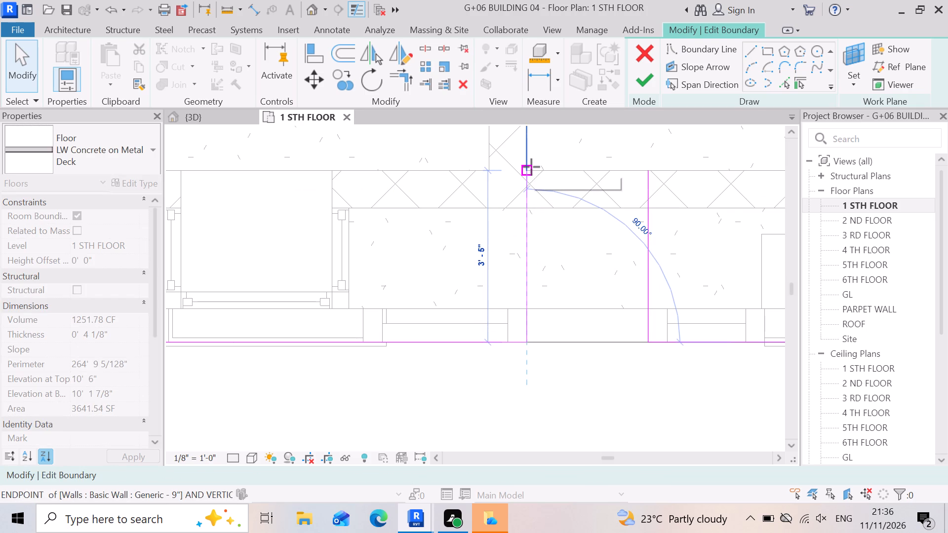
key(Escape)
Draw a boundary line along the wall's inner face, joining the inner ends of the leftmost wide front recess's two side lines.
scroll(623, 376, down, 3)
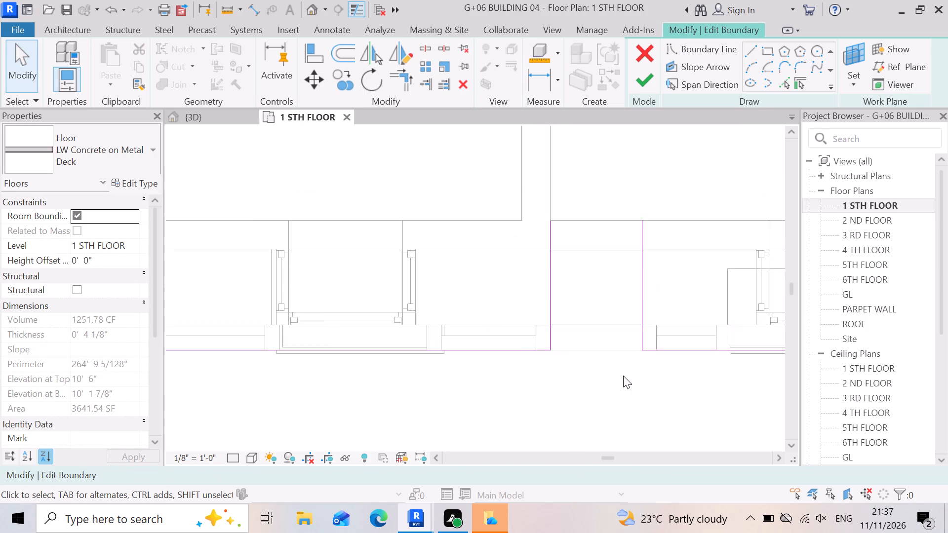
scroll(660, 380, down, 4)
scroll(713, 352, down, 2)
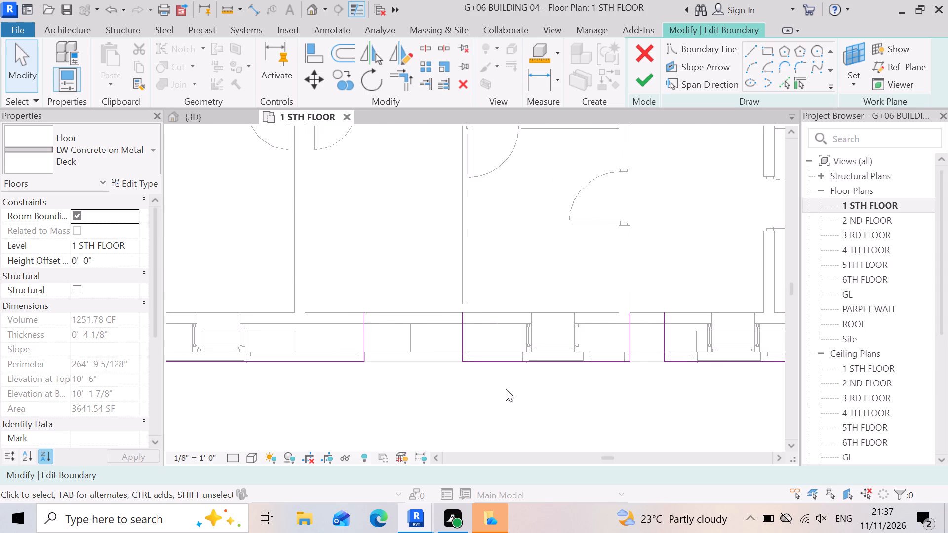
scroll(412, 391, up, 2)
scroll(579, 373, down, 2)
scroll(528, 398, down, 3)
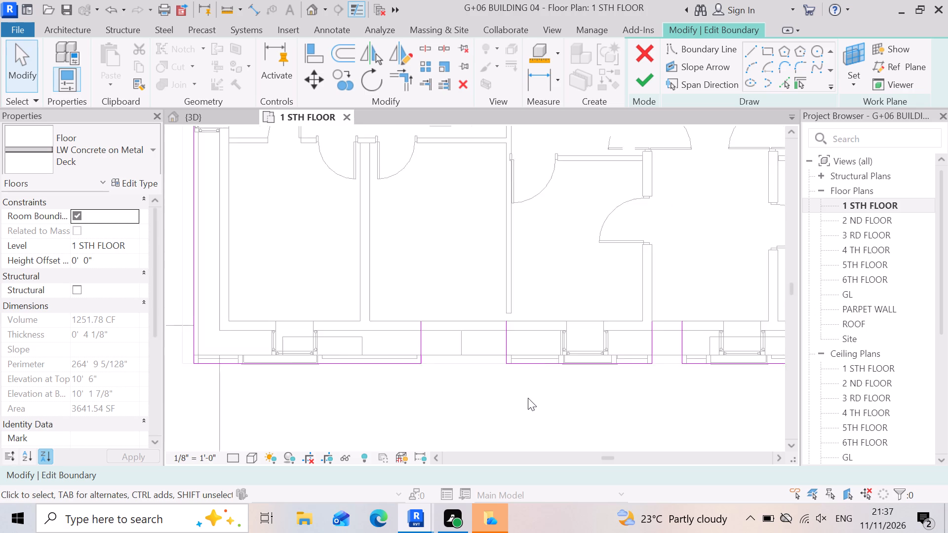
scroll(466, 384, up, 3)
scroll(462, 338, up, 5)
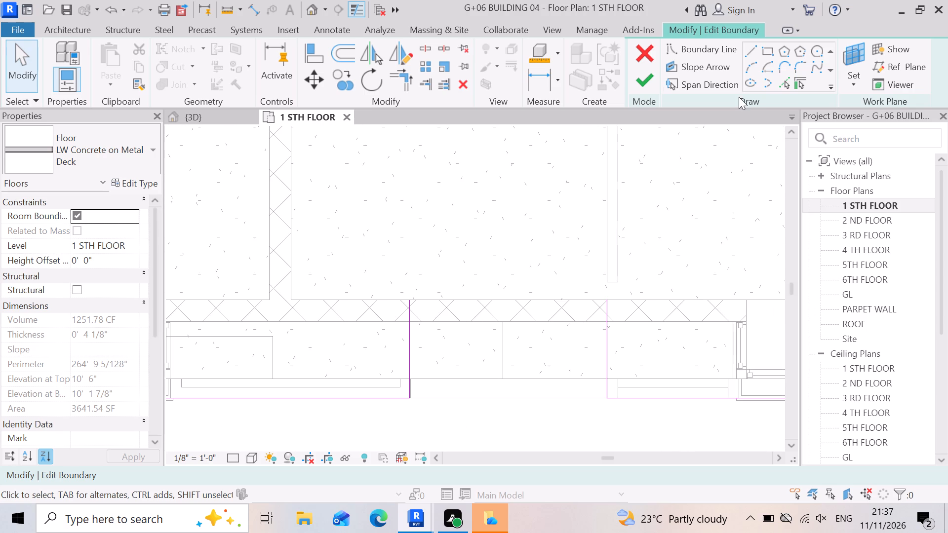
click(749, 48)
scroll(749, 48, up, 3)
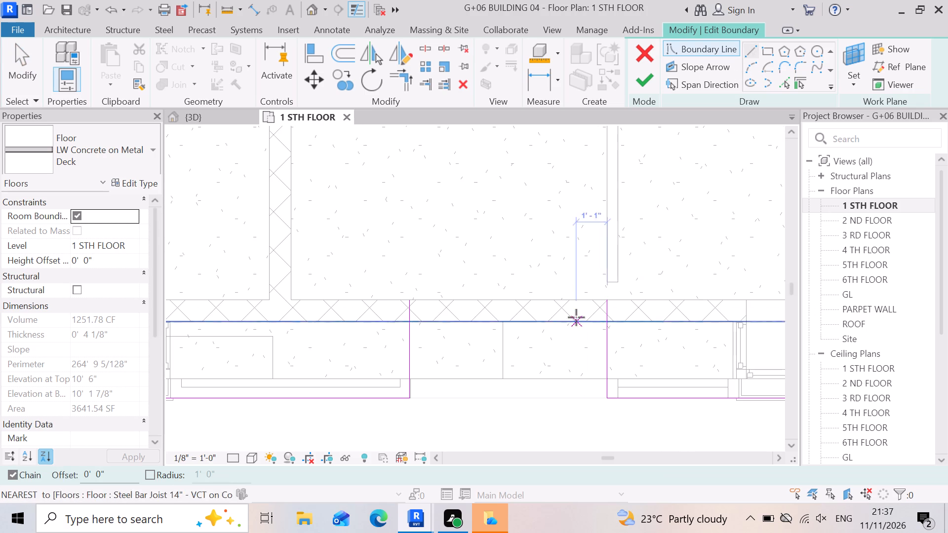
scroll(570, 315, up, 6)
click(211, 285)
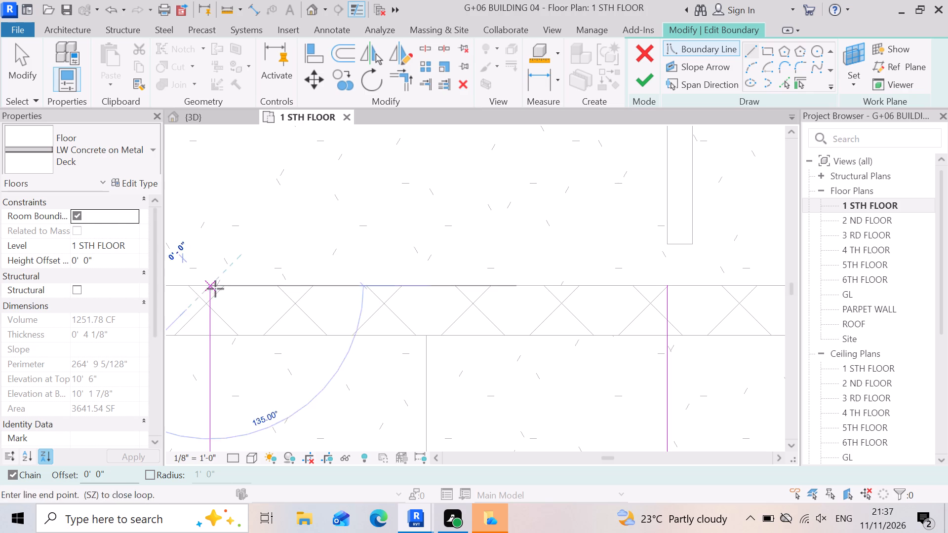
click(667, 283)
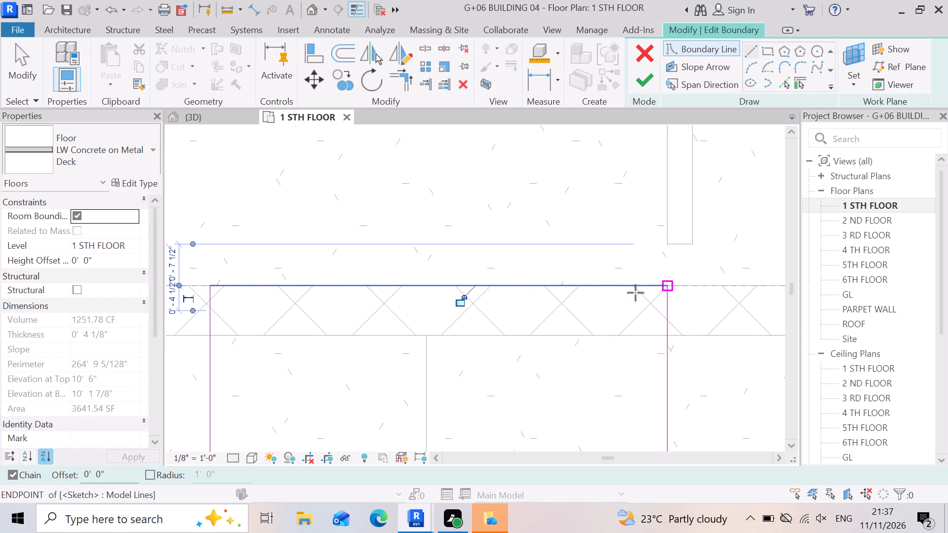
scroll(592, 281, down, 5)
key(Escape)
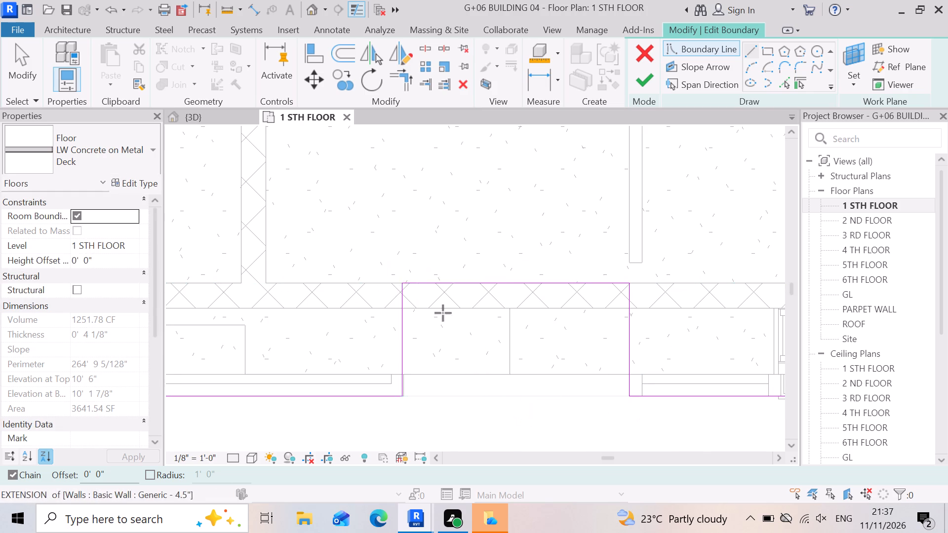
Draw a boundary line along the wall's inner face, joining the inner ends of the 2' 5" wide front recess's two side lines.
scroll(464, 342, down, 6)
scroll(790, 272, up, 8)
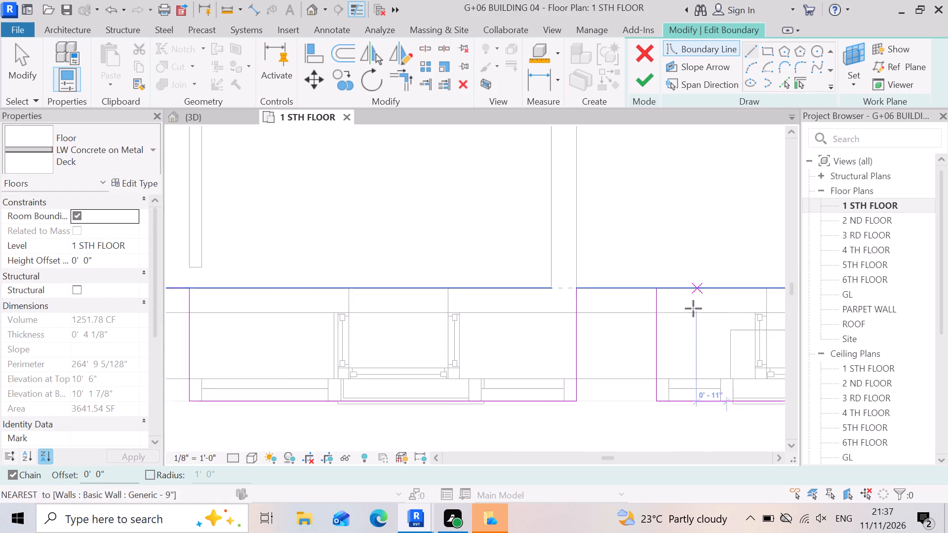
scroll(692, 312, up, 6)
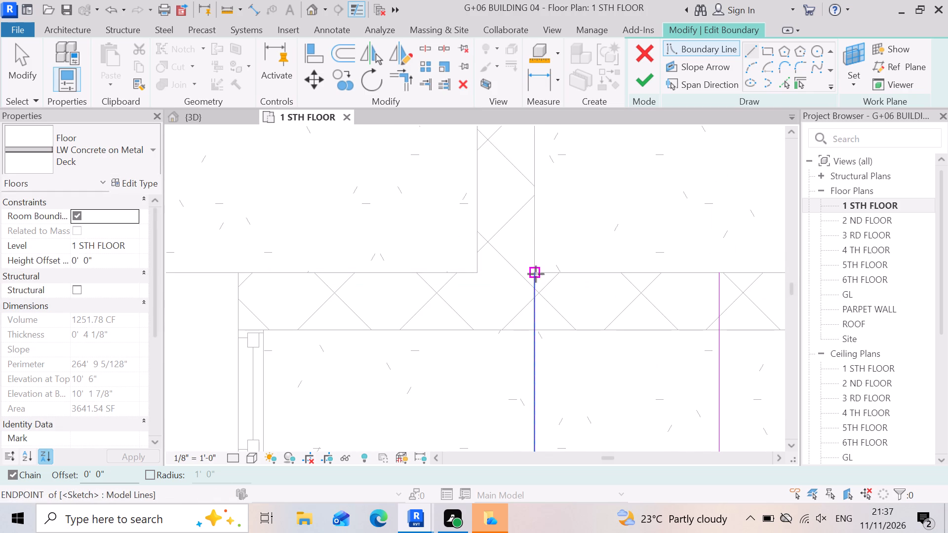
click(536, 274)
click(720, 274)
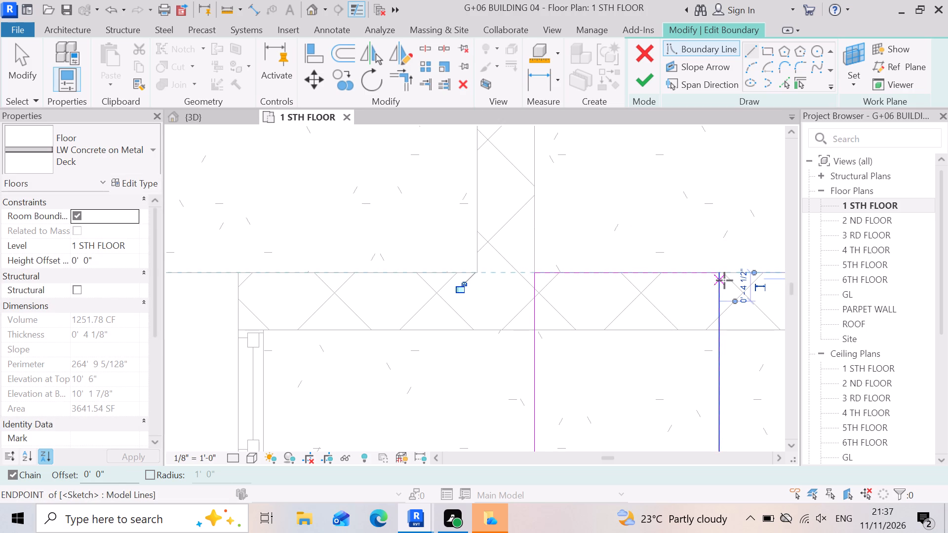
key(Escape)
Finish the floor boundary edit without saving the project, and attach the walls reaching this level to the floor's bottom.
scroll(537, 328, down, 10)
scroll(506, 363, down, 2)
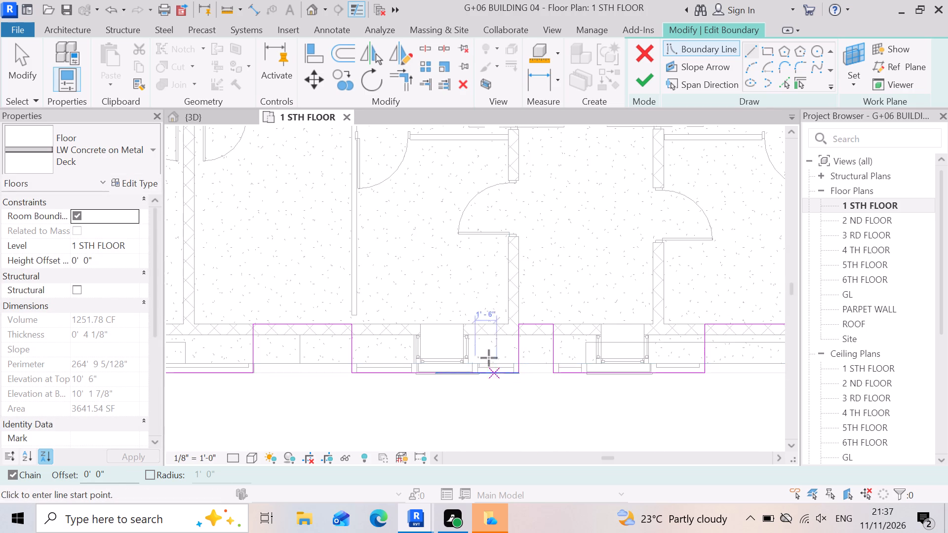
scroll(487, 354, down, 3)
scroll(555, 280, down, 3)
scroll(757, 327, up, 5)
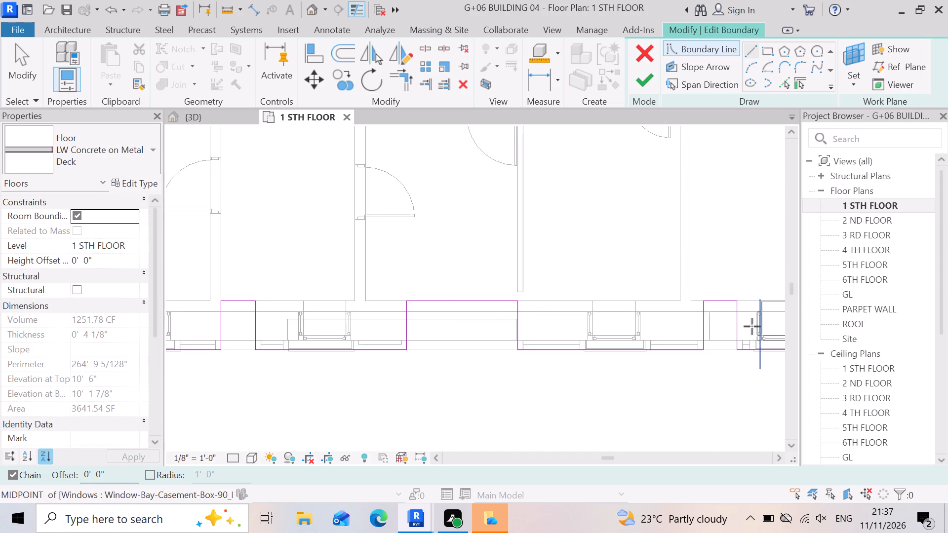
scroll(752, 326, up, 4)
scroll(446, 301, down, 3)
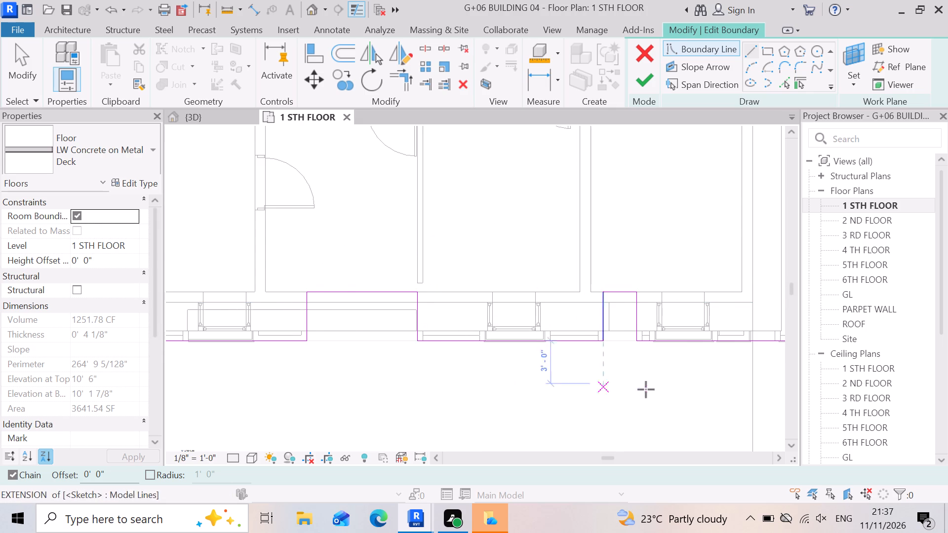
scroll(600, 298, down, 3)
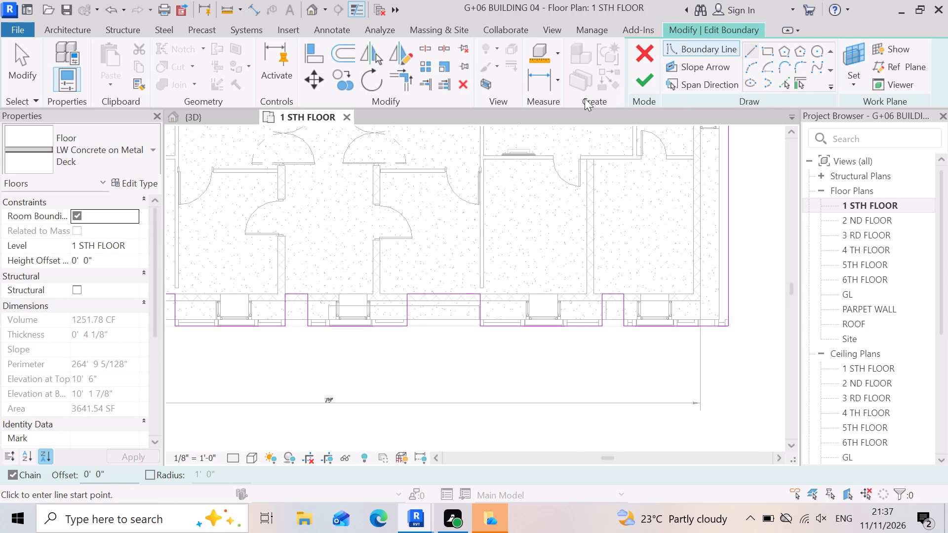
click(638, 83)
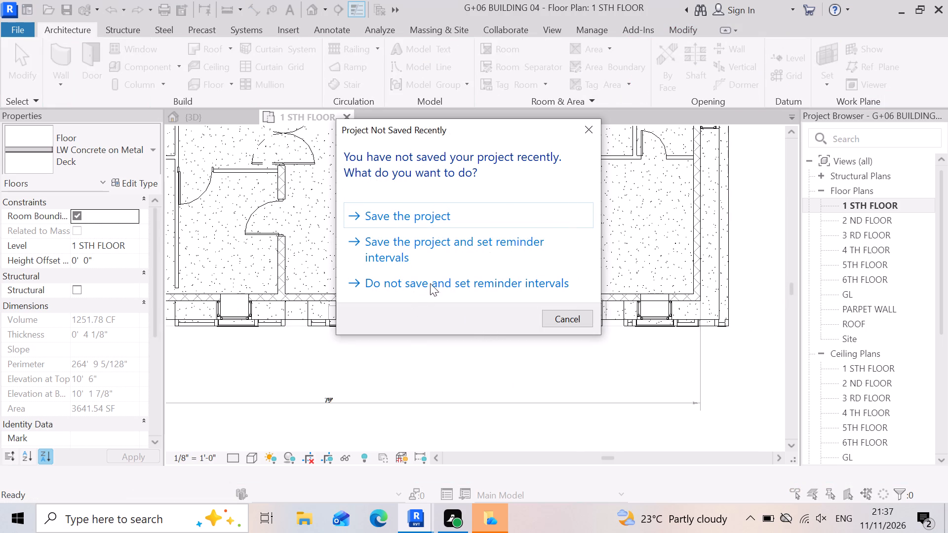
click(585, 132)
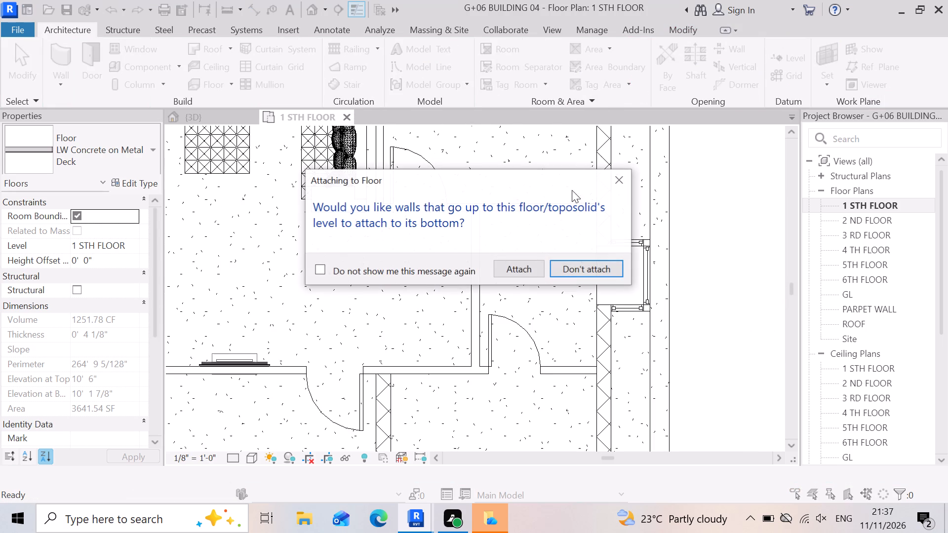
click(523, 269)
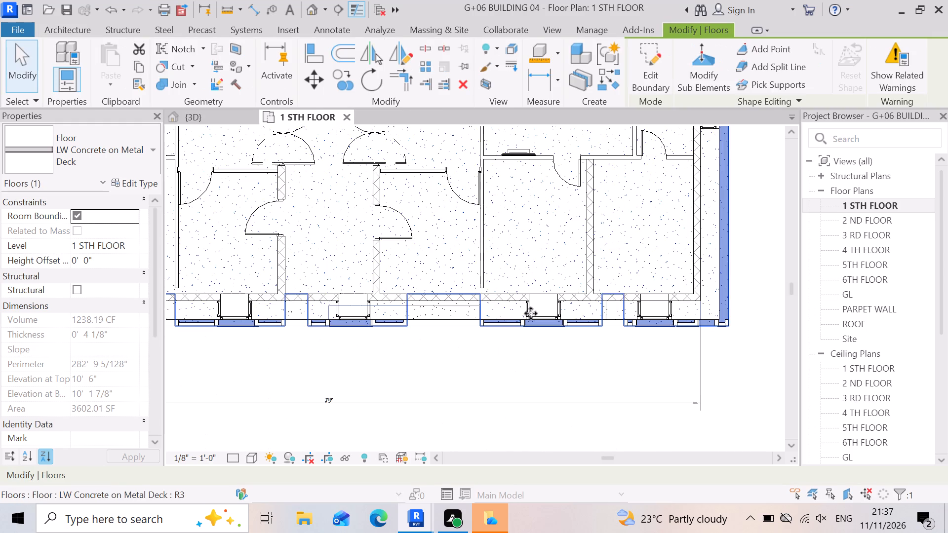
Examine the reworked first-floor slab in the 3D view, checking its edge, front recesses and left front corner against the walls and railings.
scroll(653, 400, down, 6)
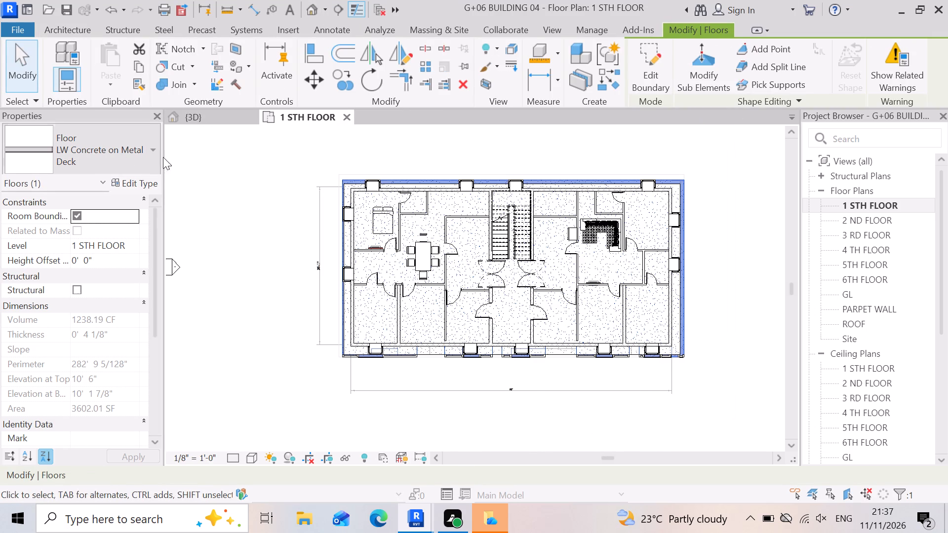
click(220, 115)
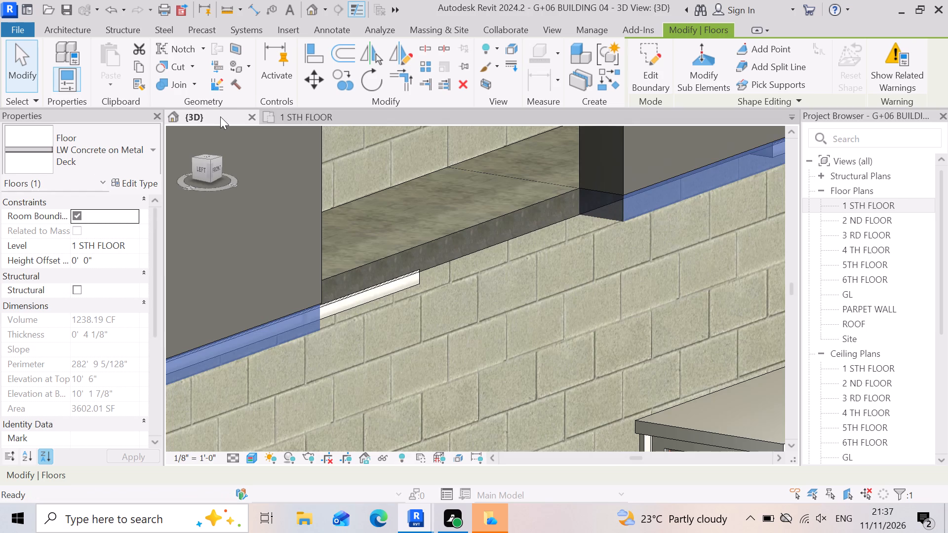
scroll(590, 174, down, 11)
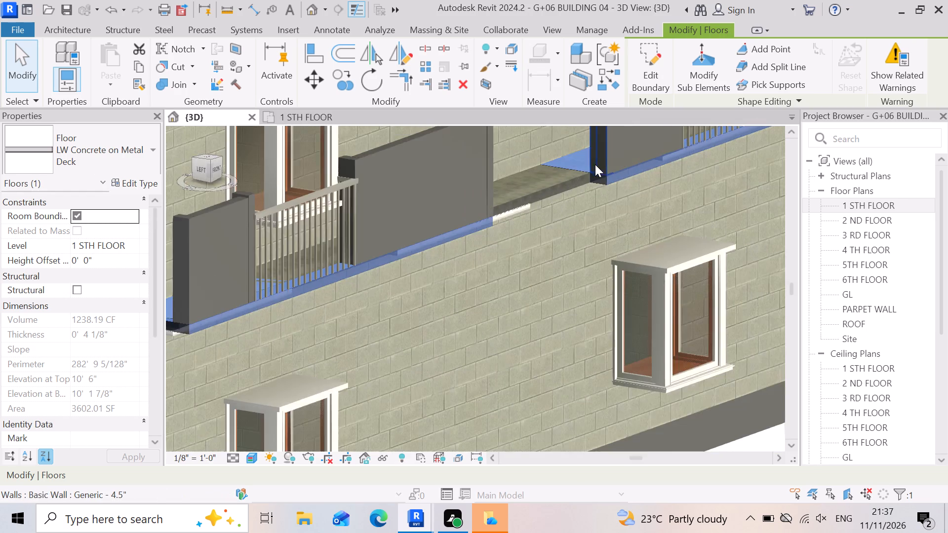
scroll(595, 164, down, 2)
click(676, 399)
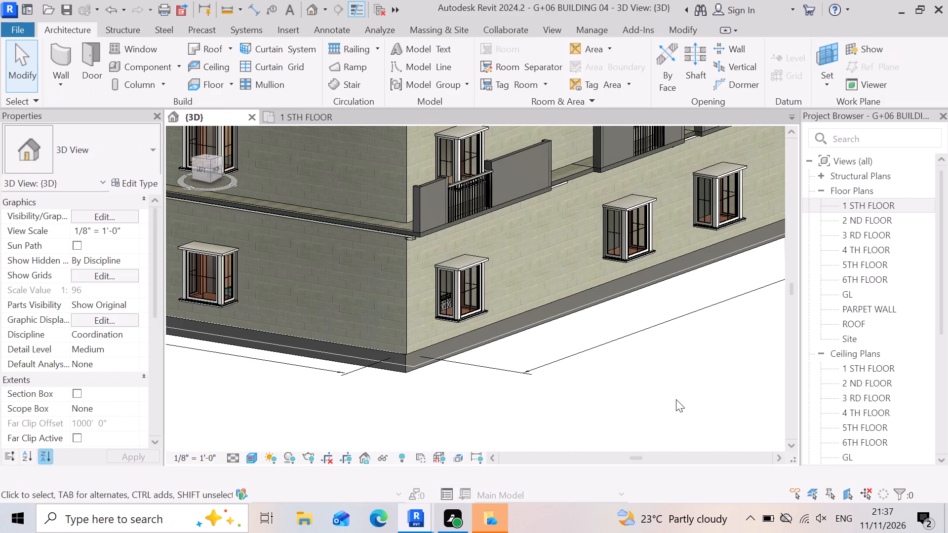
scroll(551, 87, up, 18)
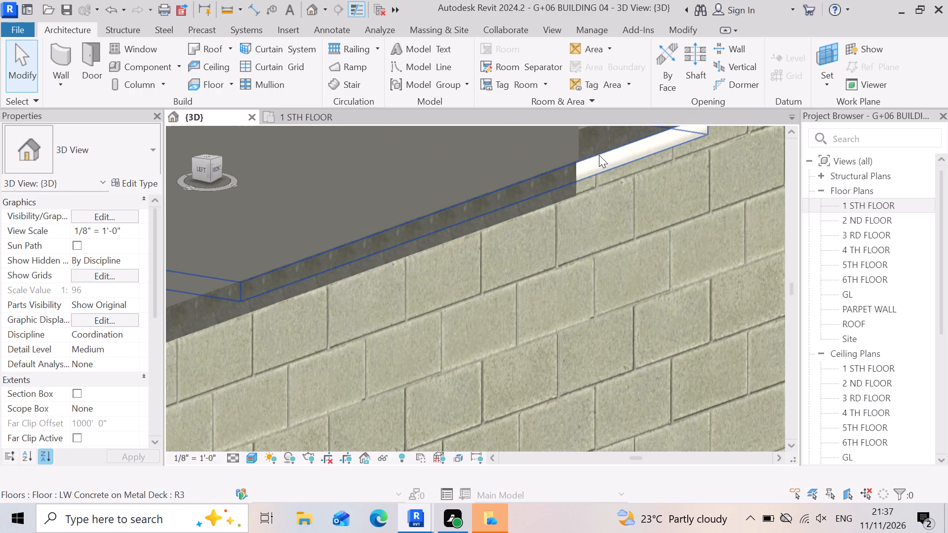
scroll(613, 156, up, 6)
scroll(518, 331, down, 9)
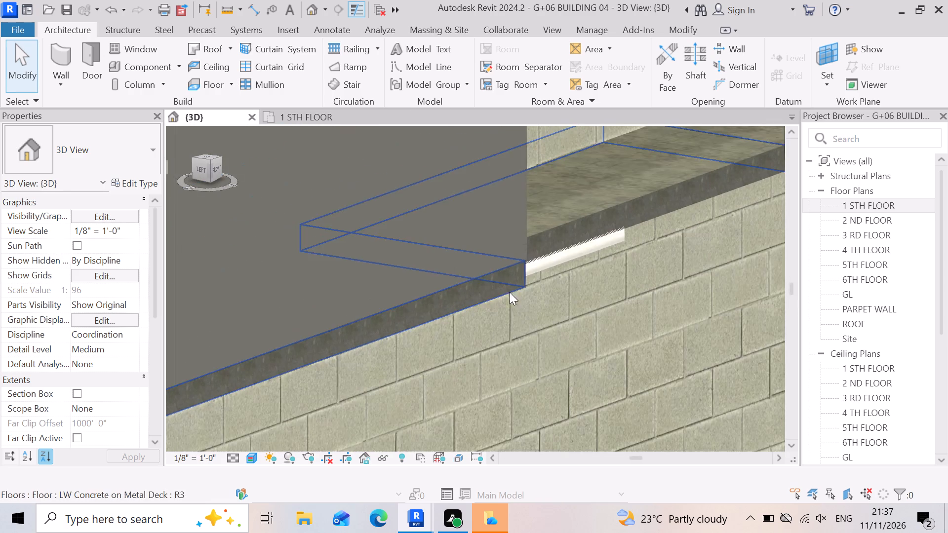
scroll(561, 293, down, 7)
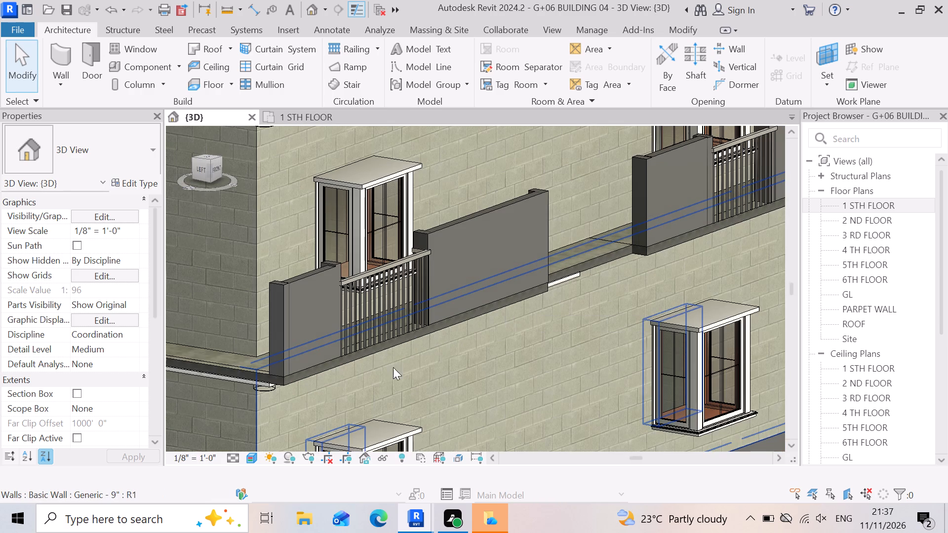
scroll(502, 333, down, 4)
scroll(344, 401, up, 5)
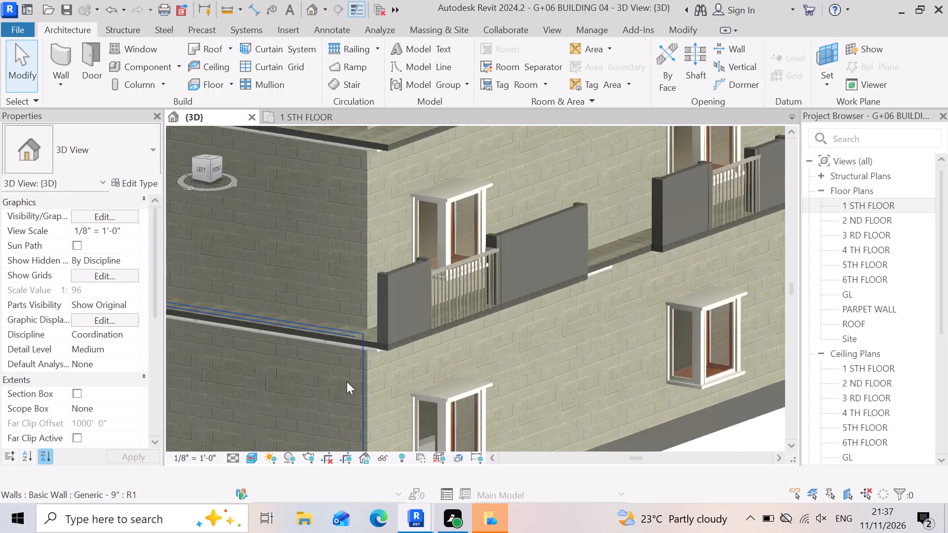
scroll(347, 381, up, 4)
scroll(358, 211, down, 9)
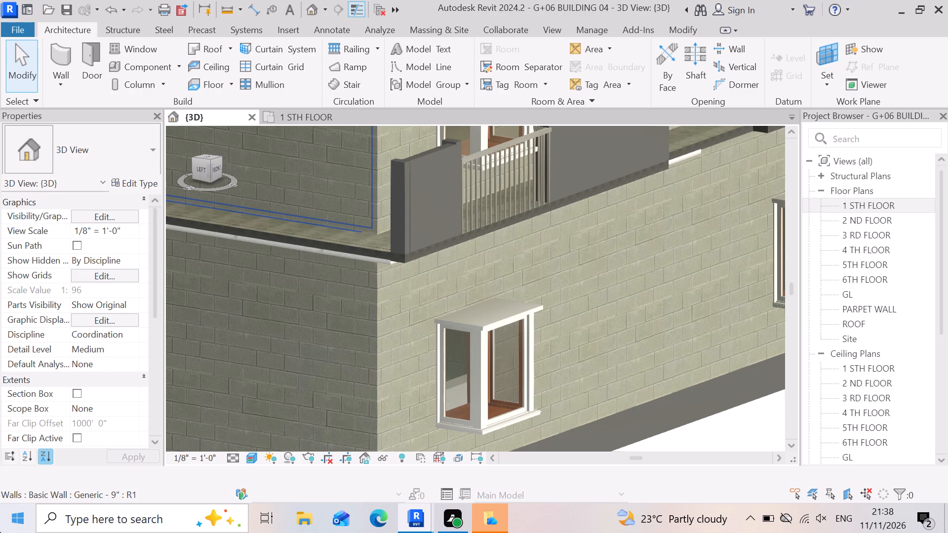
scroll(0, 532, down, 3)
scroll(153, 531, down, 1)
scroll(430, 298, down, 4)
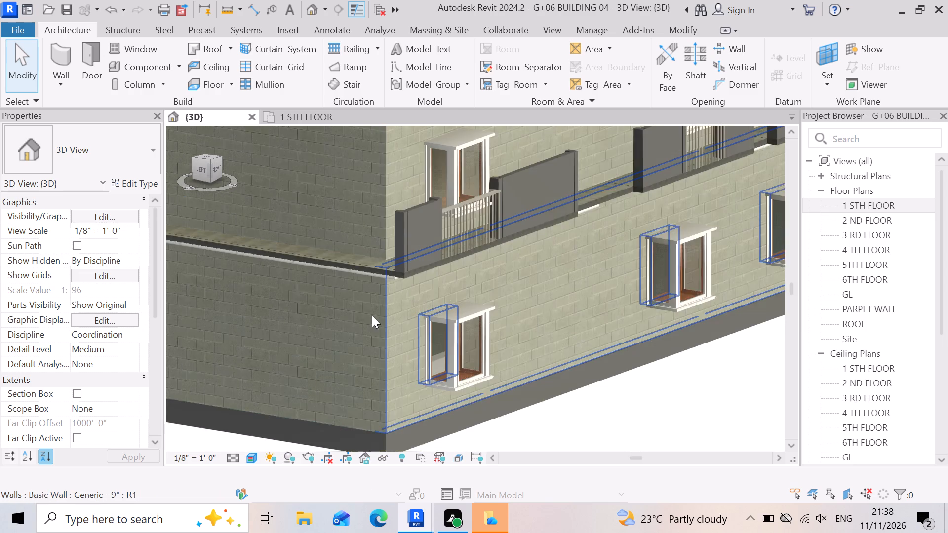
scroll(300, 312, down, 3)
scroll(376, 284, up, 12)
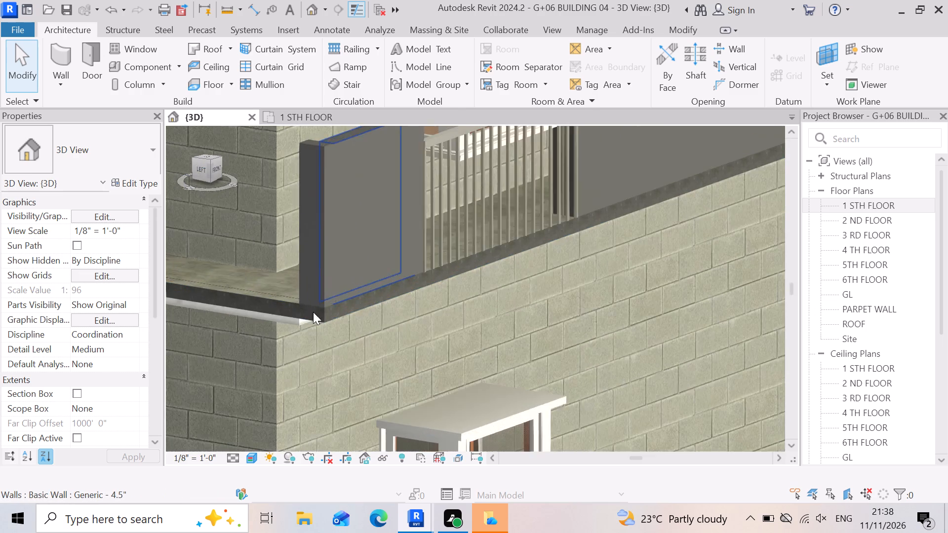
scroll(313, 312, up, 8)
scroll(338, 375, down, 7)
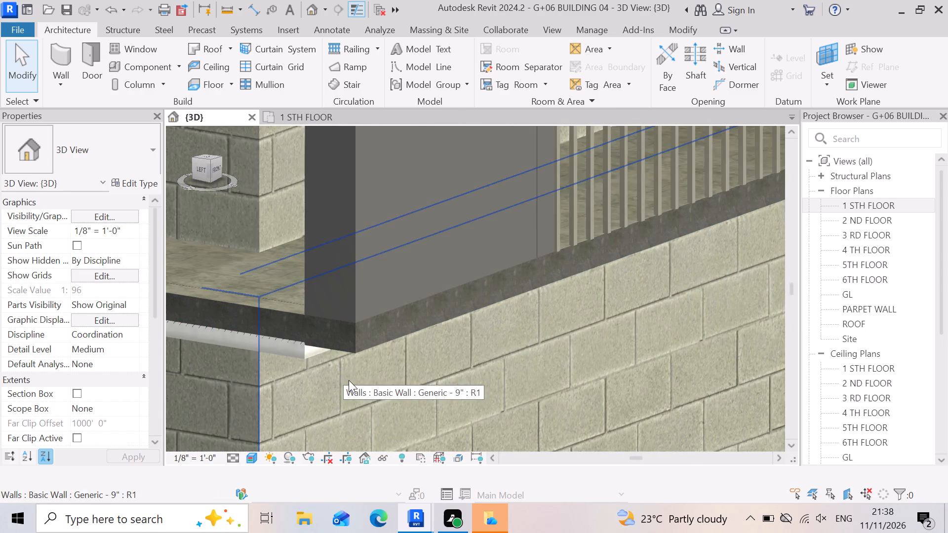
scroll(349, 380, down, 1)
shift+middle_drag(420, 347, 343, 352)
shift+right_drag(417, 345, 343, 352)
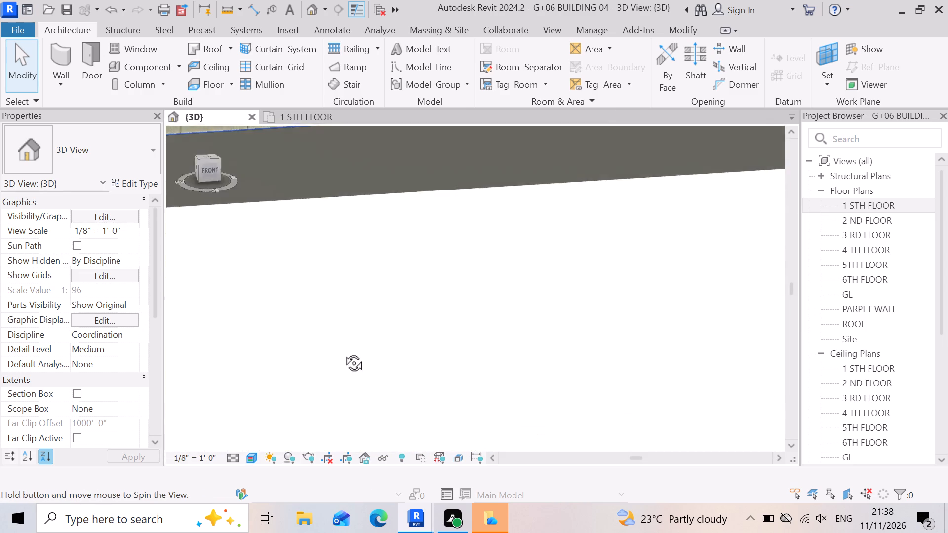
shift+middle_drag(343, 352, 343, 352)
shift+right_drag(343, 352, 344, 357)
scroll(492, 409, down, 11)
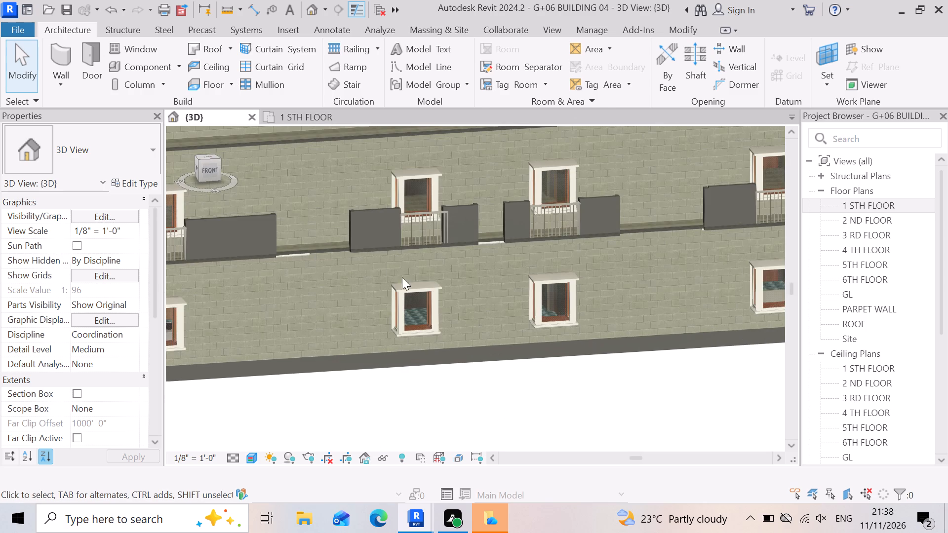
scroll(374, 261, up, 8)
scroll(416, 382, up, 1)
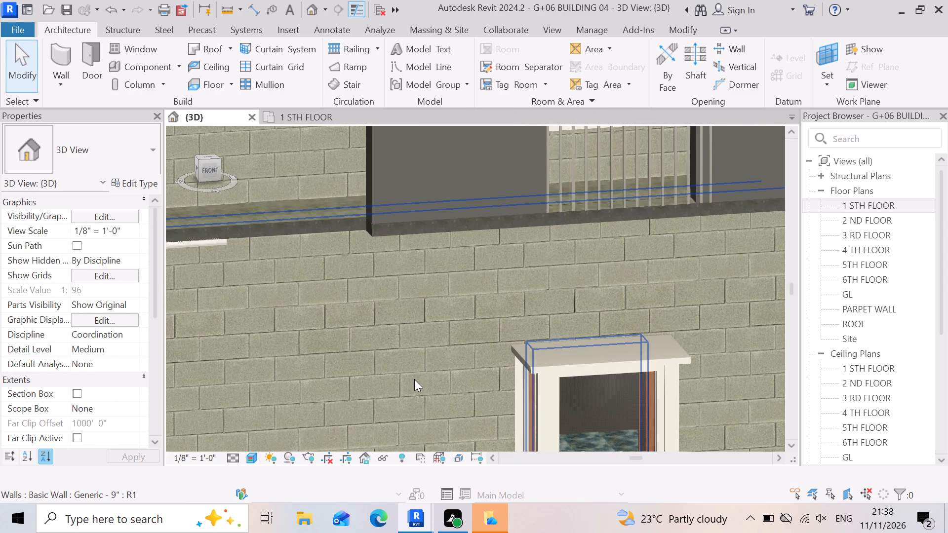
shift+middle_drag(414, 375, 496, 393)
shift+right_drag(417, 338, 496, 393)
scroll(406, 293, down, 8)
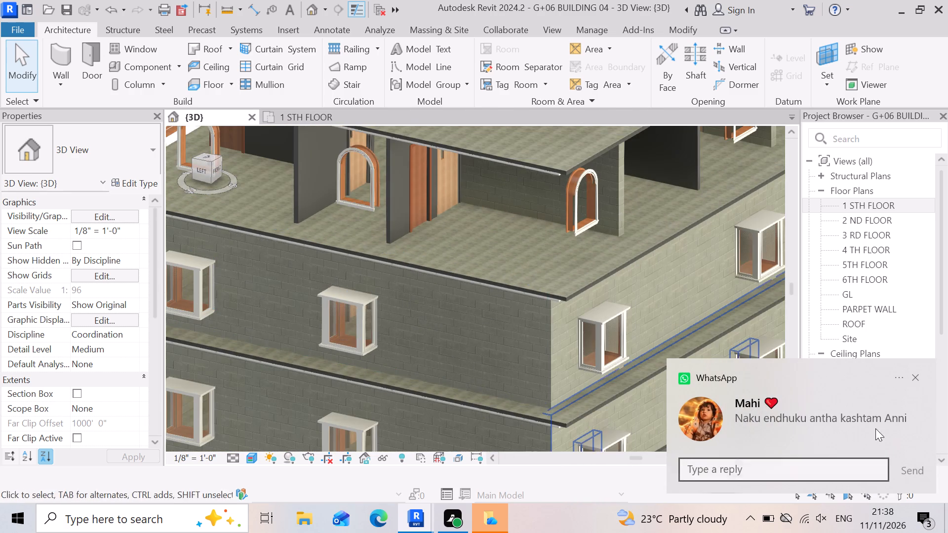
click(916, 379)
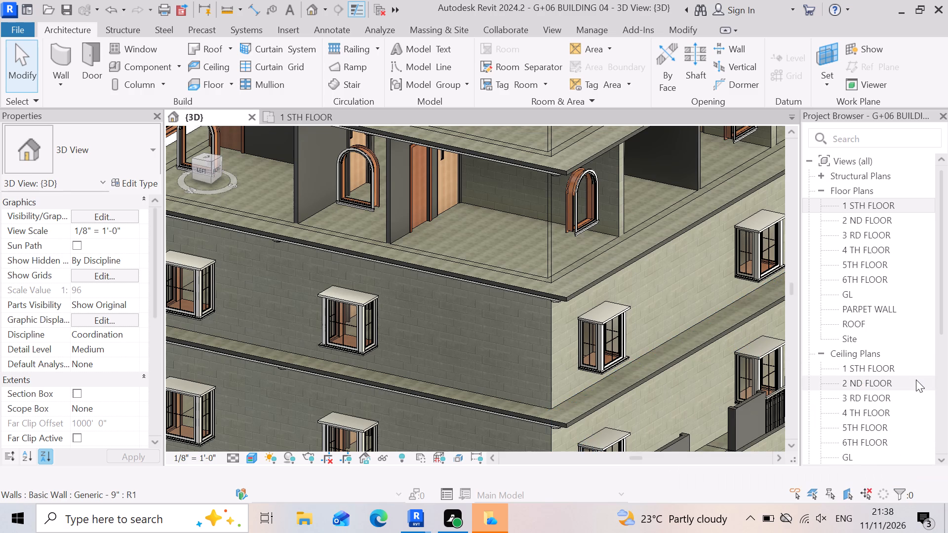
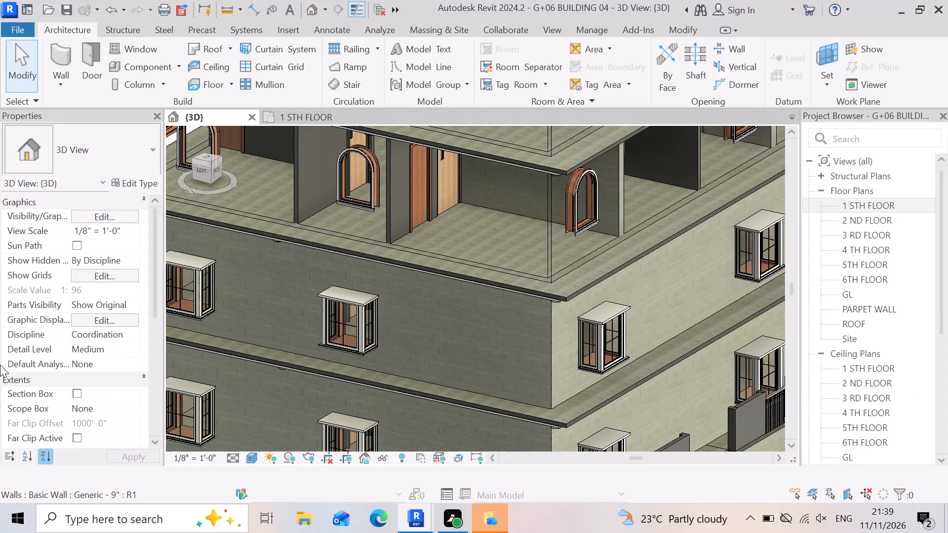
Undo the last change, which took away the outer walls of the top three storeys.
scroll(529, 315, down, 7)
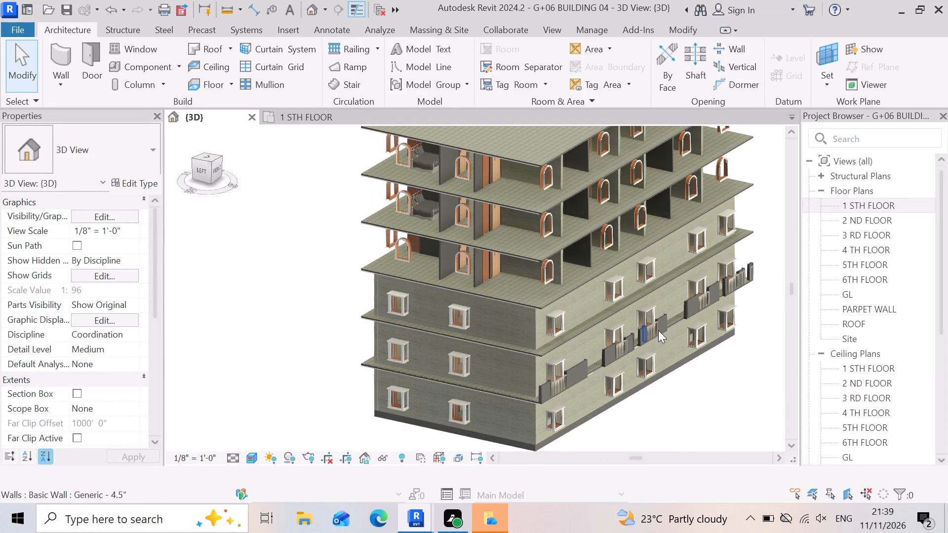
scroll(484, 371, down, 3)
scroll(571, 415, up, 2)
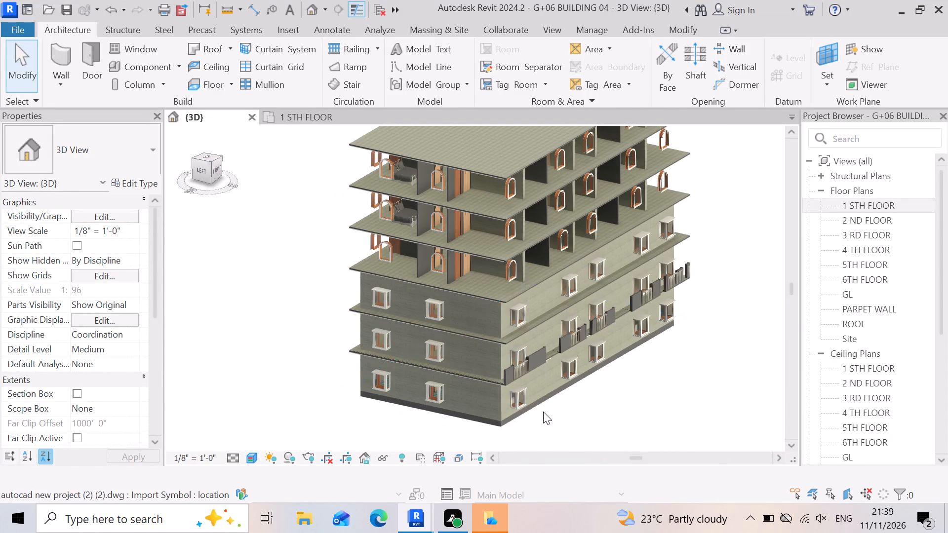
scroll(574, 391, down, 3)
scroll(462, 223, up, 6)
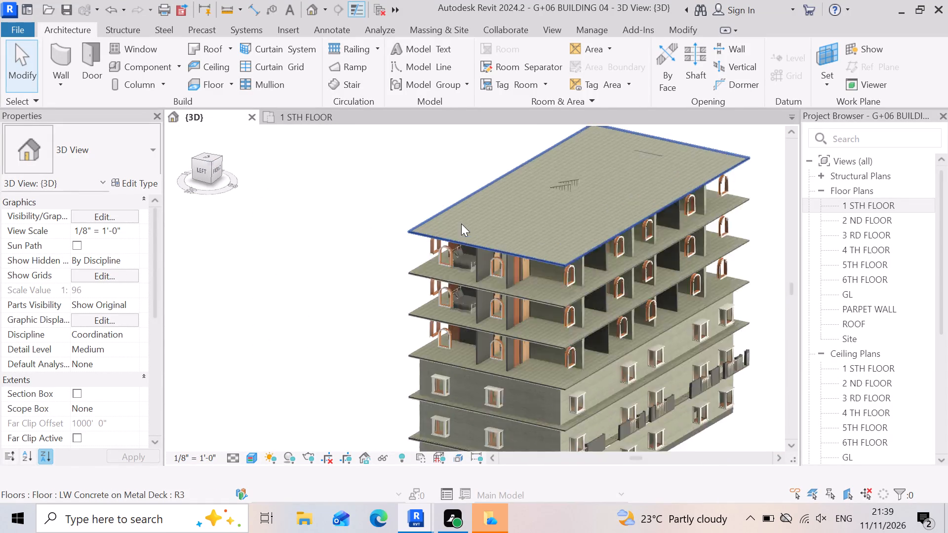
scroll(461, 224, up, 3)
scroll(419, 237, down, 7)
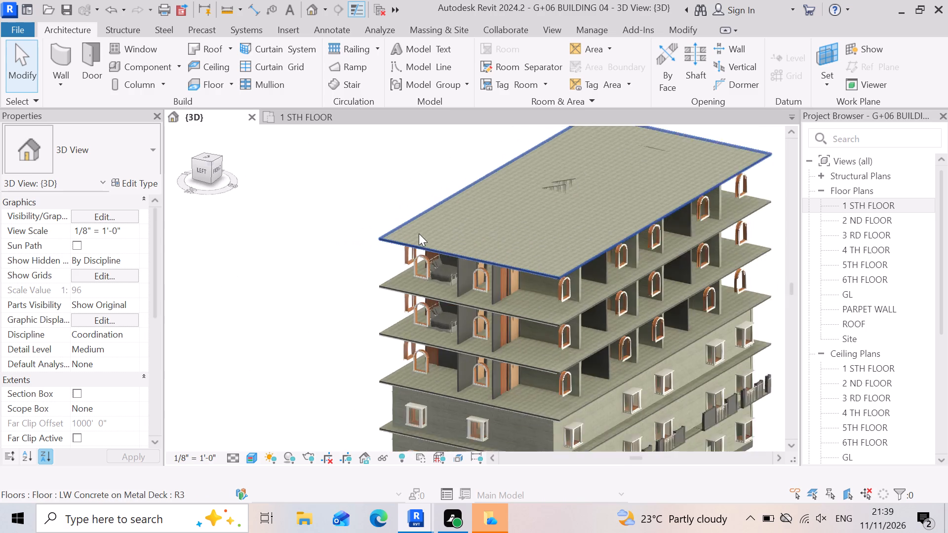
scroll(413, 257, down, 3)
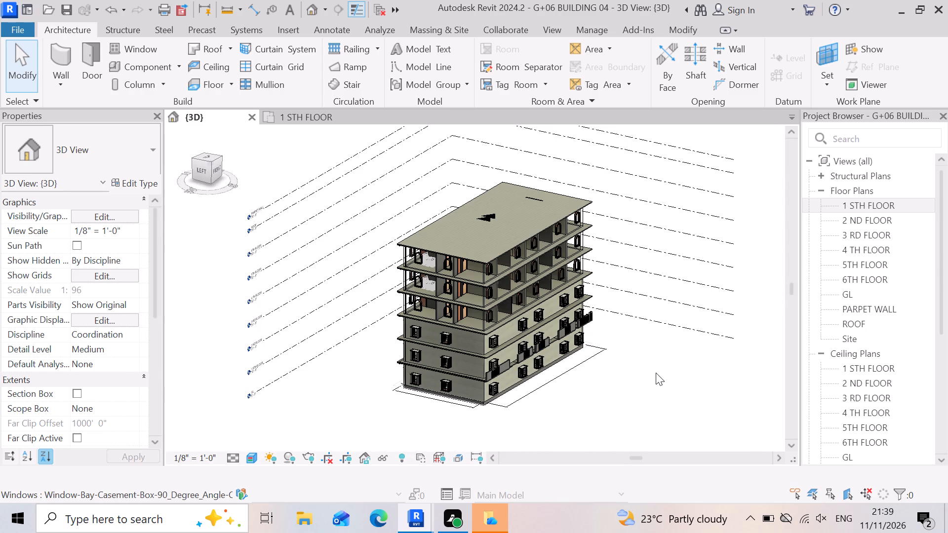
key(ctrl+z)
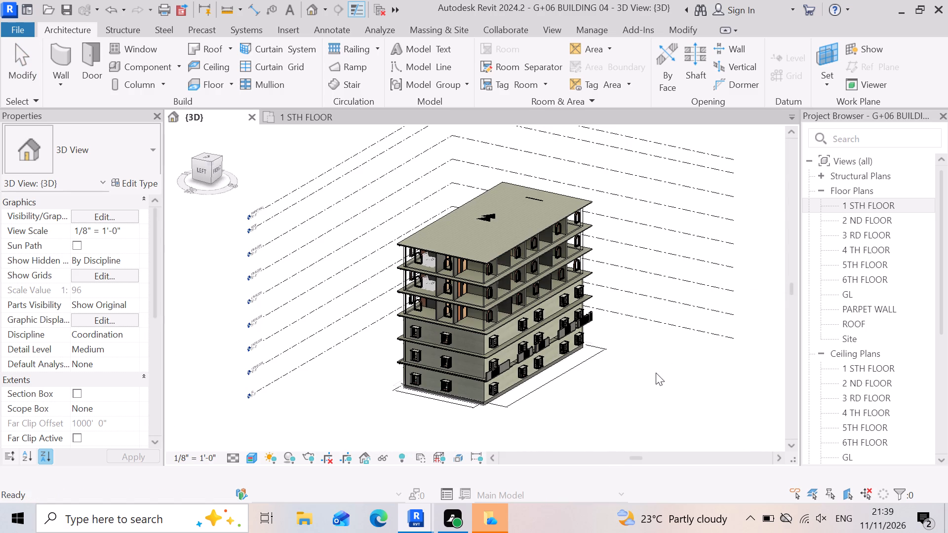
Examine the first-floor slab edge at the leftmost wide front recess, checking it against the ceiling beneath and the ground-floor front wall.
scroll(502, 384, up, 1)
scroll(669, 391, down, 2)
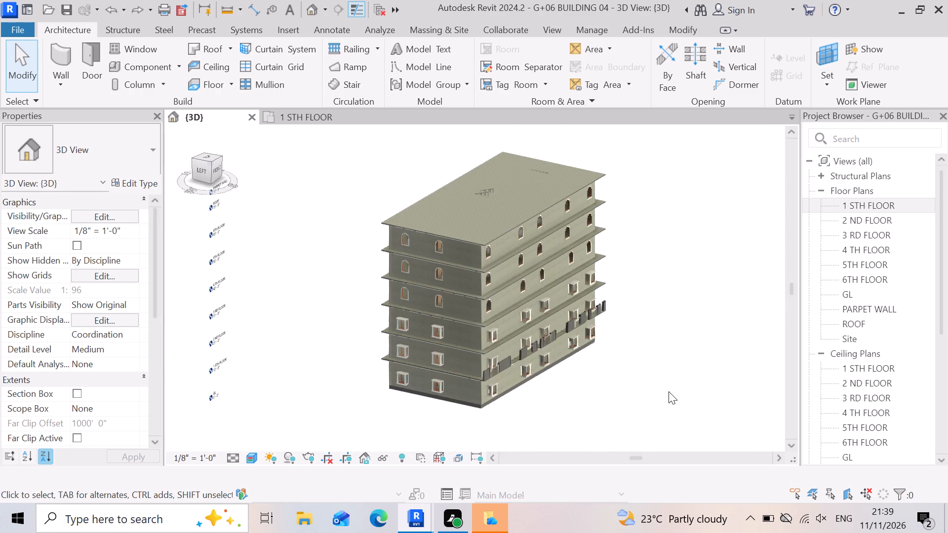
scroll(669, 391, down, 1)
scroll(519, 348, up, 2)
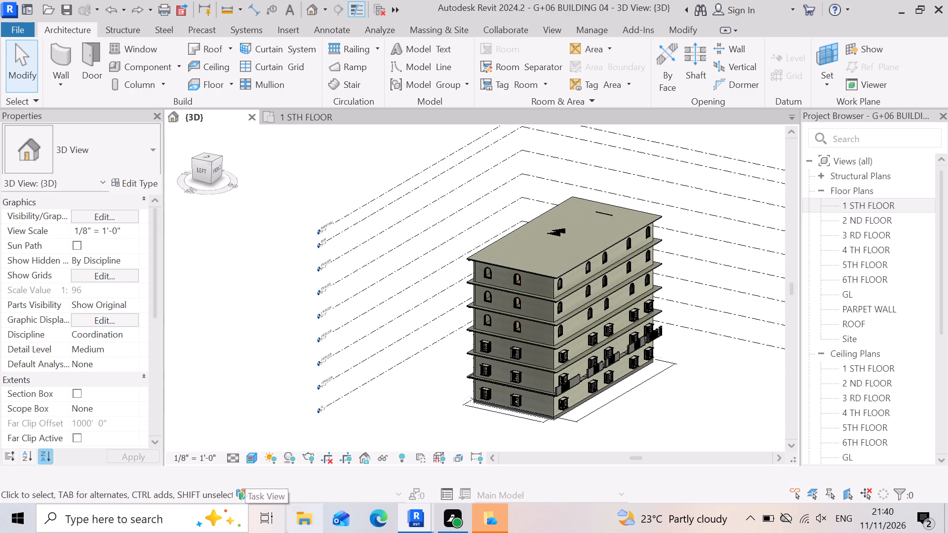
shift+right_drag(407, 392, 494, 372)
shift+middle_drag(407, 392, 494, 372)
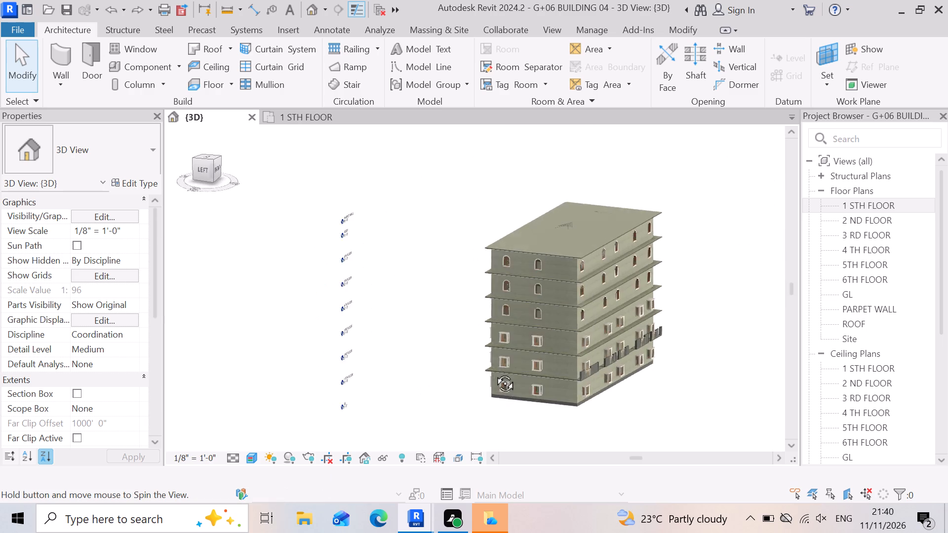
shift+right_drag(494, 372, 376, 384)
shift+middle_drag(494, 372, 376, 384)
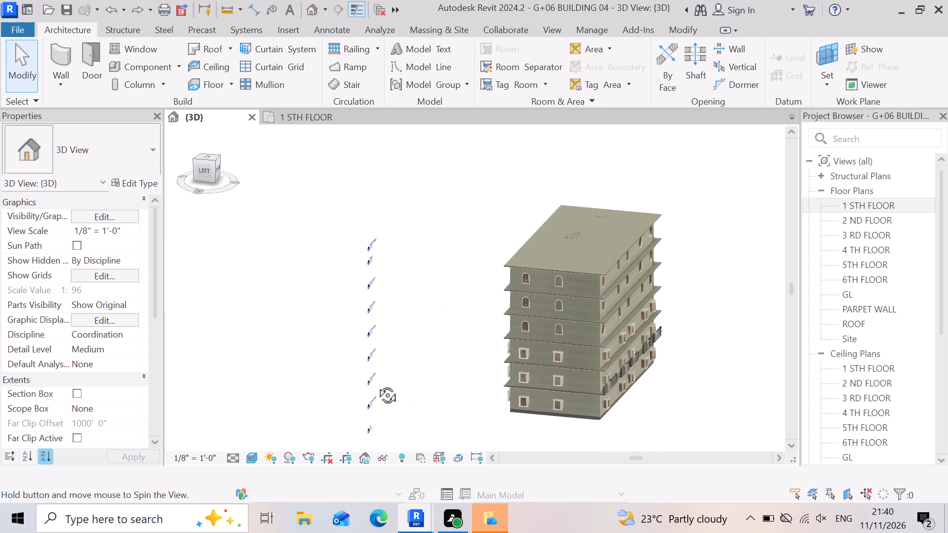
shift+right_drag(376, 384, 310, 357)
shift+middle_drag(376, 384, 310, 357)
scroll(310, 357, up, 1)
scroll(486, 345, up, 9)
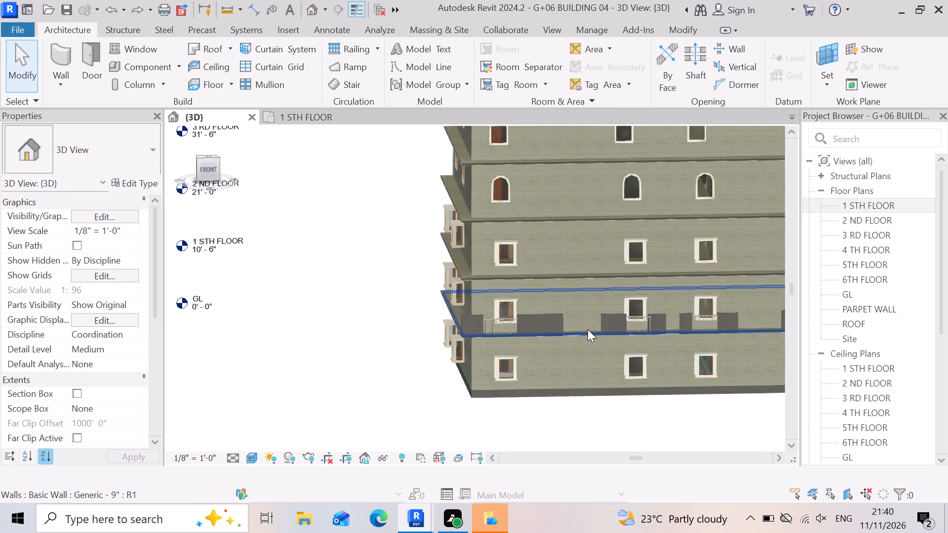
scroll(588, 329, up, 12)
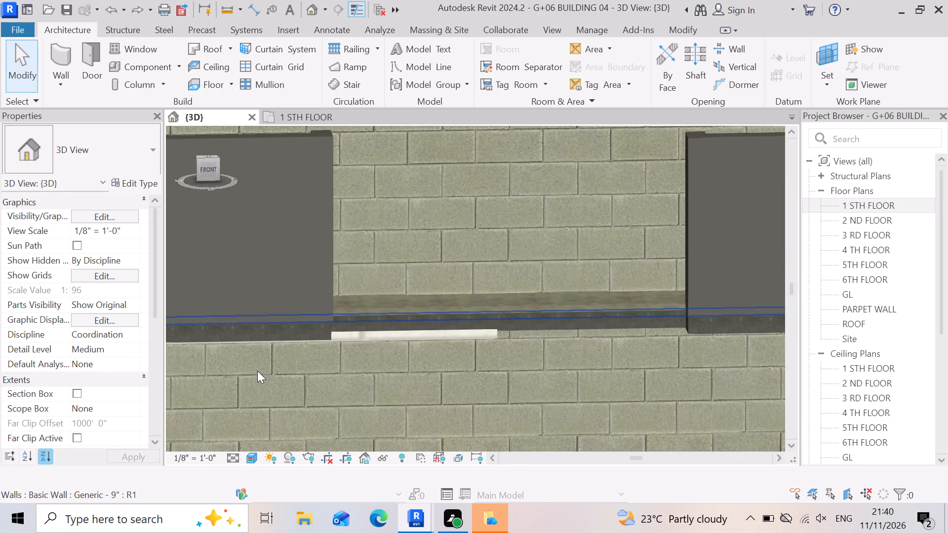
scroll(465, 344, up, 2)
scroll(544, 346, up, 4)
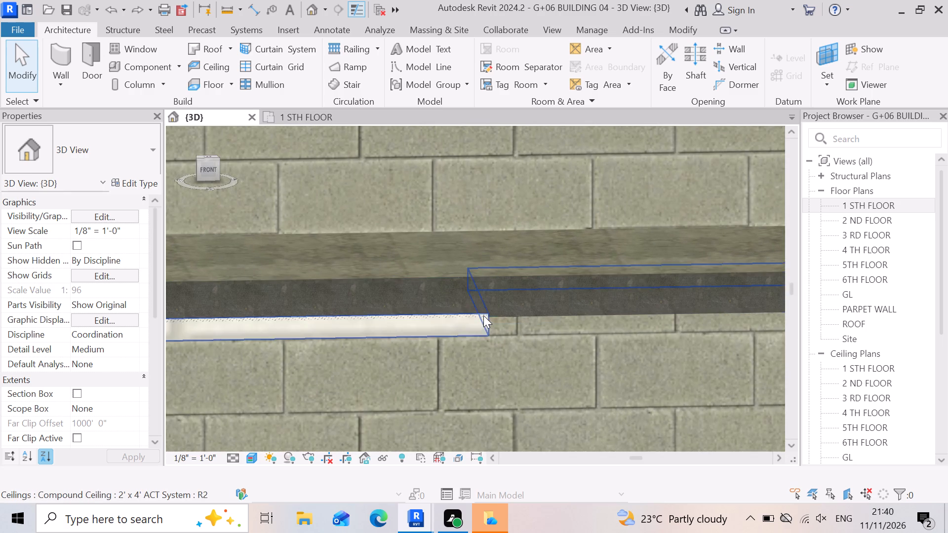
scroll(598, 290, down, 9)
scroll(550, 303, down, 4)
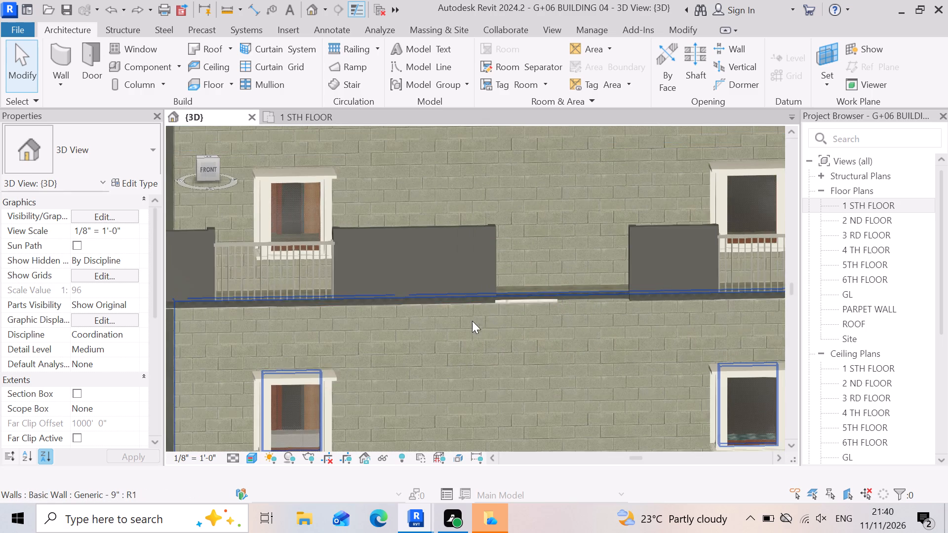
scroll(499, 311, up, 14)
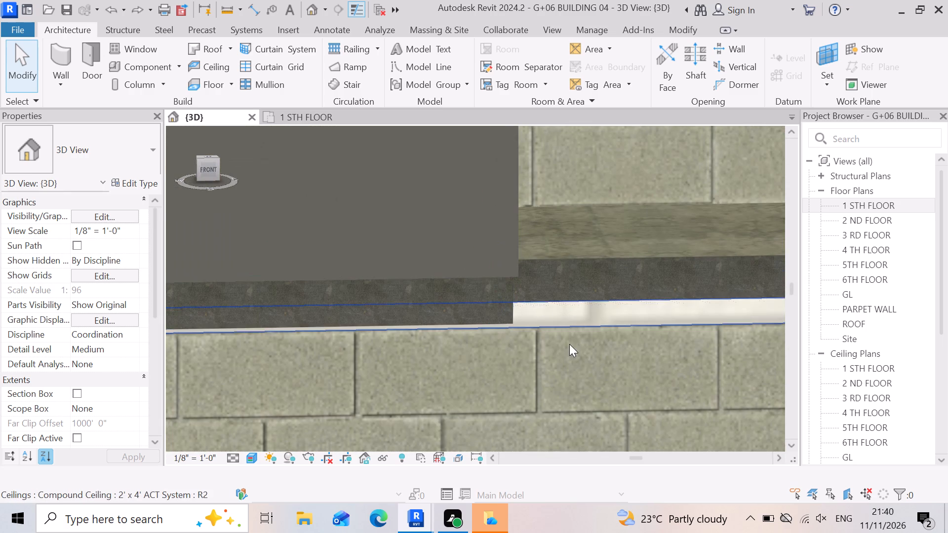
scroll(450, 266, down, 2)
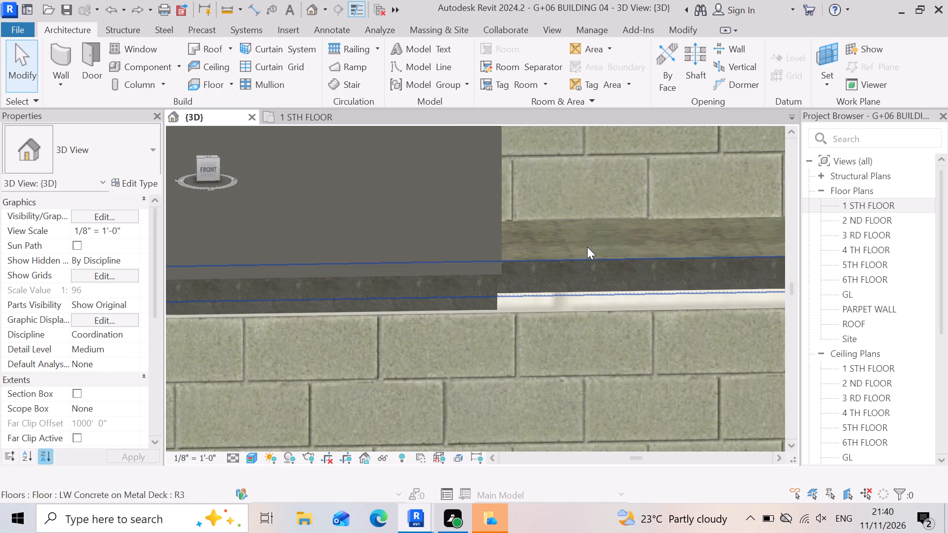
click(584, 286)
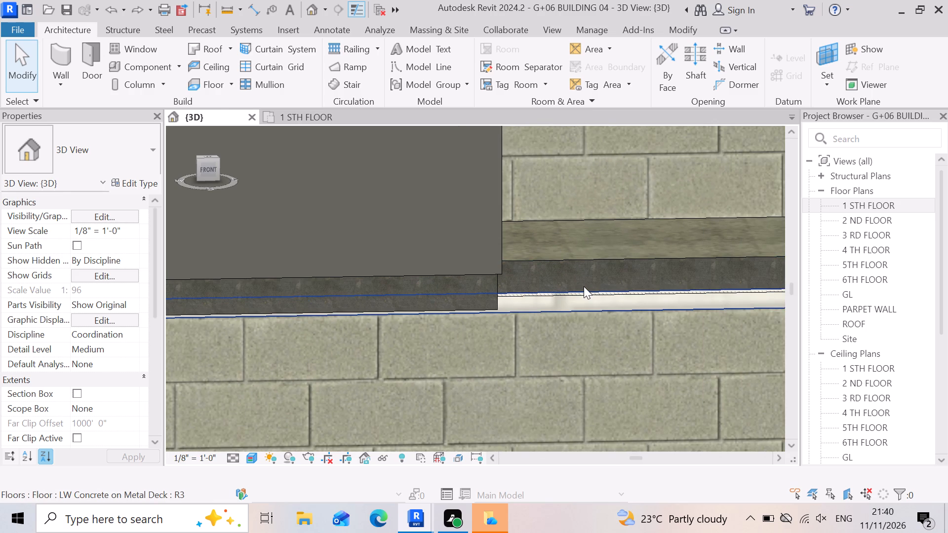
click(581, 352)
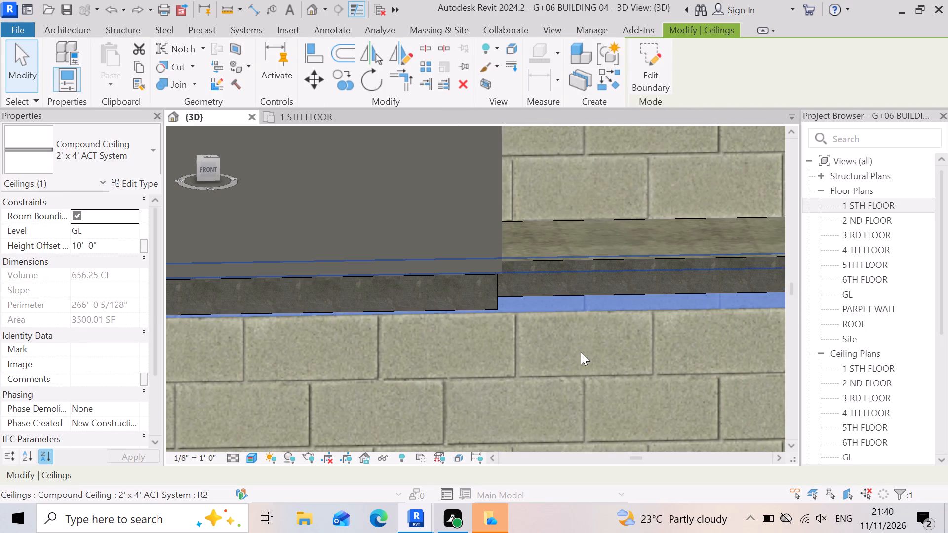
scroll(588, 289, down, 15)
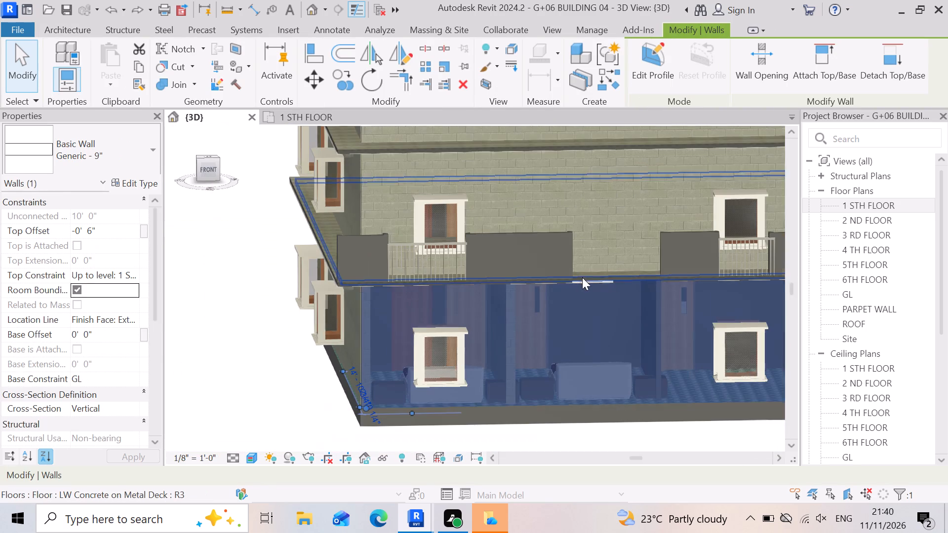
click(289, 416)
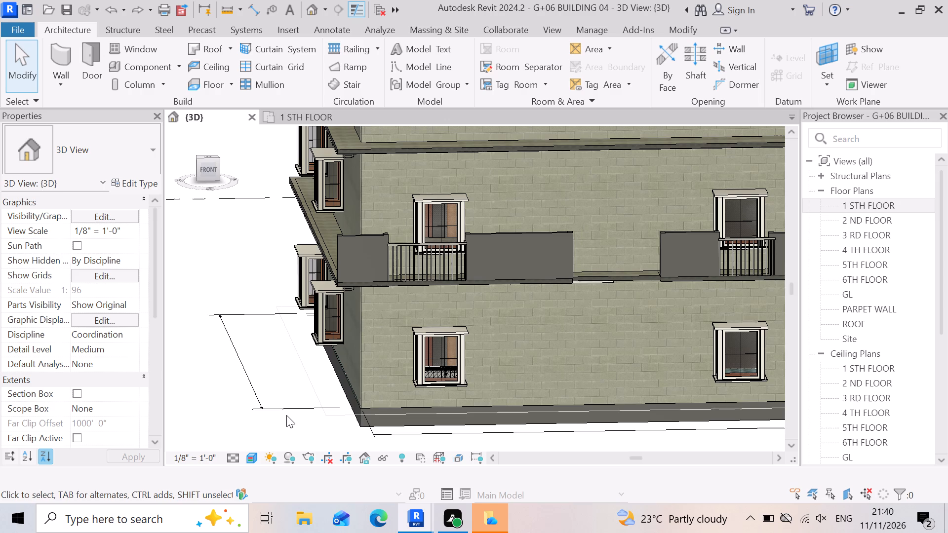
Examine the slab edge along the leftmost wide front recess up to its far end, where the next low wall starts.
scroll(635, 286, up, 11)
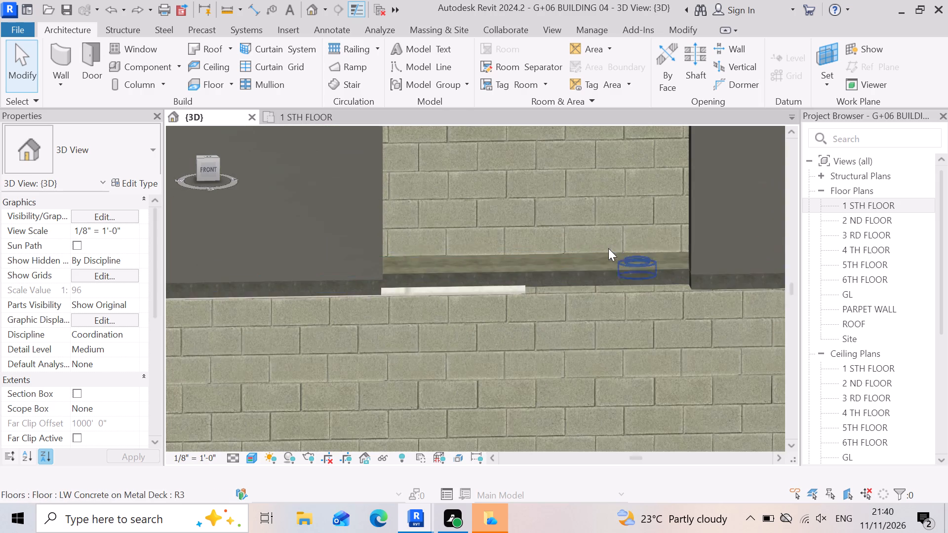
scroll(608, 248, up, 2)
scroll(613, 299, up, 6)
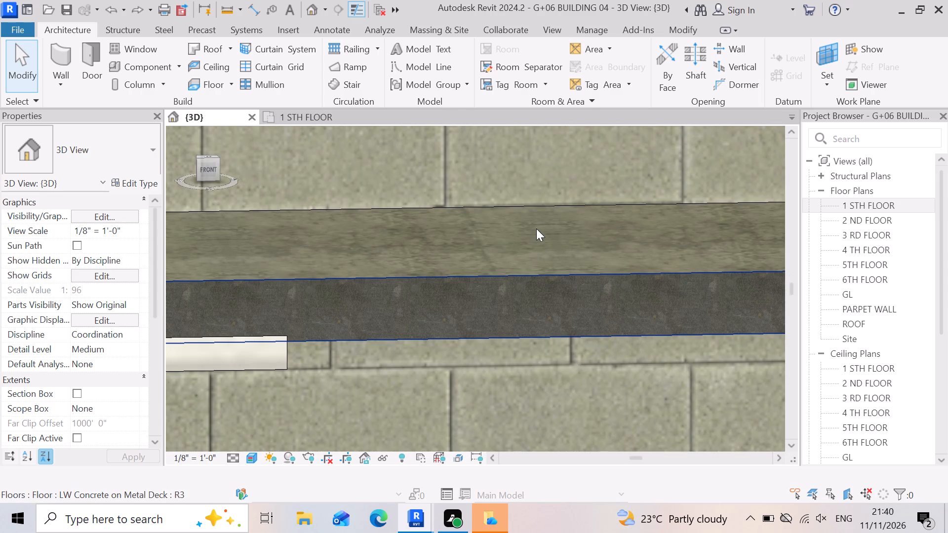
scroll(574, 266, down, 9)
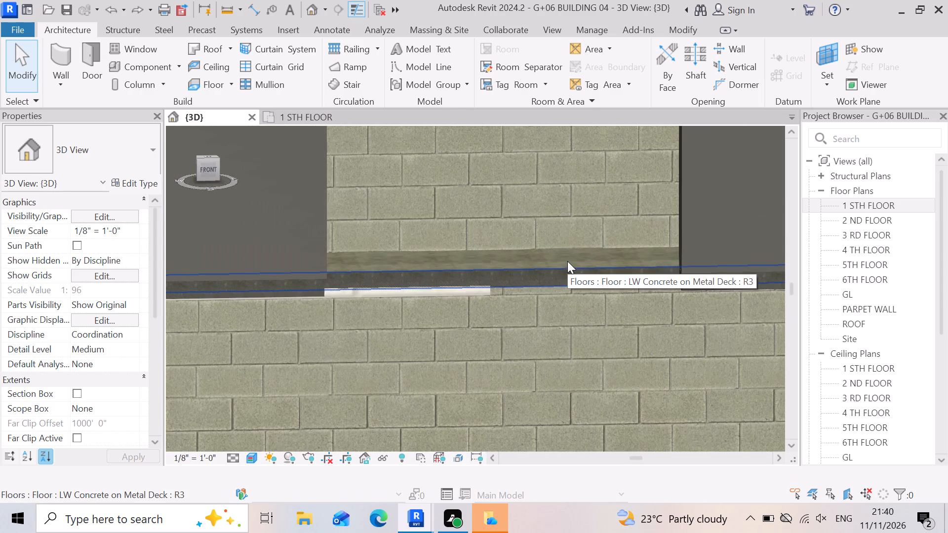
scroll(567, 255, down, 3)
scroll(695, 250, up, 8)
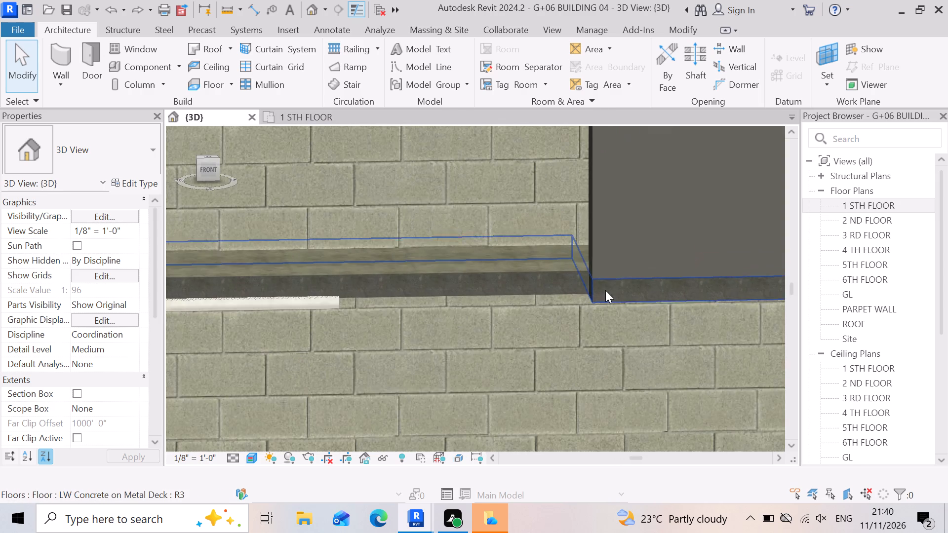
scroll(516, 256, down, 6)
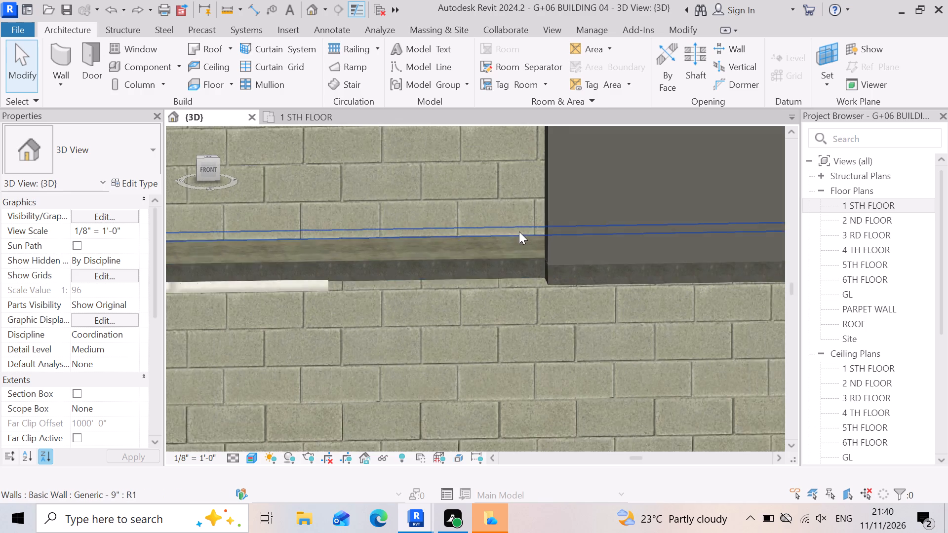
scroll(519, 231, down, 5)
scroll(403, 248, down, 3)
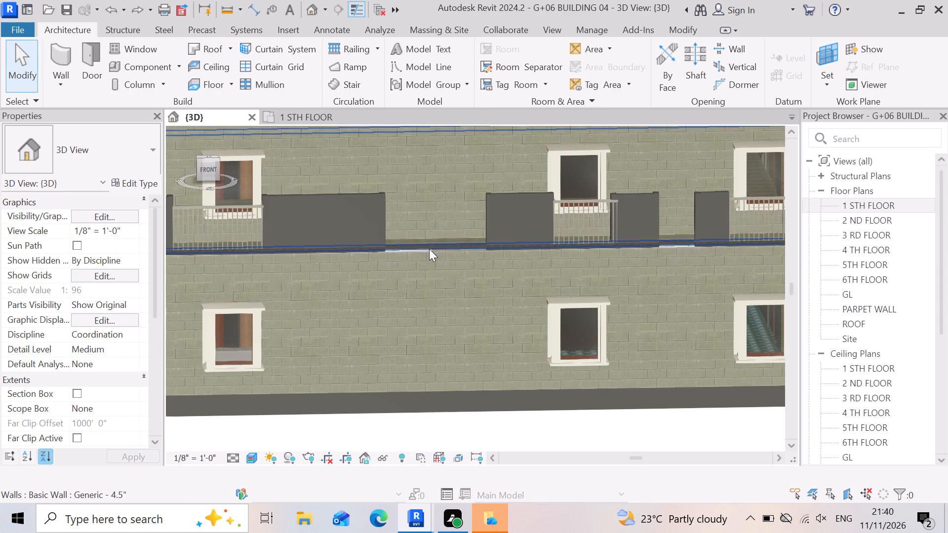
Examine the first-floor slab edge and the ceiling beneath it at the narrow front recess between the two low walls.
scroll(714, 238, up, 14)
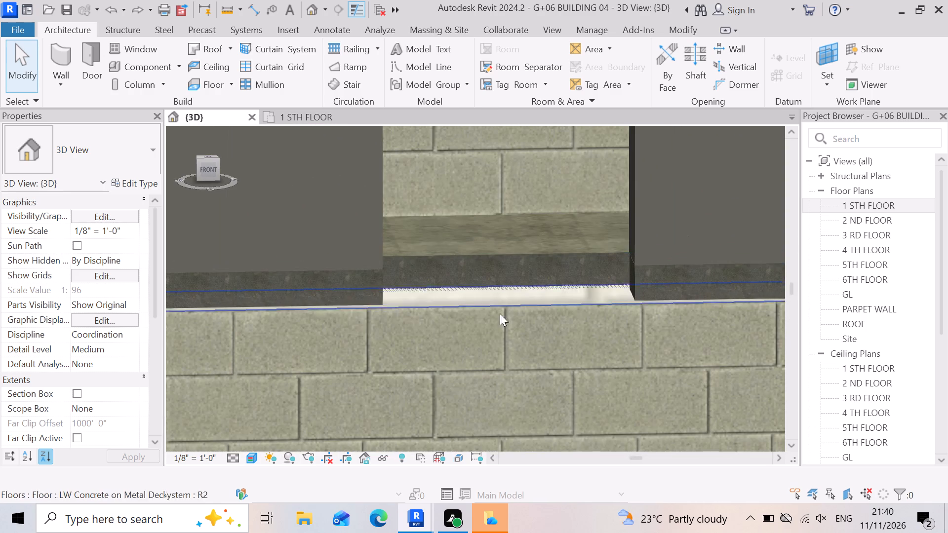
scroll(463, 277, up, 7)
scroll(590, 297, down, 5)
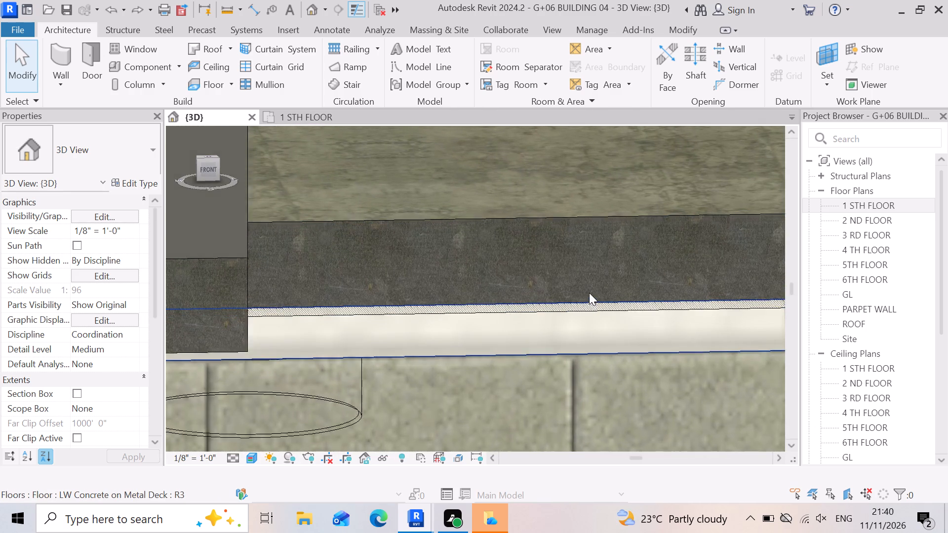
scroll(589, 293, down, 3)
scroll(564, 250, down, 7)
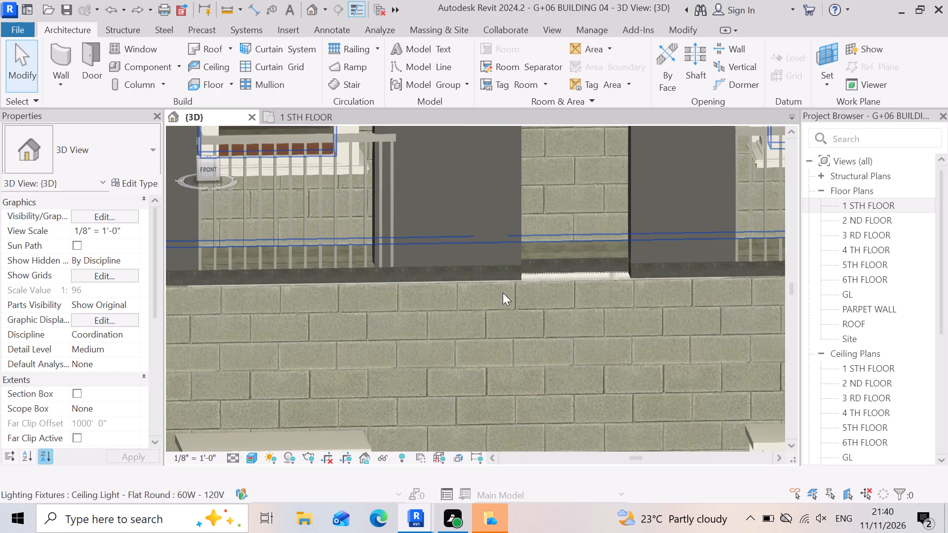
scroll(511, 301, down, 3)
scroll(444, 290, down, 3)
scroll(481, 274, up, 7)
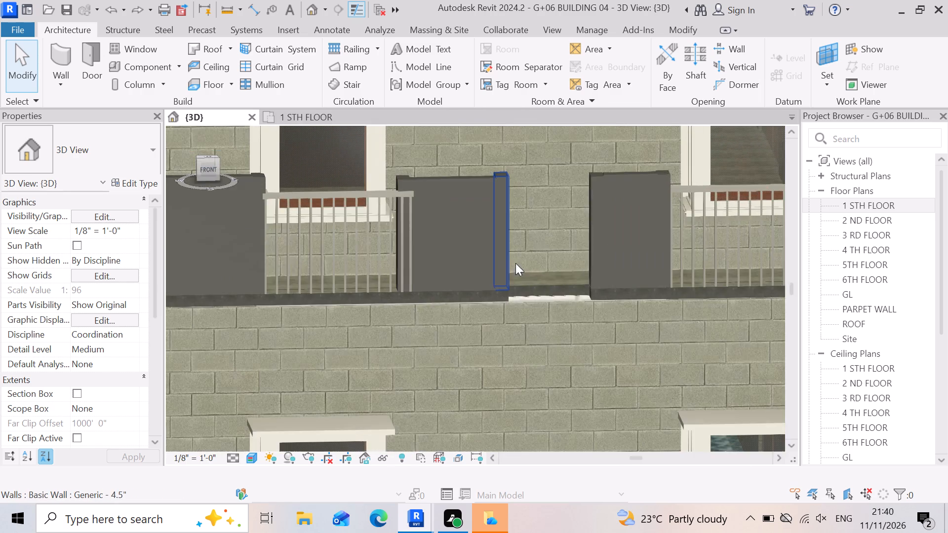
scroll(515, 263, up, 6)
click(544, 278)
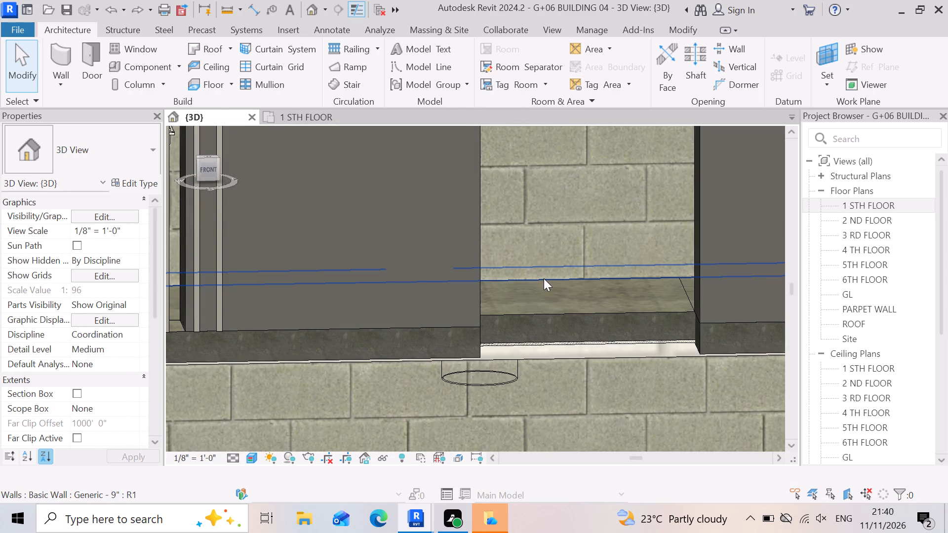
Select the first-floor slab to check its extent at the narrow front recess, clear the selection and inspect the slab-ceiling joint closely.
click(547, 308)
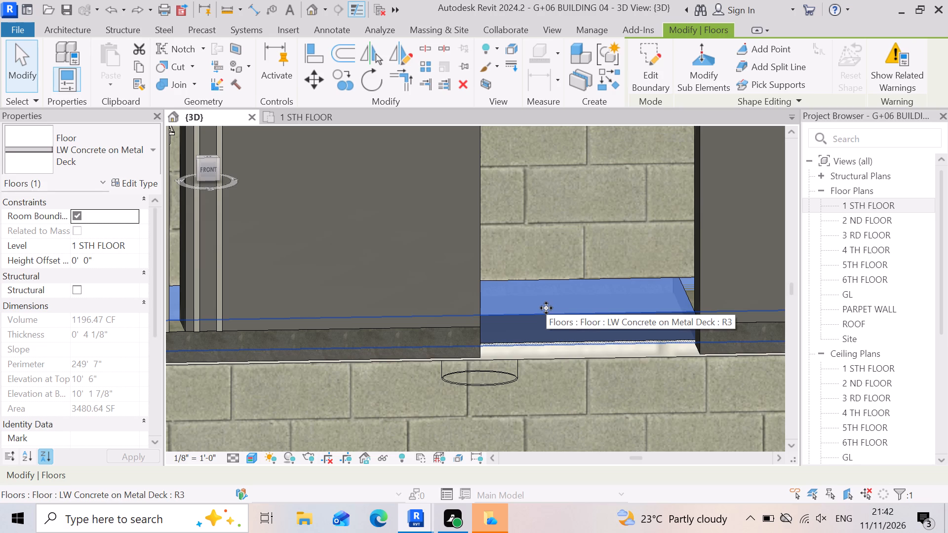
scroll(545, 324, down, 5)
scroll(575, 263, down, 6)
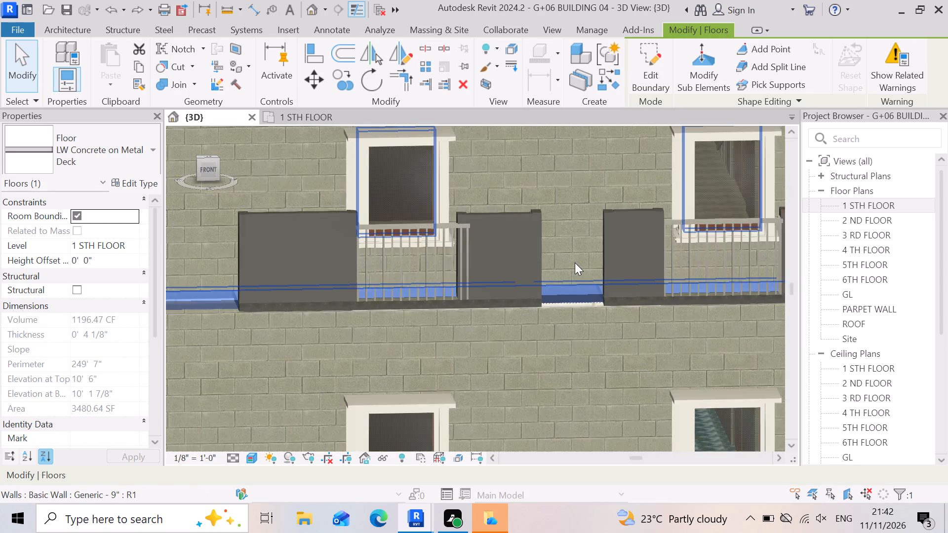
scroll(575, 263, down, 1)
key(Escape)
scroll(580, 259, up, 5)
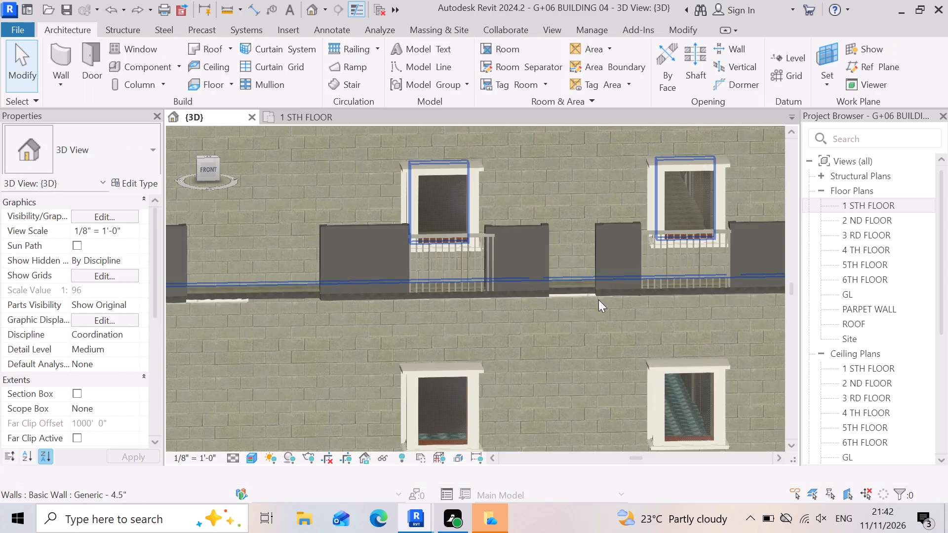
scroll(598, 300, up, 14)
scroll(546, 339, up, 4)
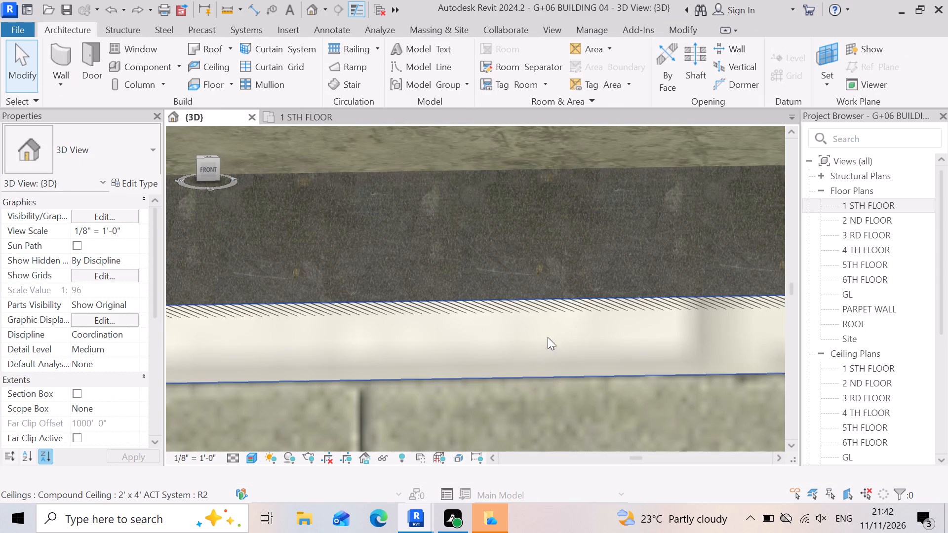
Open the first-floor slab's boundary sketch for editing and show it in the 1 STH FLOOR plan.
click(586, 267)
scroll(588, 267, down, 5)
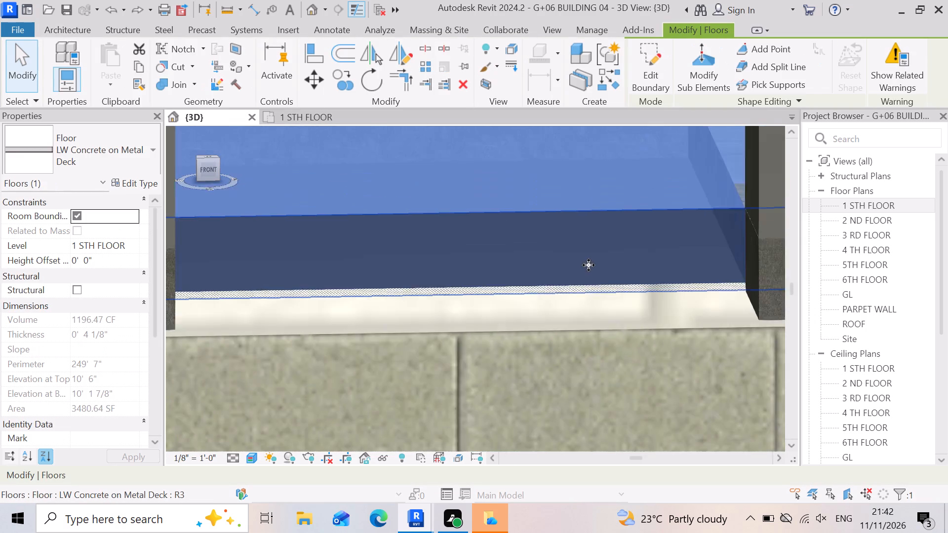
scroll(589, 265, down, 4)
scroll(483, 314, down, 4)
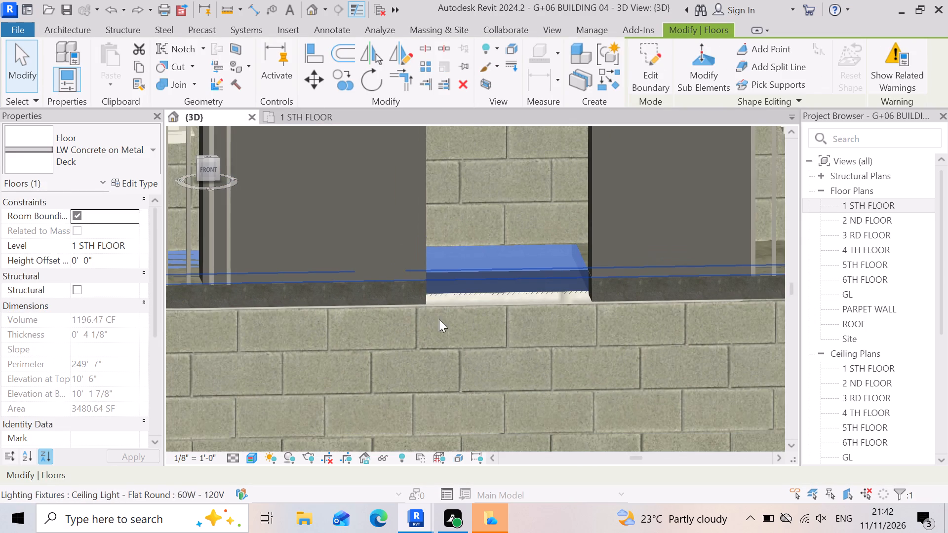
scroll(500, 318, up, 6)
scroll(513, 327, down, 4)
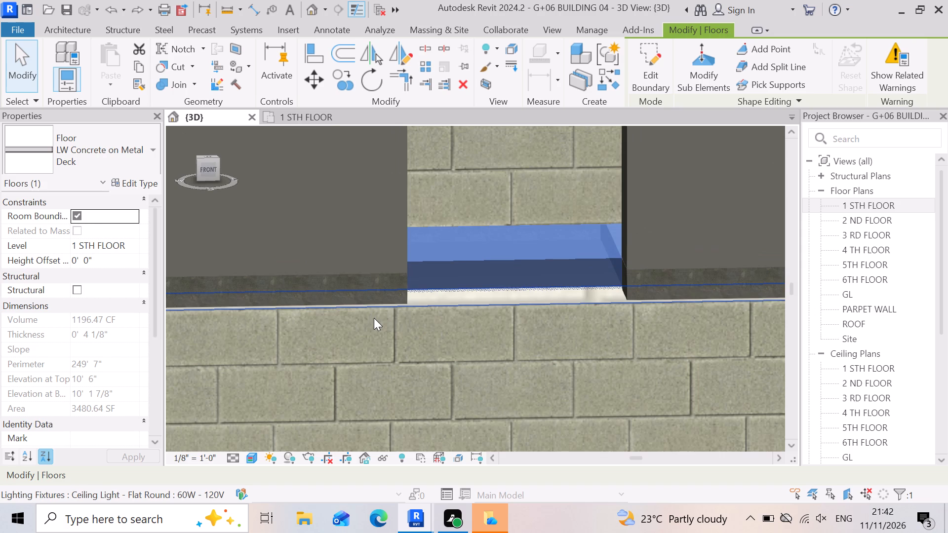
scroll(418, 282, up, 3)
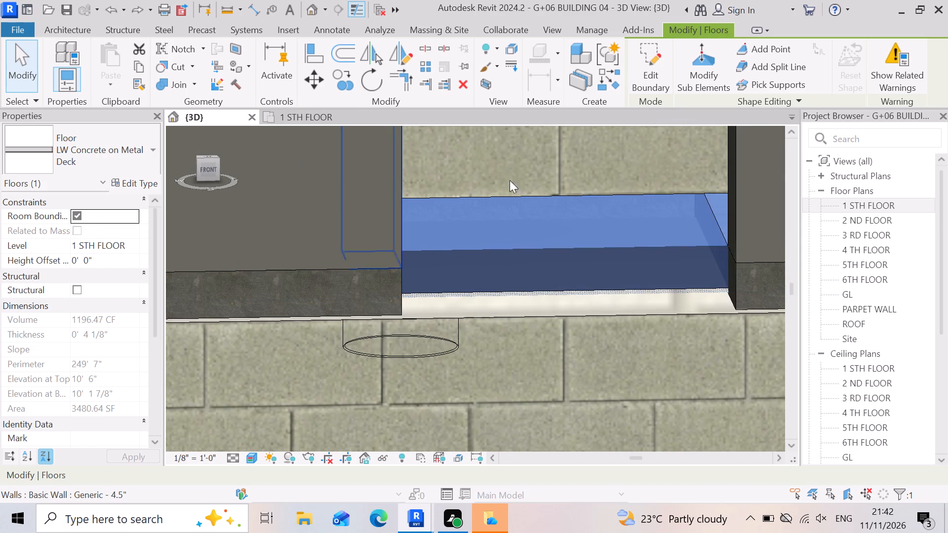
click(648, 57)
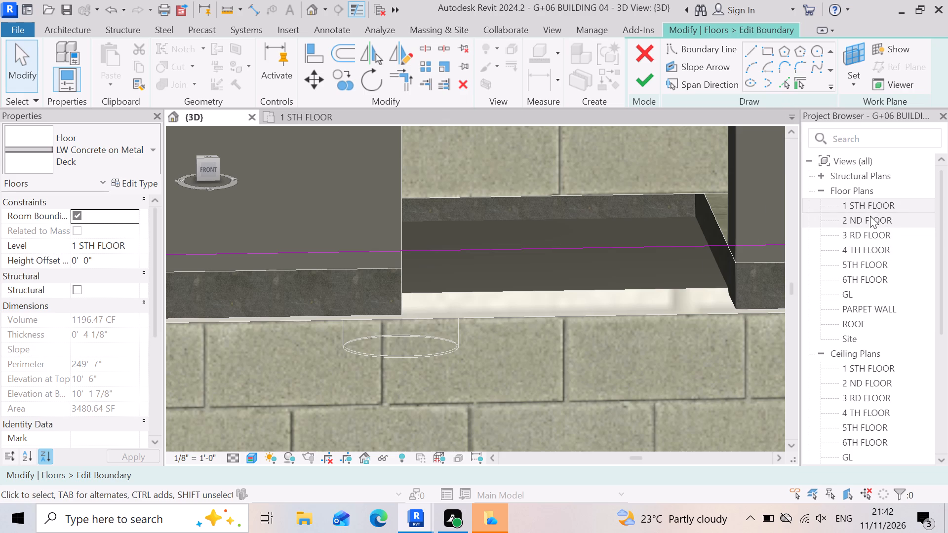
double_click(872, 202)
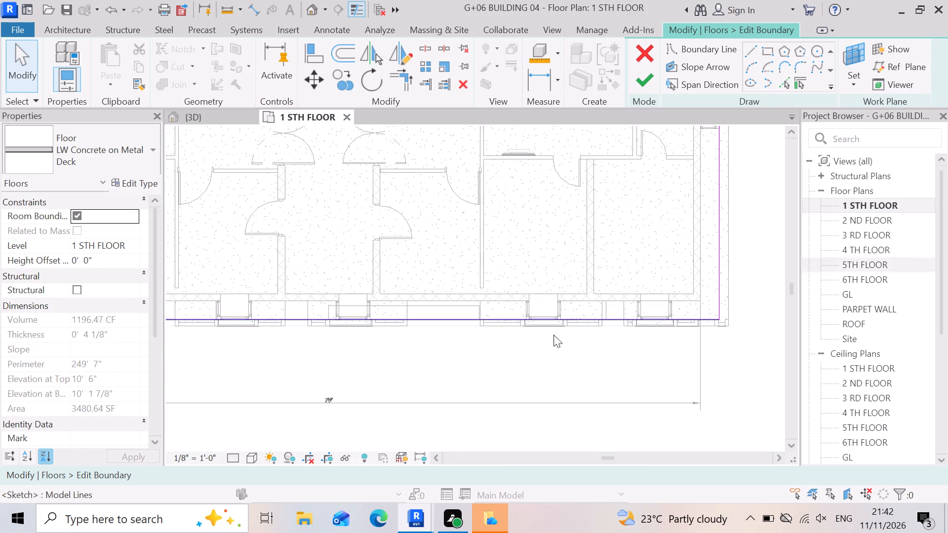
Examine the slab's front boundary line in plan against the front recesses, windows and low walls.
scroll(603, 374, down, 4)
scroll(411, 376, up, 10)
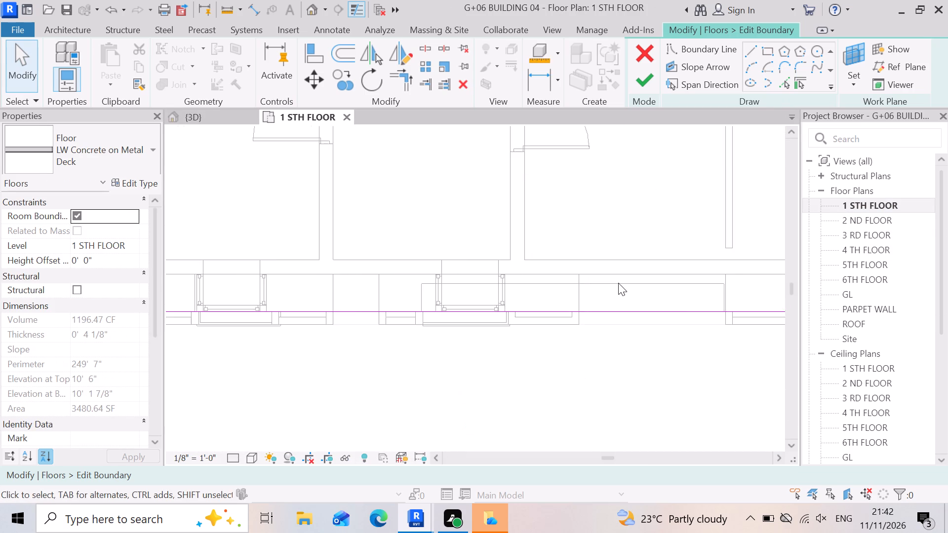
scroll(618, 283, up, 3)
scroll(276, 321, down, 2)
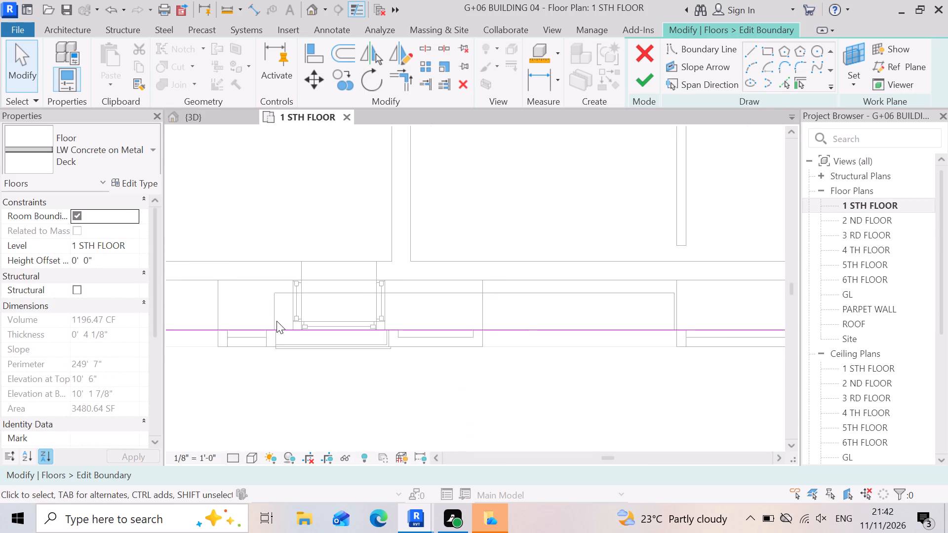
click(507, 404)
scroll(523, 341, up, 4)
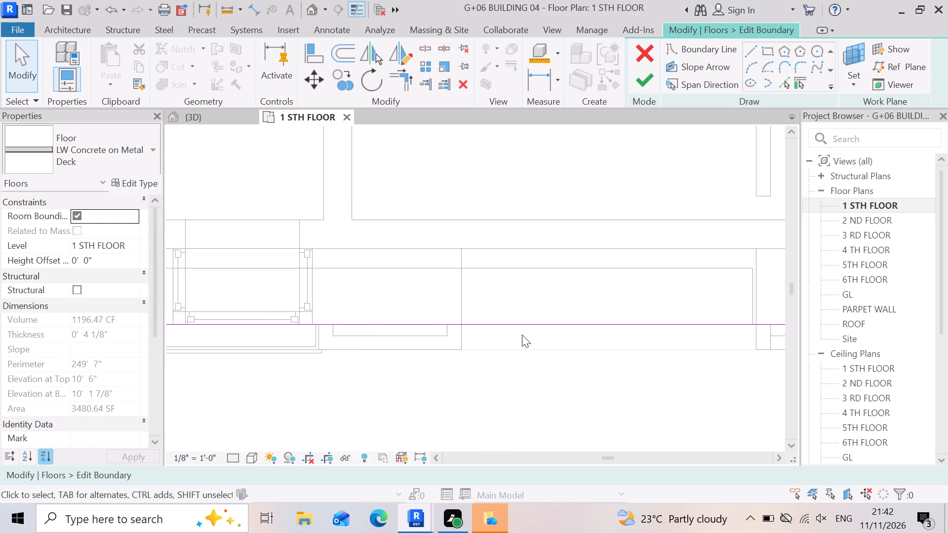
scroll(522, 335, up, 2)
scroll(474, 310, down, 6)
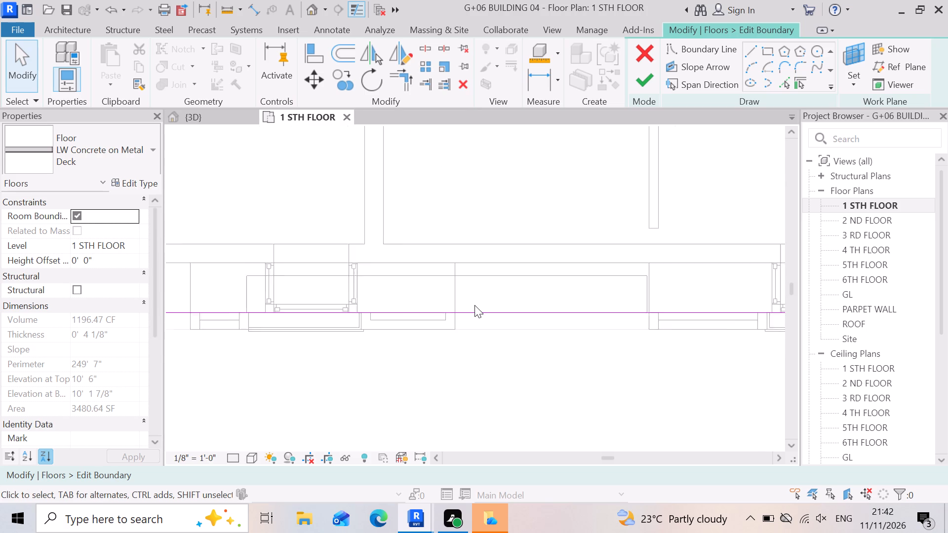
scroll(474, 305, down, 9)
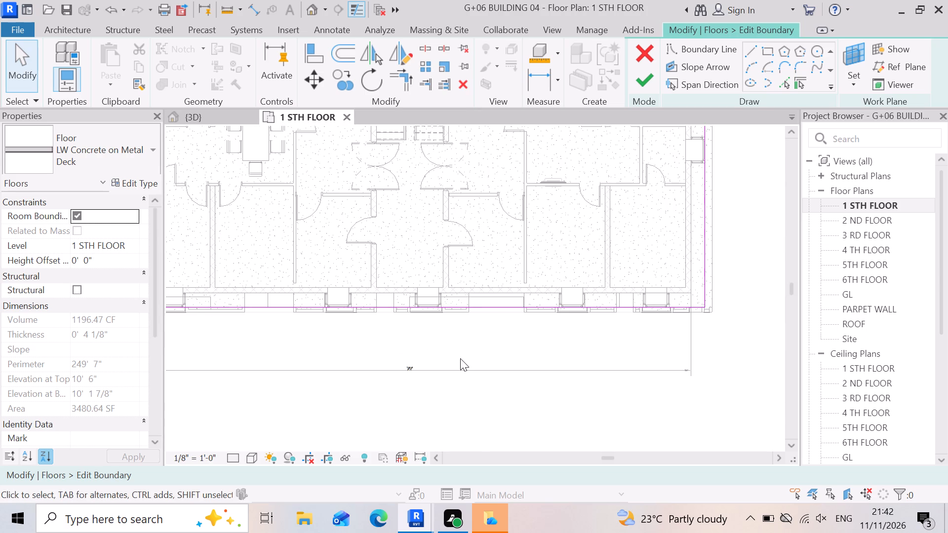
scroll(646, 322, up, 3)
scroll(604, 327, down, 3)
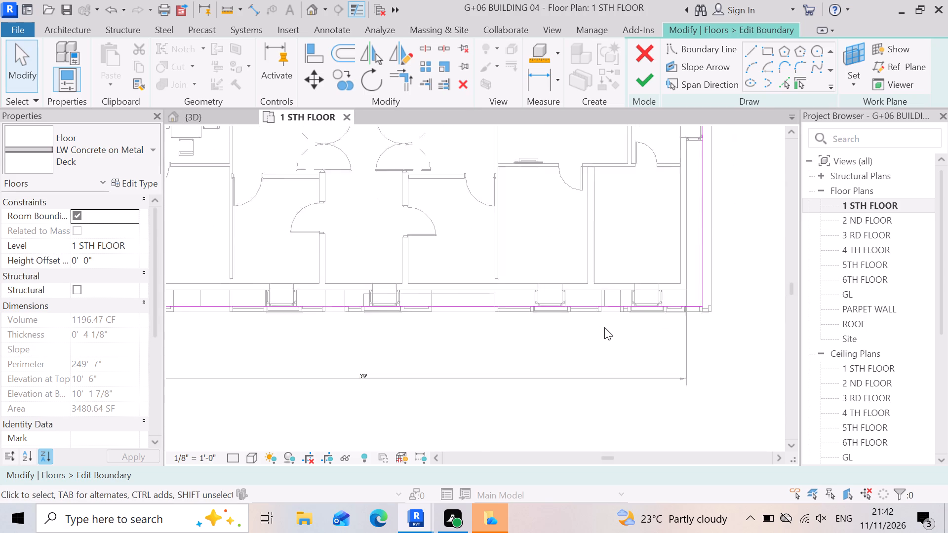
Pull the front end of the slab's right side boundary line back from the front right corner, leaving the line about 39' 1" long.
scroll(688, 293, up, 7)
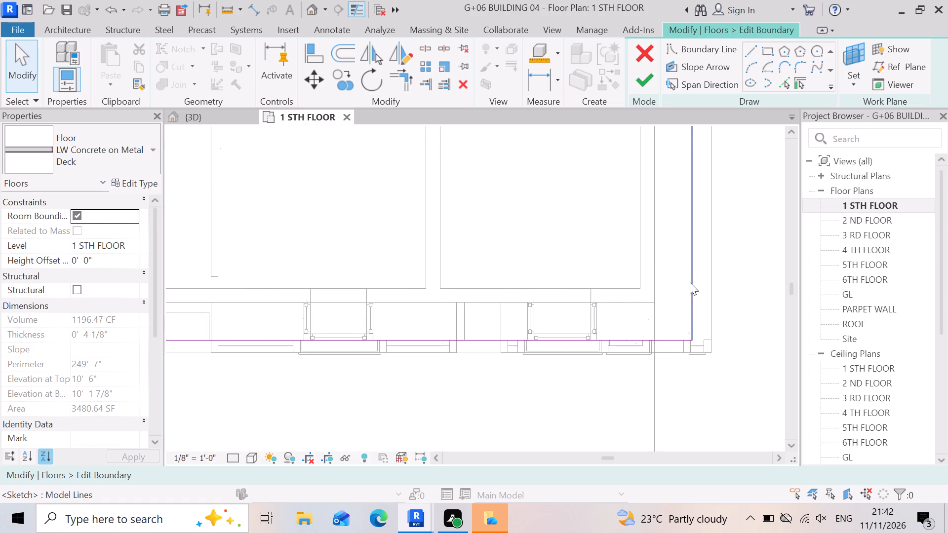
click(689, 261)
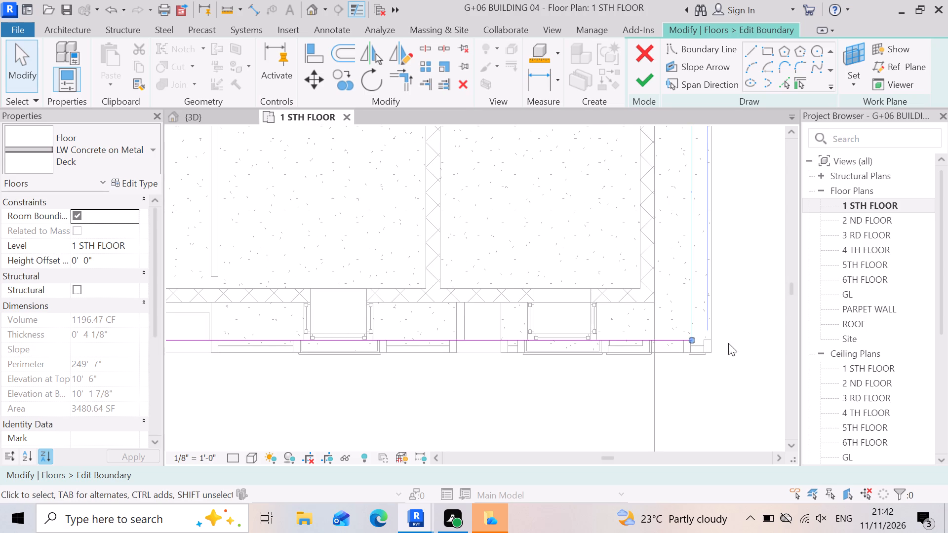
scroll(707, 353, up, 4)
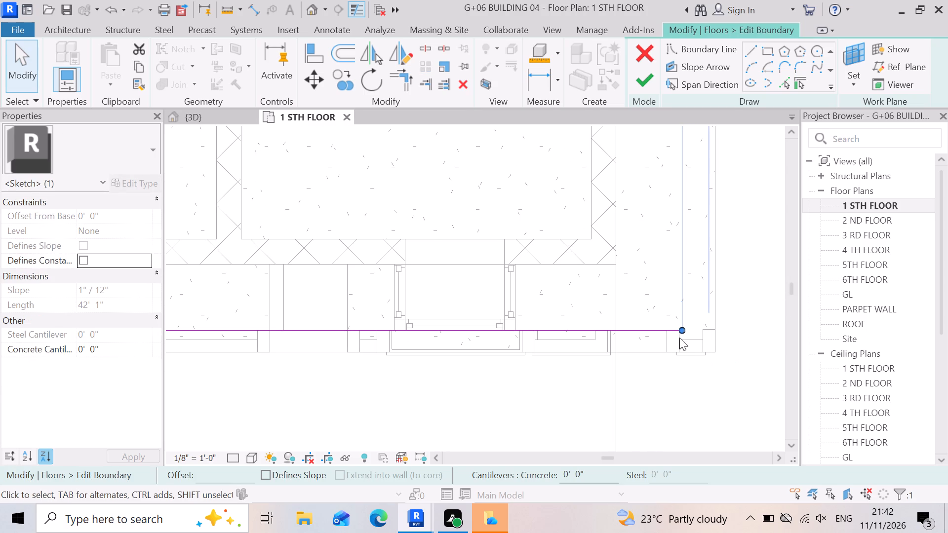
drag(680, 329, 681, 294)
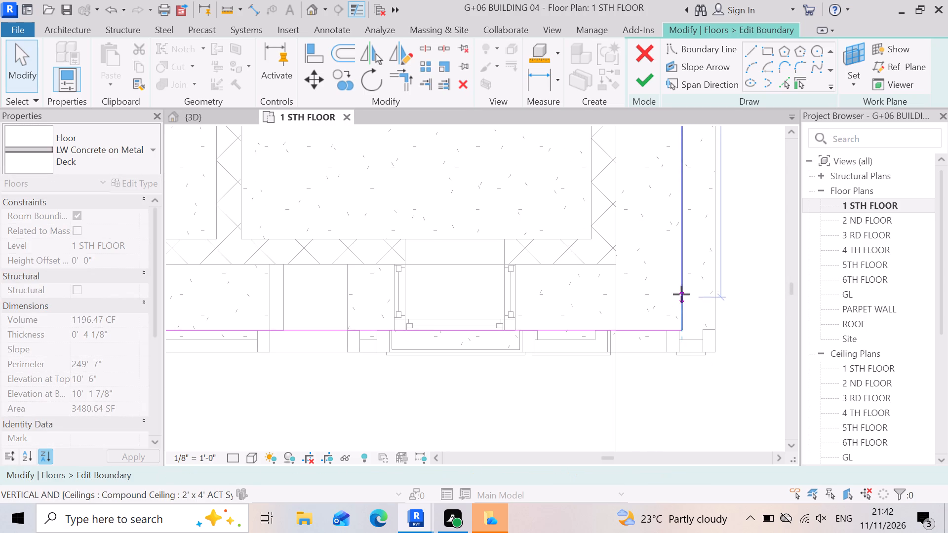
drag(681, 294, 681, 231)
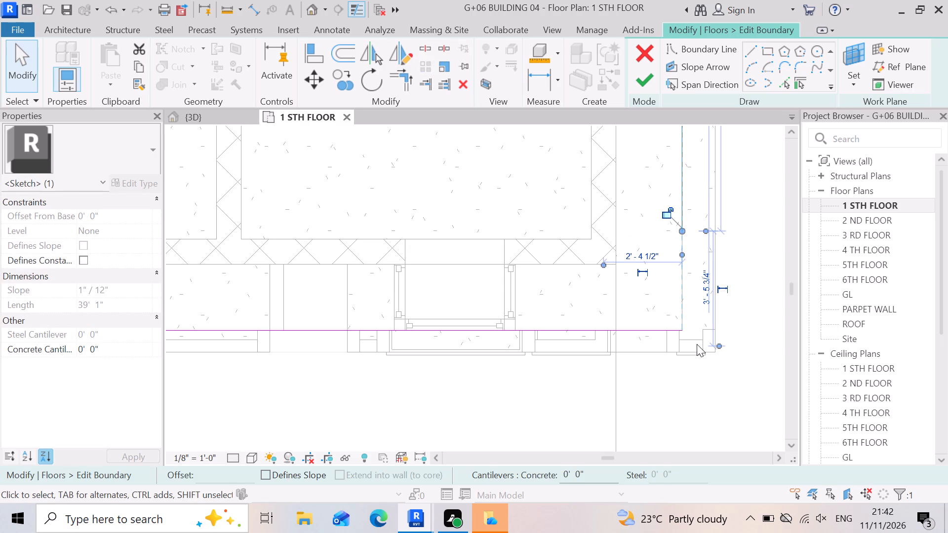
key(Escape)
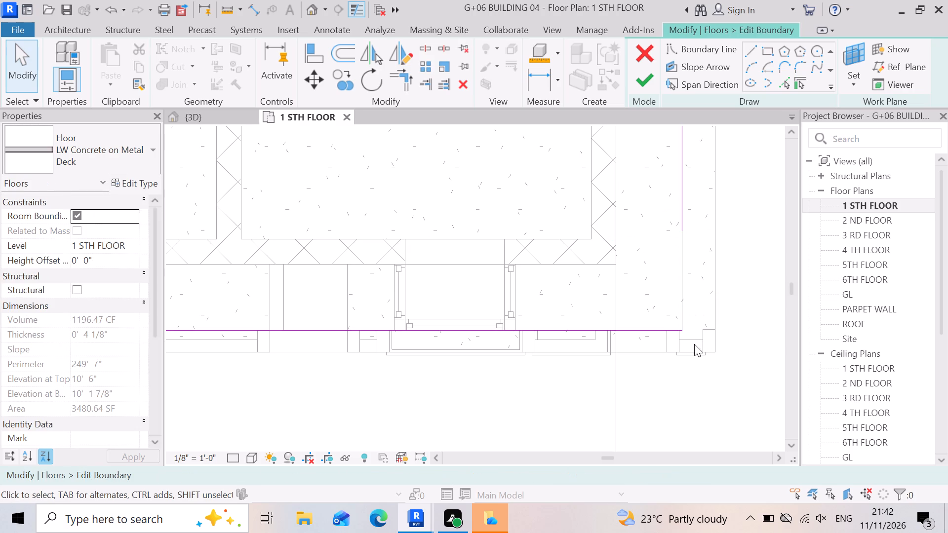
Examine the slab's front boundary line in plan from the front right corner across to the front left corner.
scroll(655, 362, up, 3)
scroll(688, 321, down, 7)
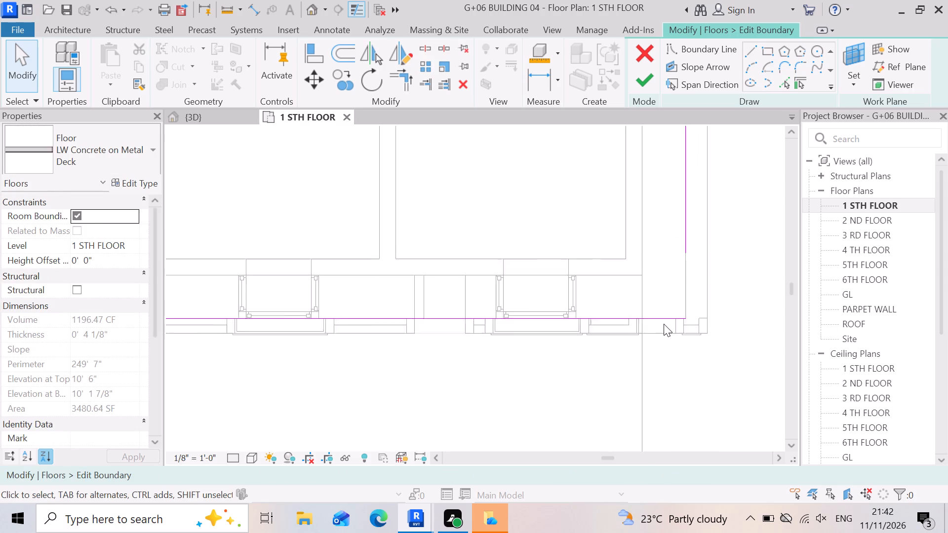
scroll(664, 324, down, 4)
scroll(635, 381, down, 3)
scroll(320, 347, up, 2)
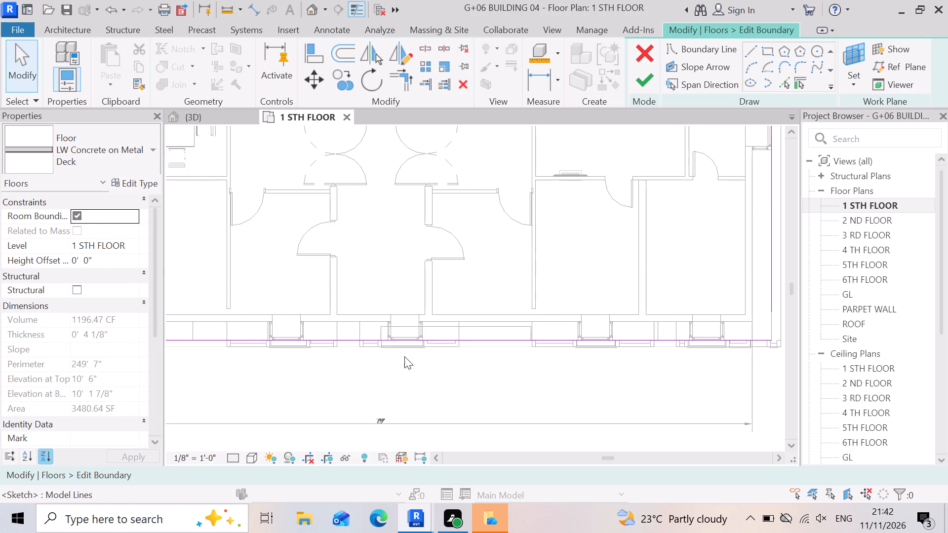
scroll(501, 350, down, 3)
scroll(231, 346, up, 3)
scroll(515, 365, down, 2)
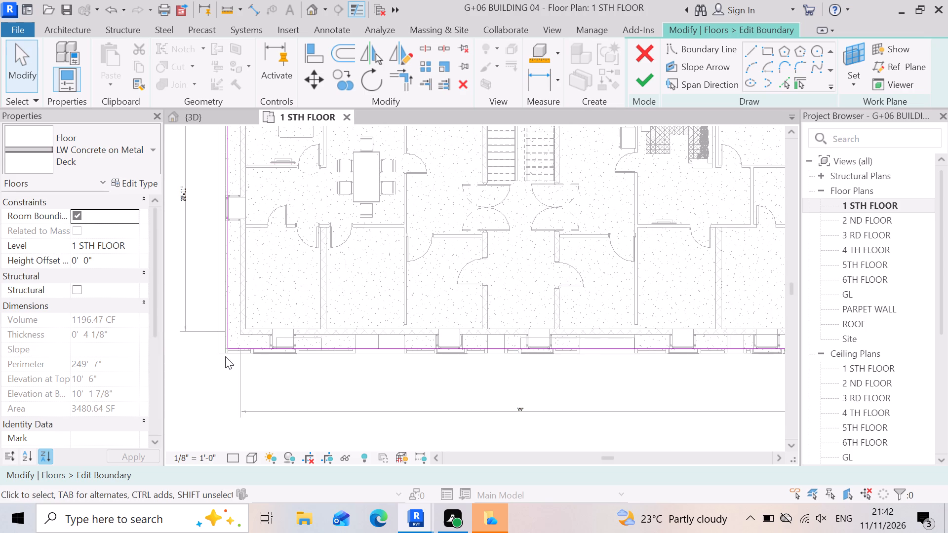
Examine the slab boundary at the front left corner and leftmost window, checking the sketch line against the wall outlines.
scroll(225, 356, up, 11)
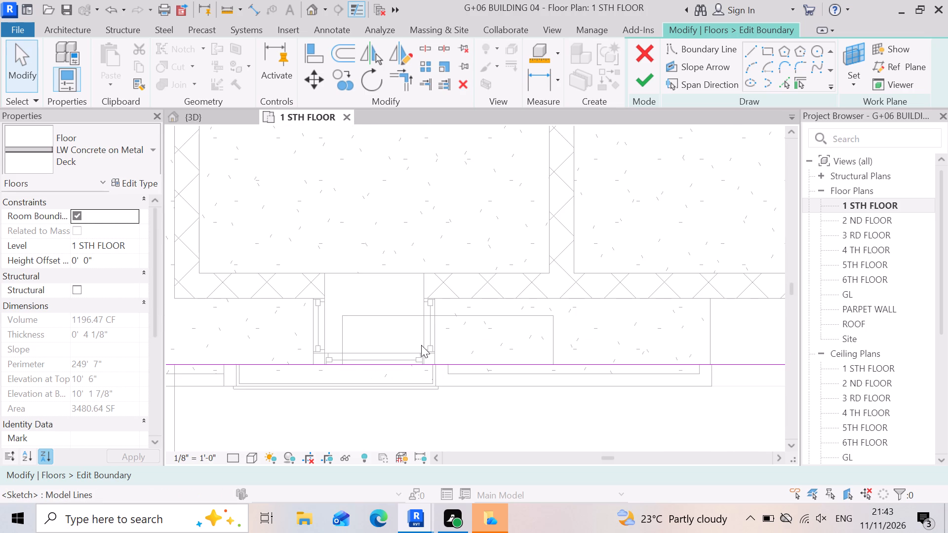
scroll(421, 345, down, 10)
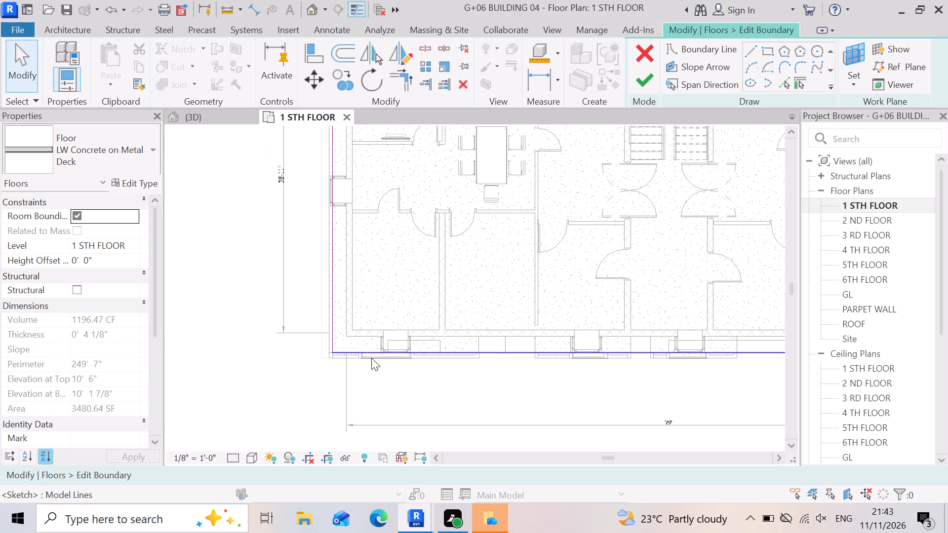
scroll(404, 356, up, 5)
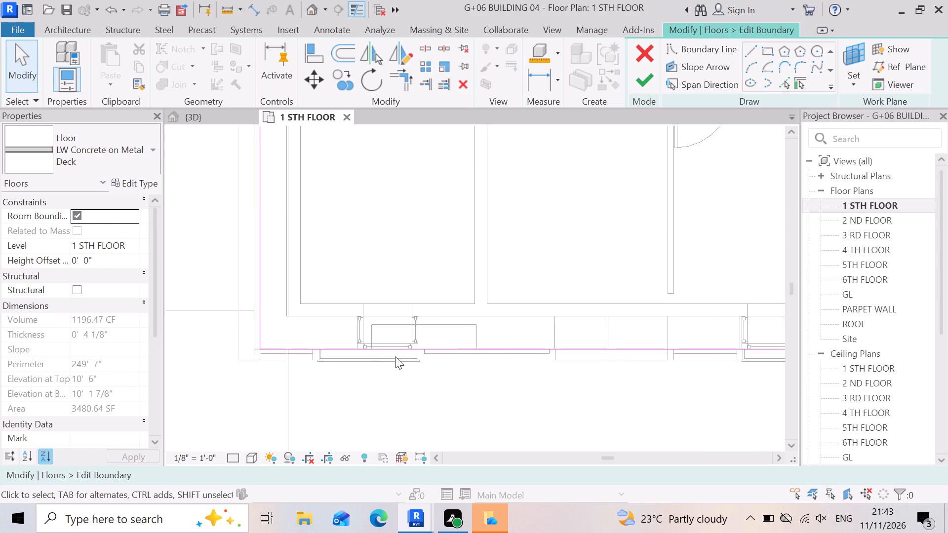
scroll(287, 347, up, 3)
scroll(247, 367, up, 7)
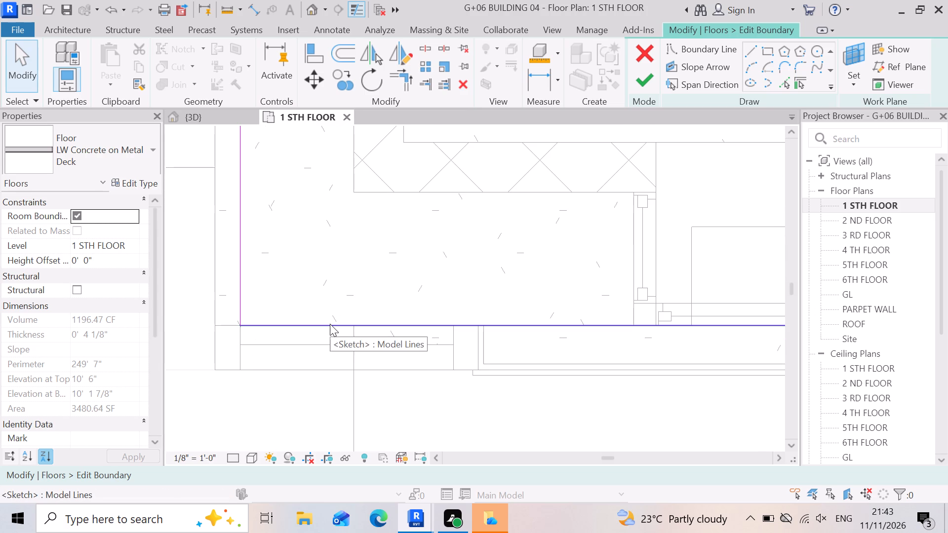
scroll(325, 316, down, 8)
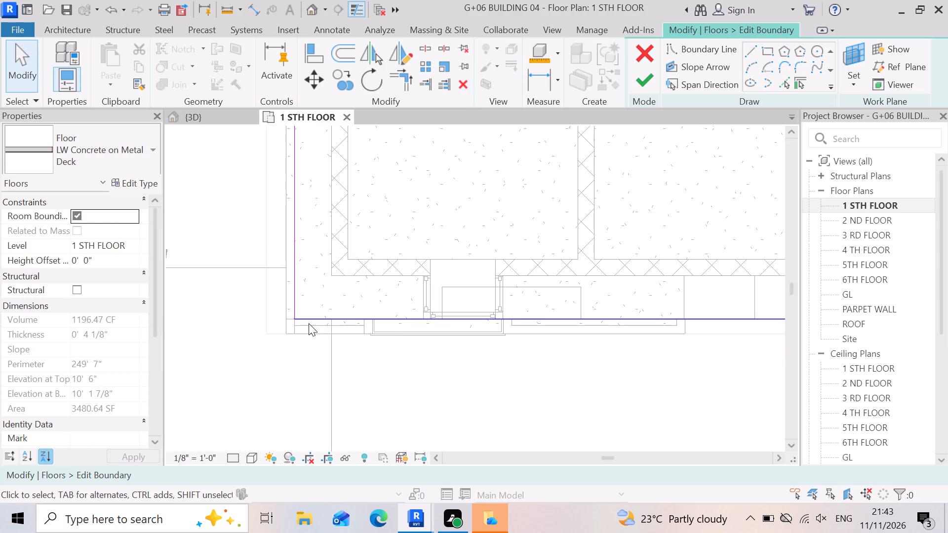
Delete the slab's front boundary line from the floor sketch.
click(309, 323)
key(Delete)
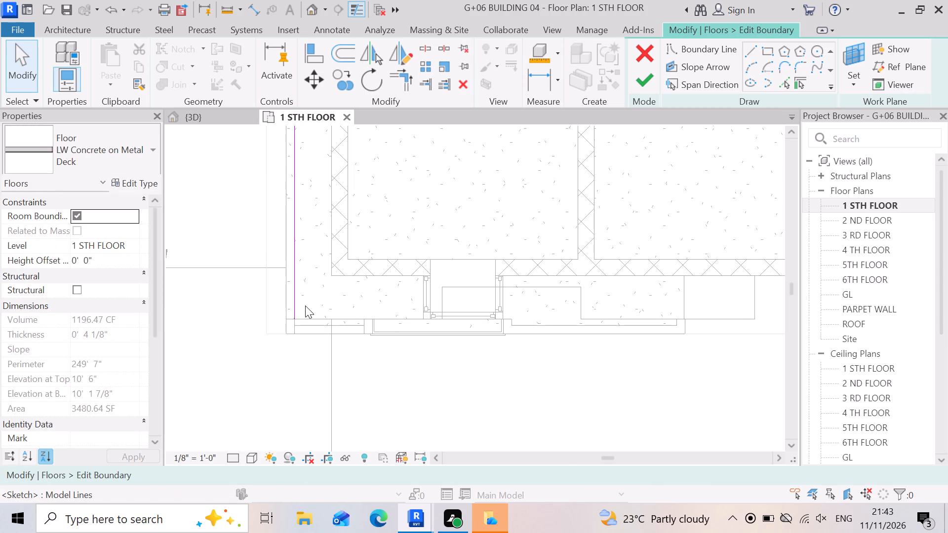
Examine the open ends of the slab's side boundary lines at the front left and front right corners against the wall outlines.
scroll(305, 305, up, 4)
scroll(271, 294, down, 6)
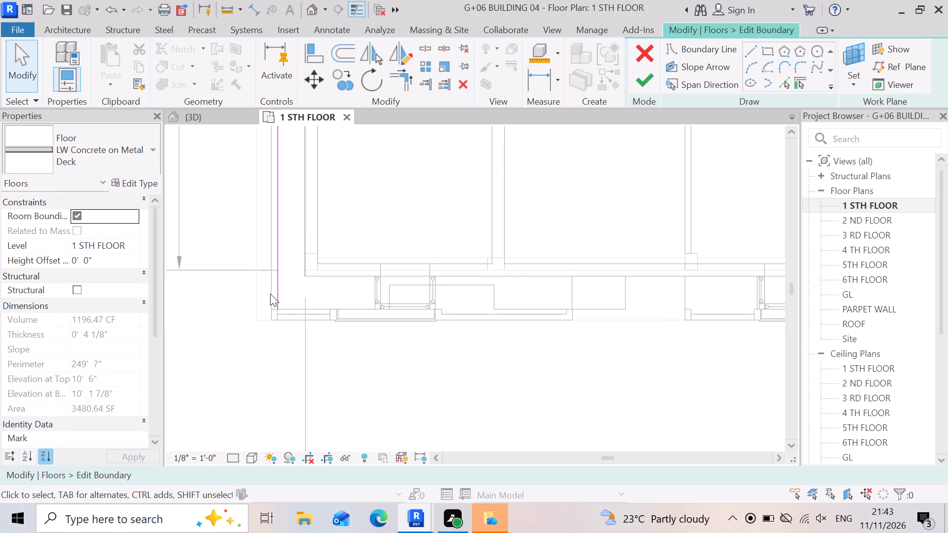
scroll(270, 299, up, 8)
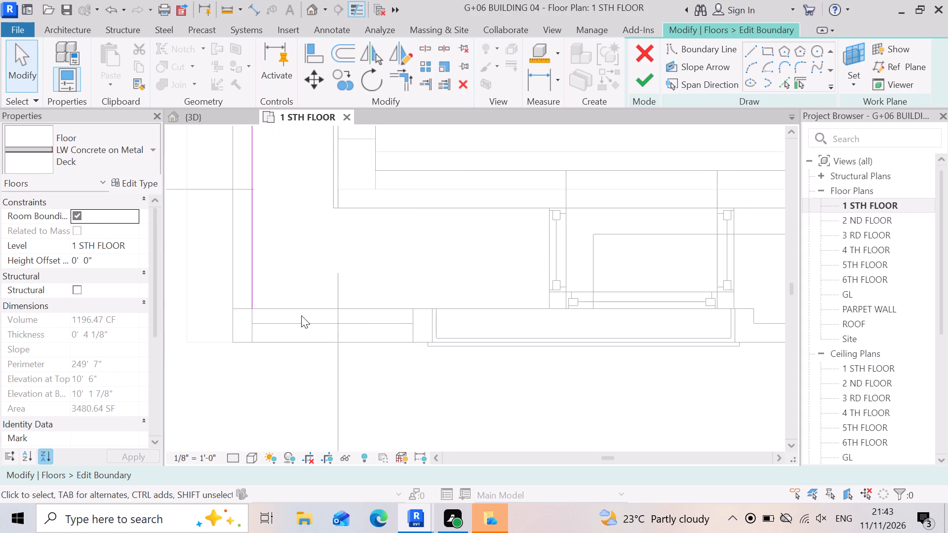
scroll(291, 305, down, 7)
scroll(267, 298, up, 3)
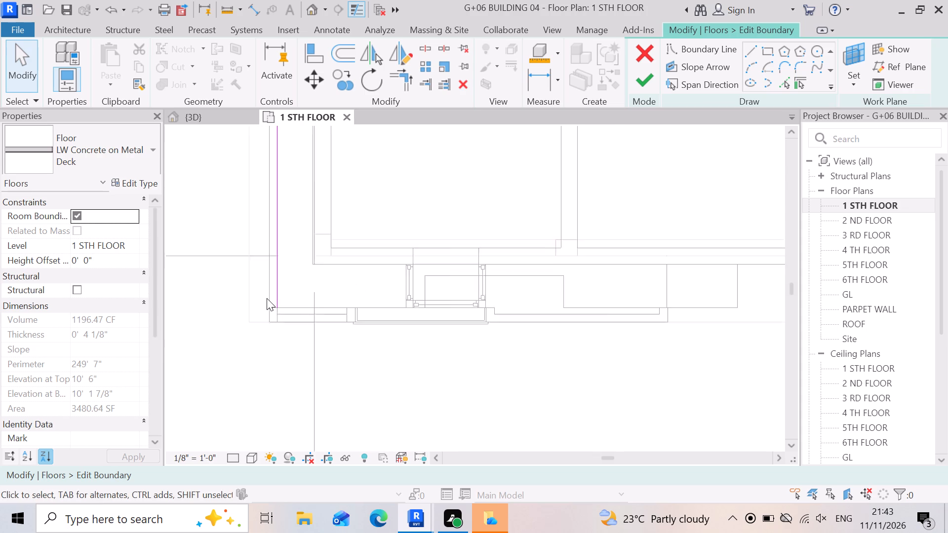
scroll(264, 295, down, 4)
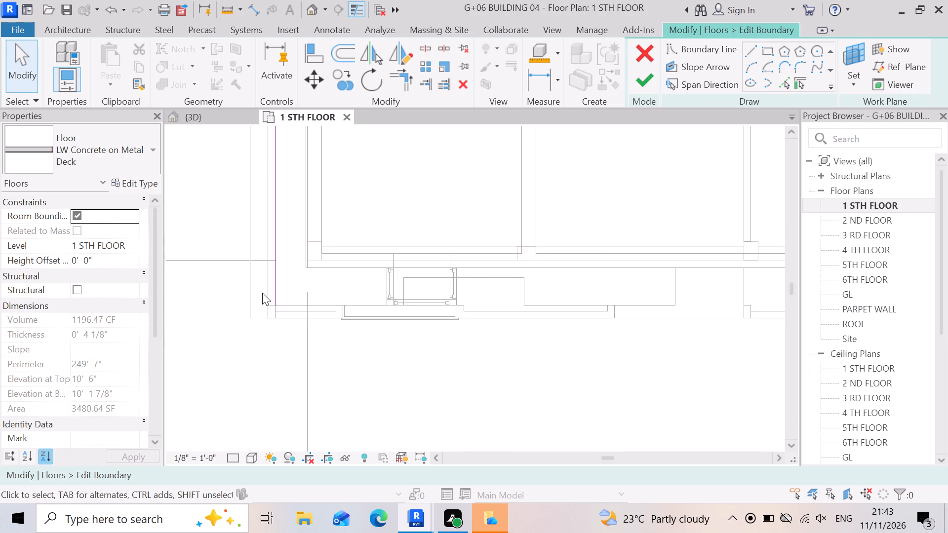
scroll(188, 350, down, 7)
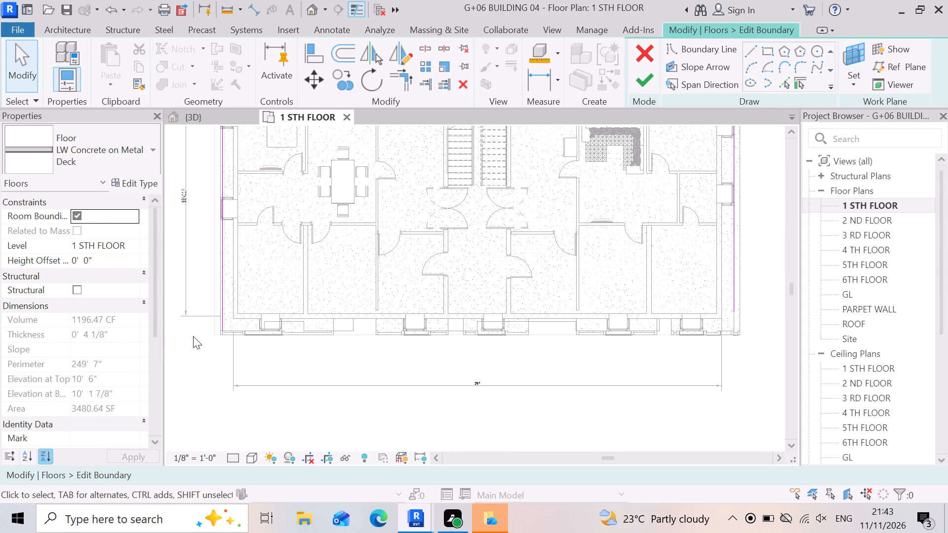
scroll(711, 339, up, 11)
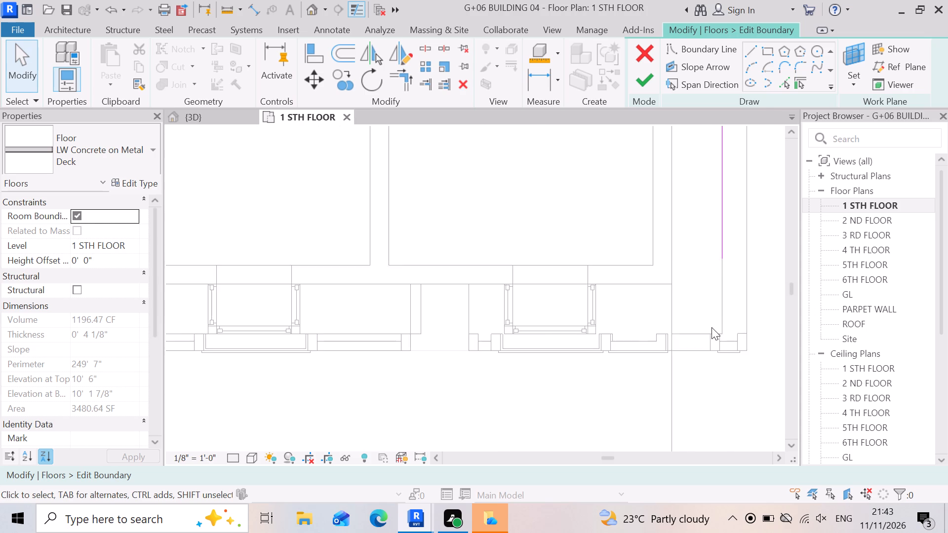
scroll(711, 327, up, 6)
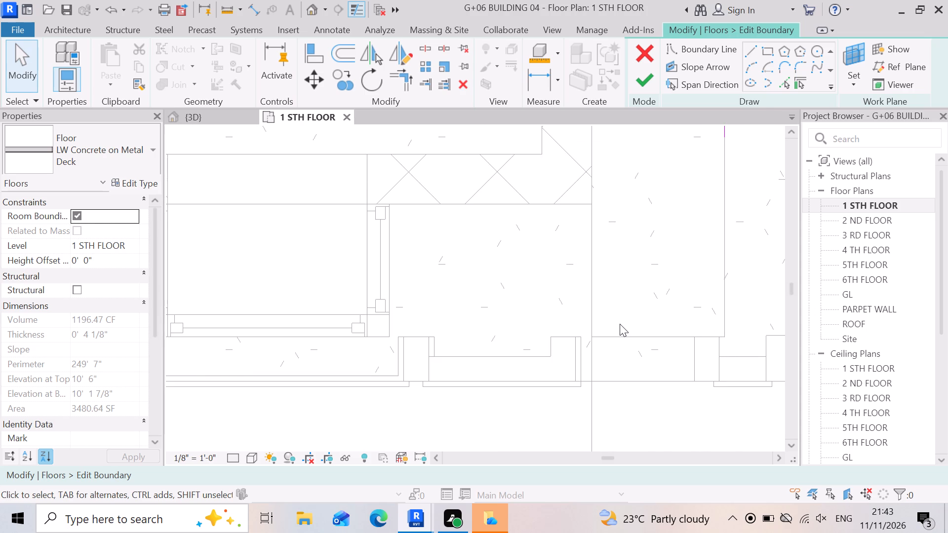
scroll(620, 322, down, 9)
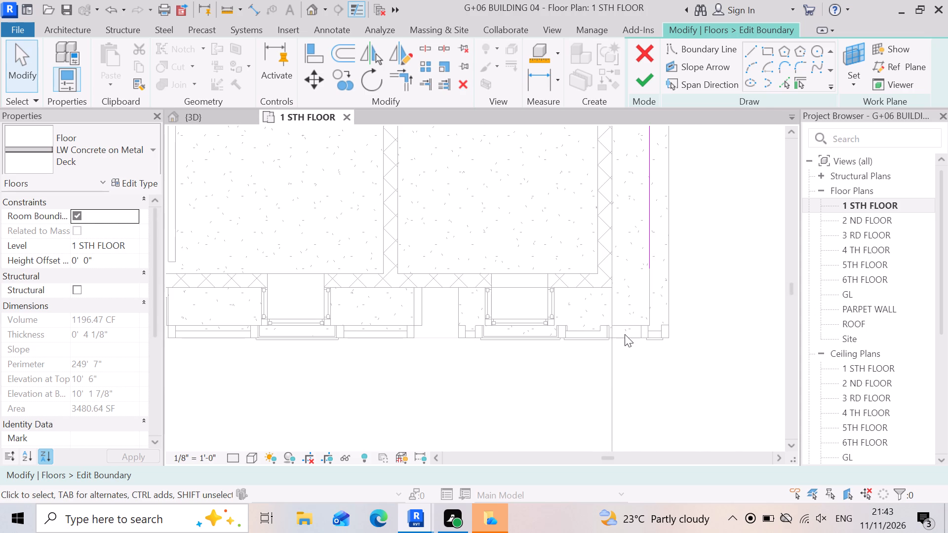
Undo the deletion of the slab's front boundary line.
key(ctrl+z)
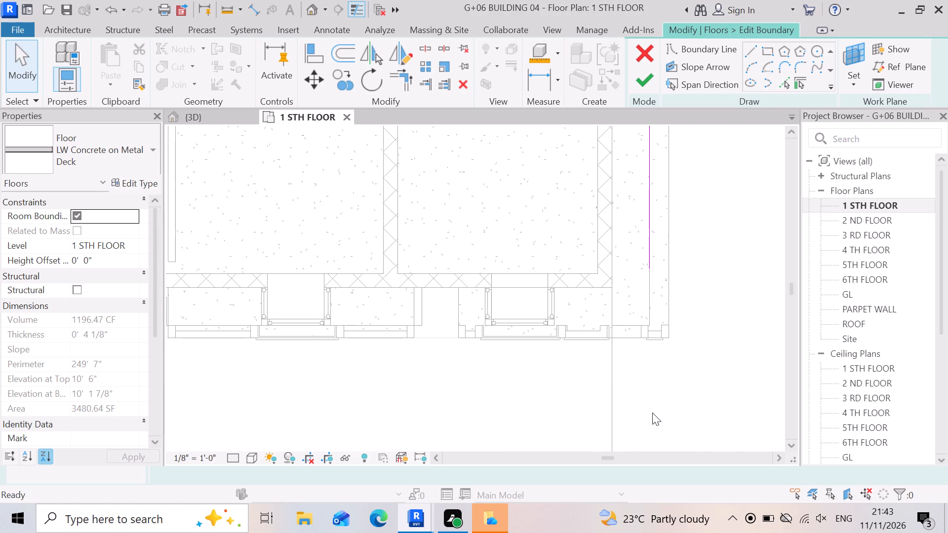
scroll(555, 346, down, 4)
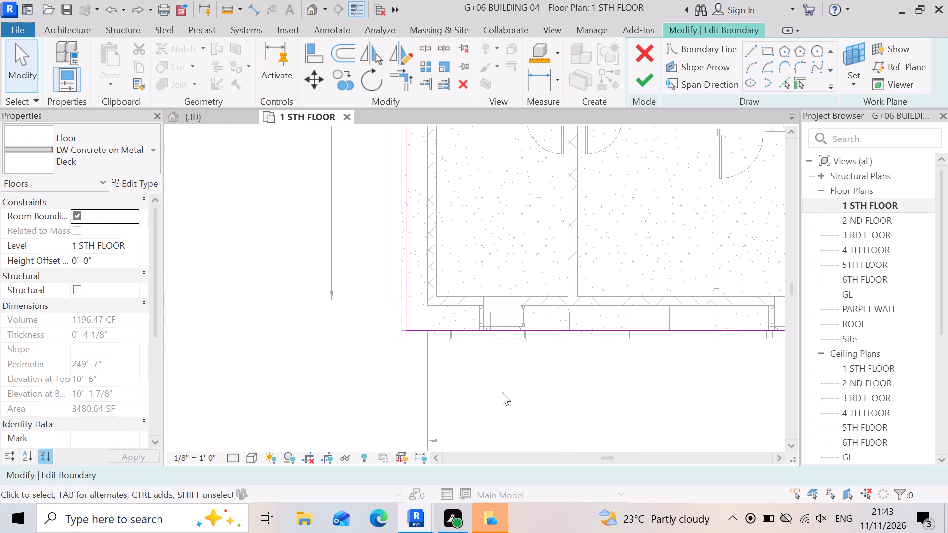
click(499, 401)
Examine the slab's front boundary line around the leftmost front window against the window frame and the low wall.
scroll(535, 354, up, 8)
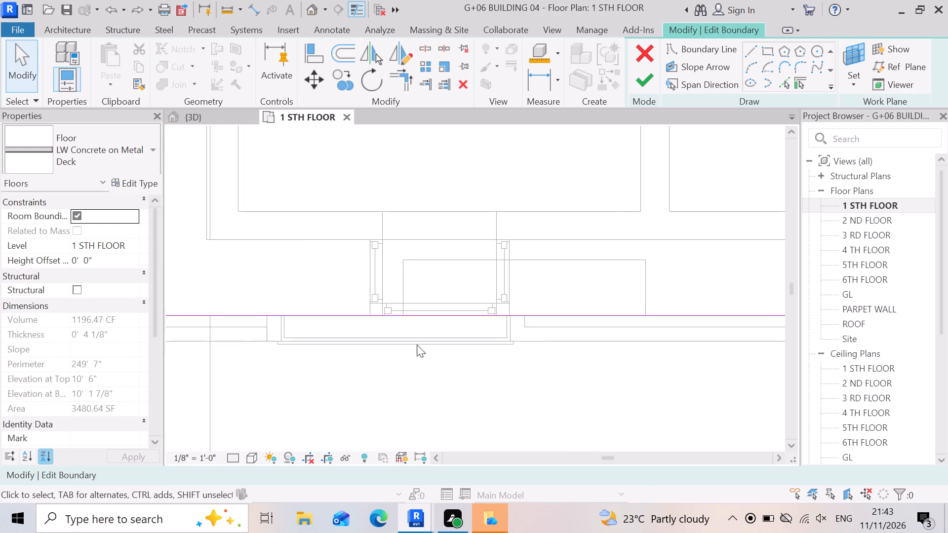
scroll(272, 342, up, 2)
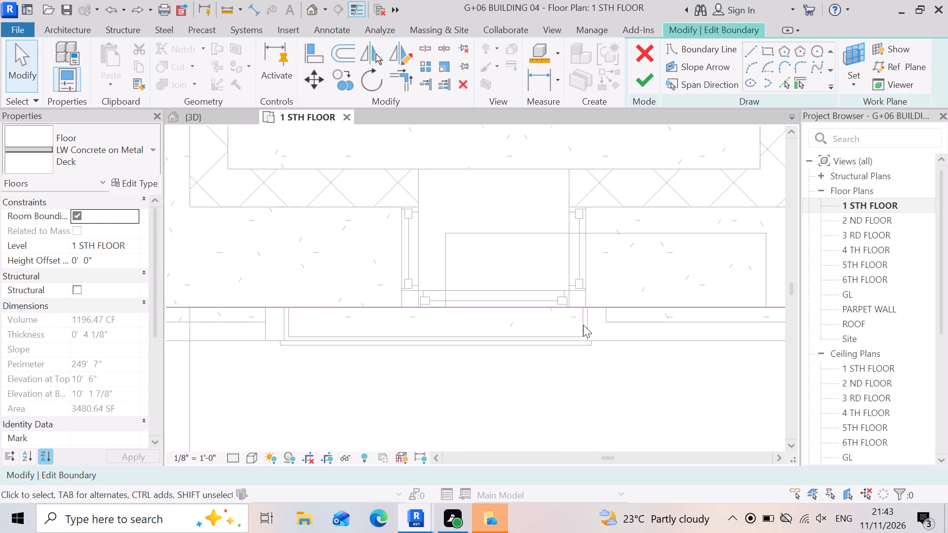
scroll(583, 325, down, 2)
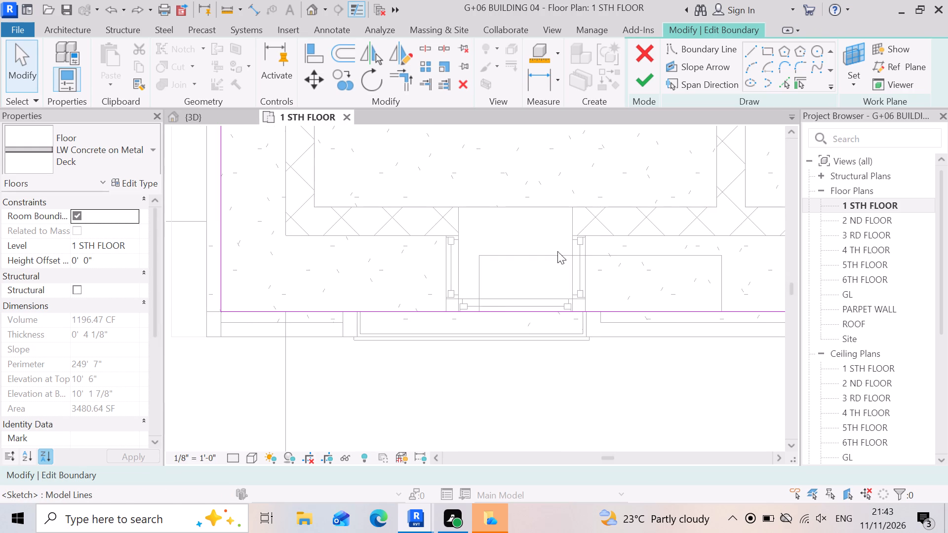
scroll(448, 319, up, 3)
scroll(393, 317, up, 3)
scroll(343, 306, down, 3)
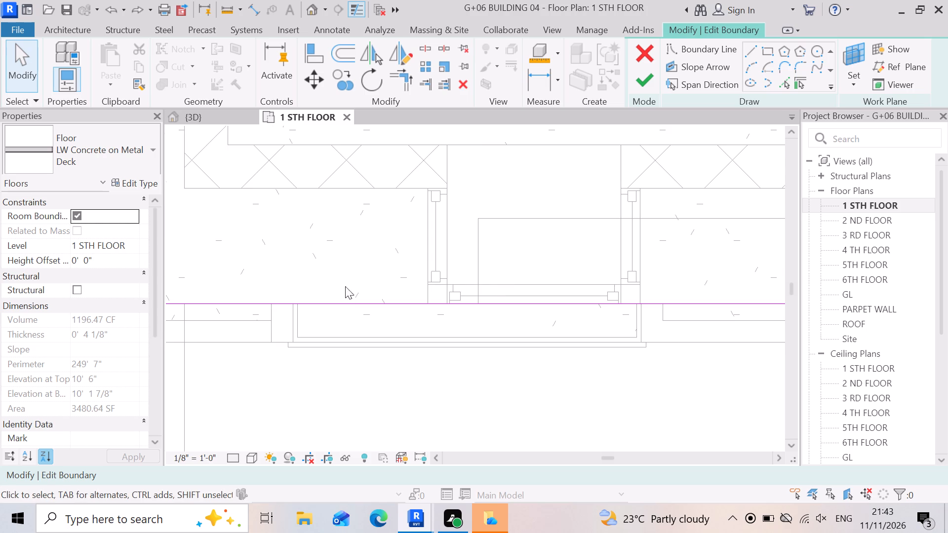
scroll(409, 281, down, 4)
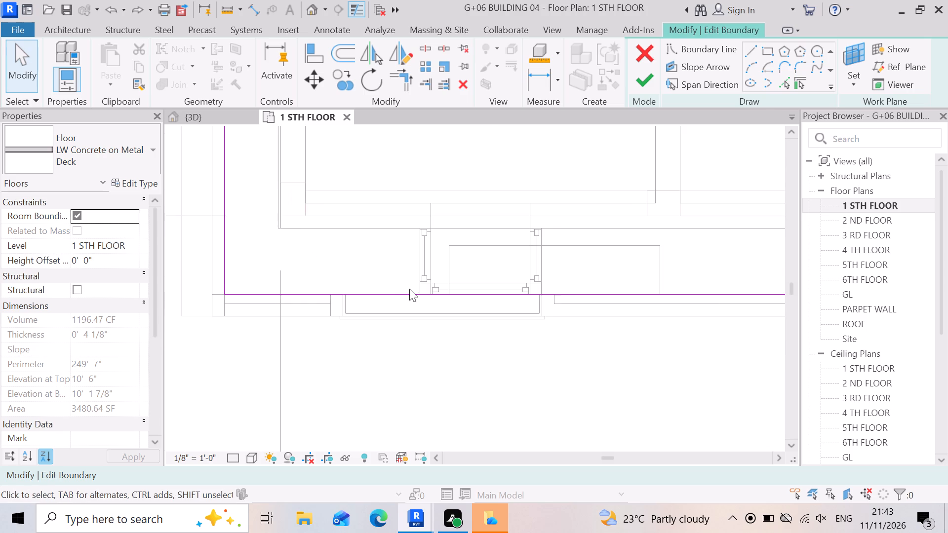
scroll(374, 319, up, 2)
scroll(684, 300, up, 3)
scroll(634, 263, up, 6)
scroll(490, 308, up, 5)
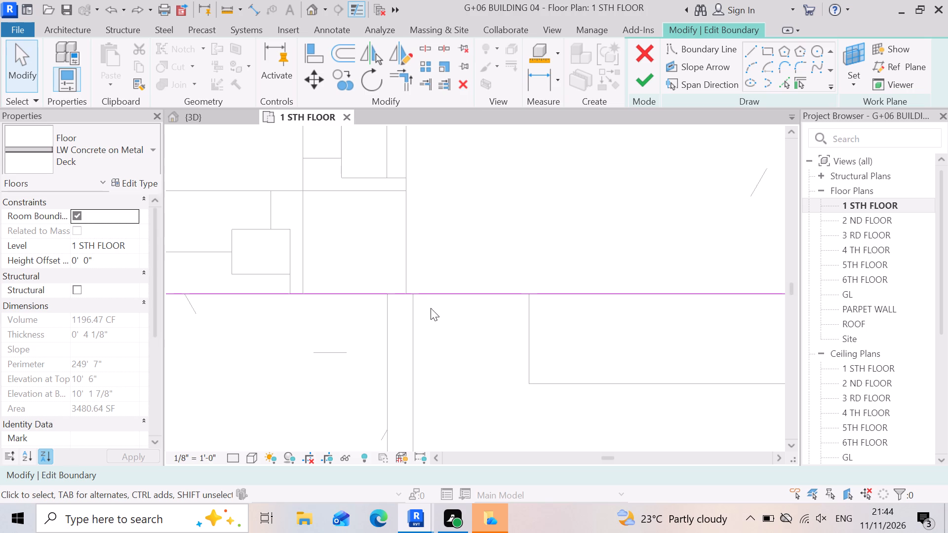
scroll(567, 286, down, 8)
scroll(553, 328, down, 4)
scroll(423, 351, up, 4)
scroll(584, 255, down, 7)
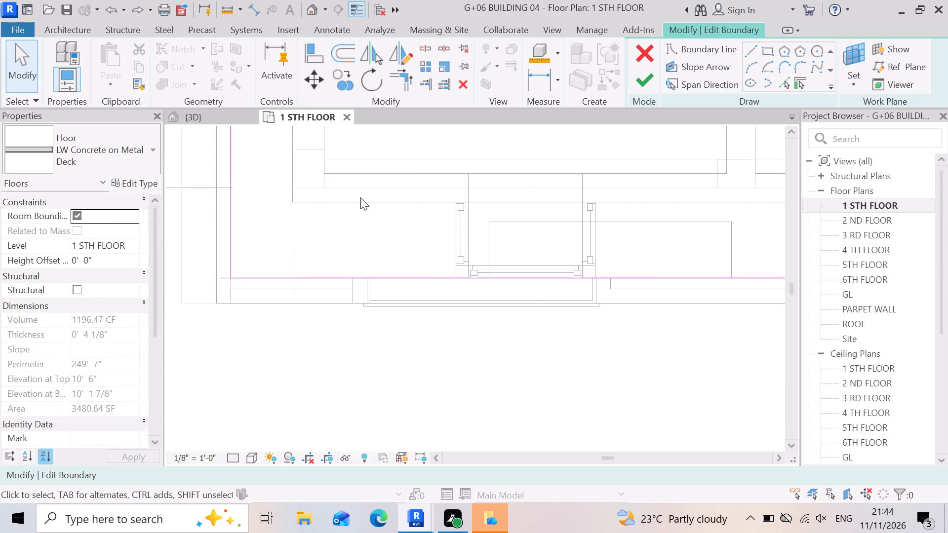
scroll(310, 254, up, 3)
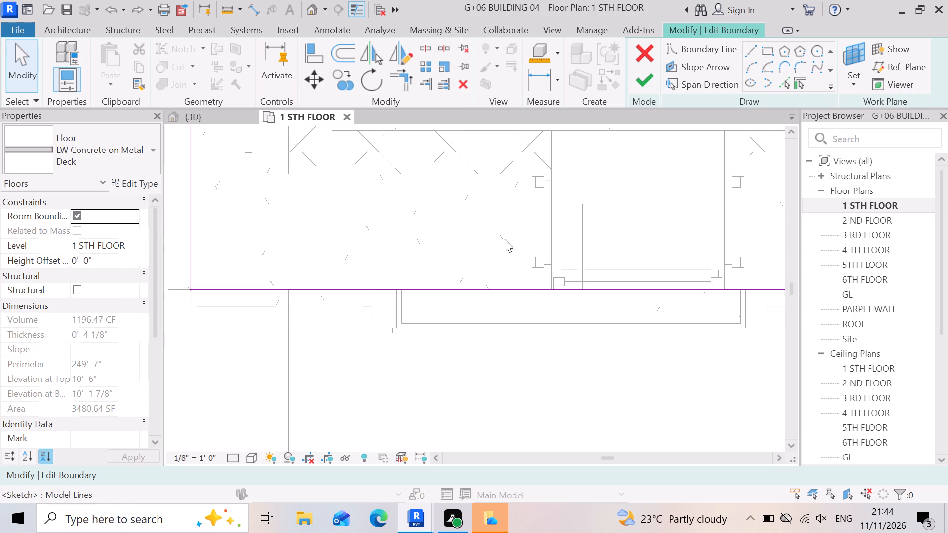
click(436, 284)
scroll(466, 276, down, 5)
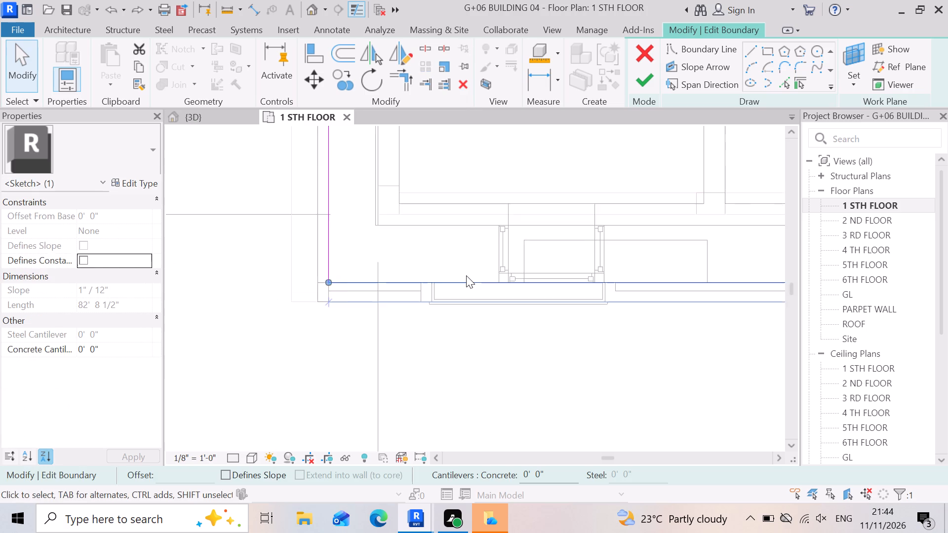
scroll(466, 275, down, 3)
scroll(417, 350, down, 3)
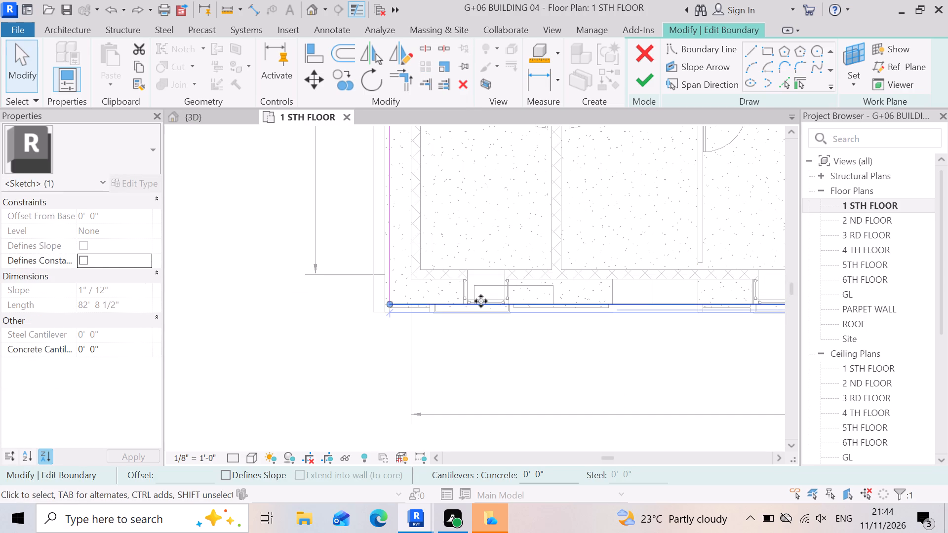
scroll(481, 301, up, 14)
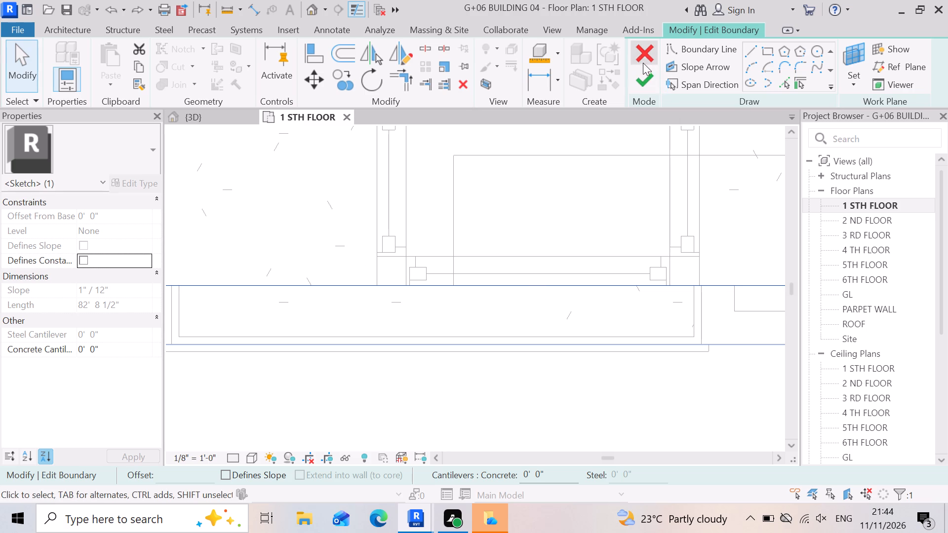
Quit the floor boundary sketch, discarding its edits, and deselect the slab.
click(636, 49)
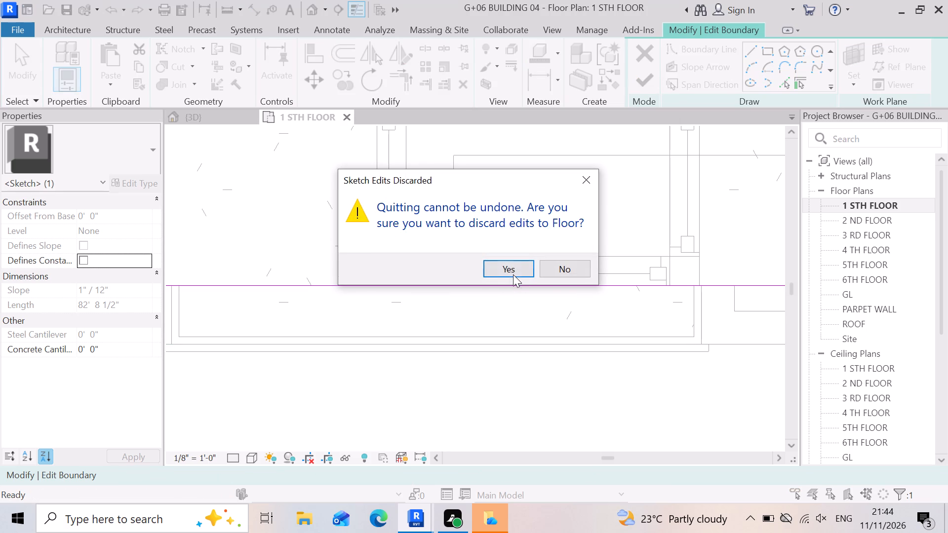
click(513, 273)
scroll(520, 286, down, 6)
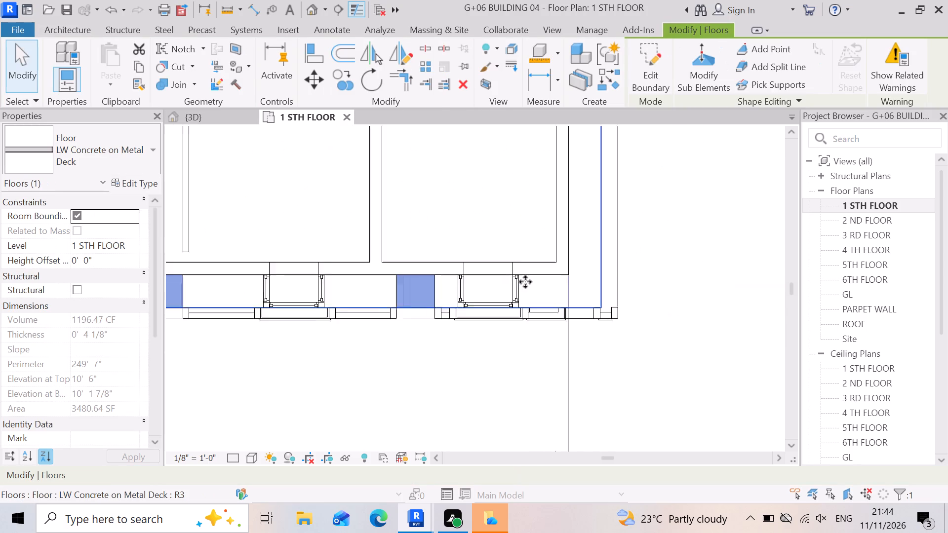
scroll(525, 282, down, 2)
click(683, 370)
Examine the slab's front edge in plan along the front windows, low walls and recesses between them.
scroll(414, 313, up, 5)
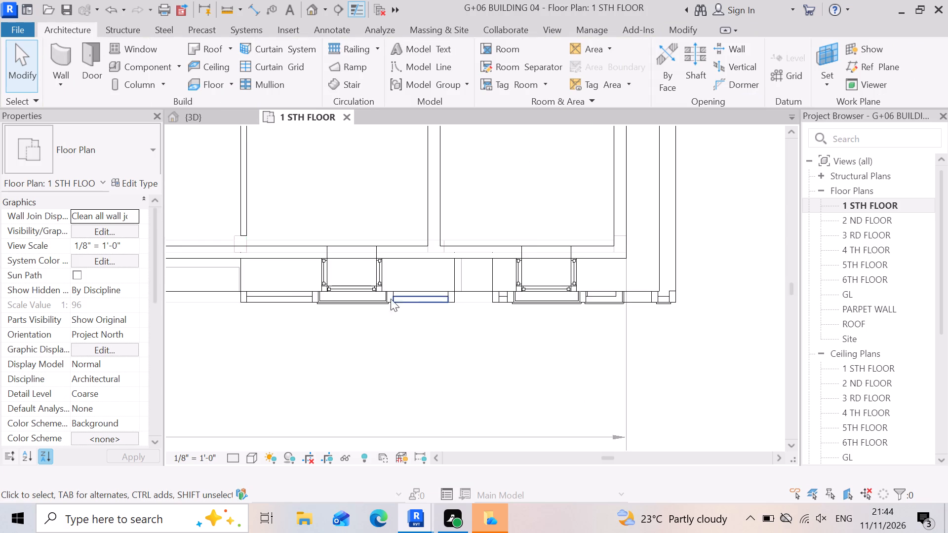
scroll(391, 299, up, 5)
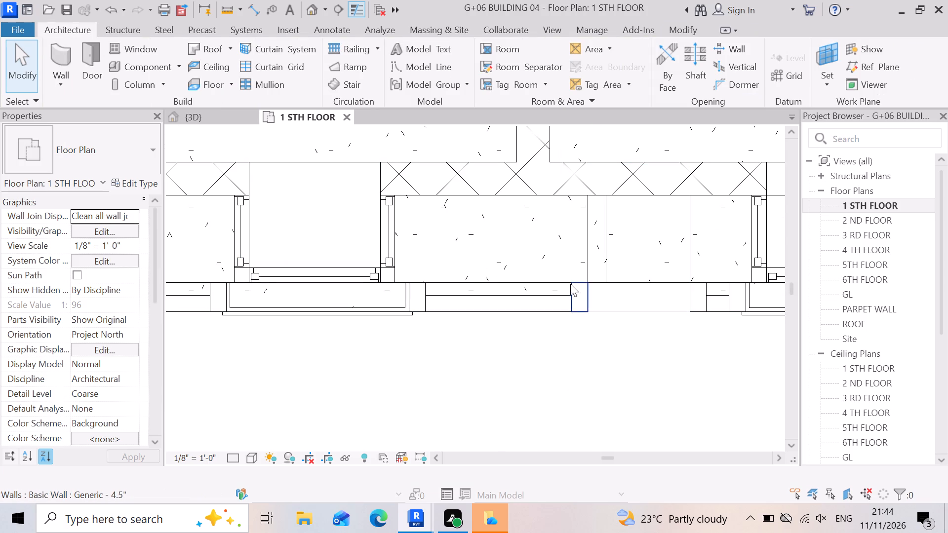
scroll(587, 240, down, 7)
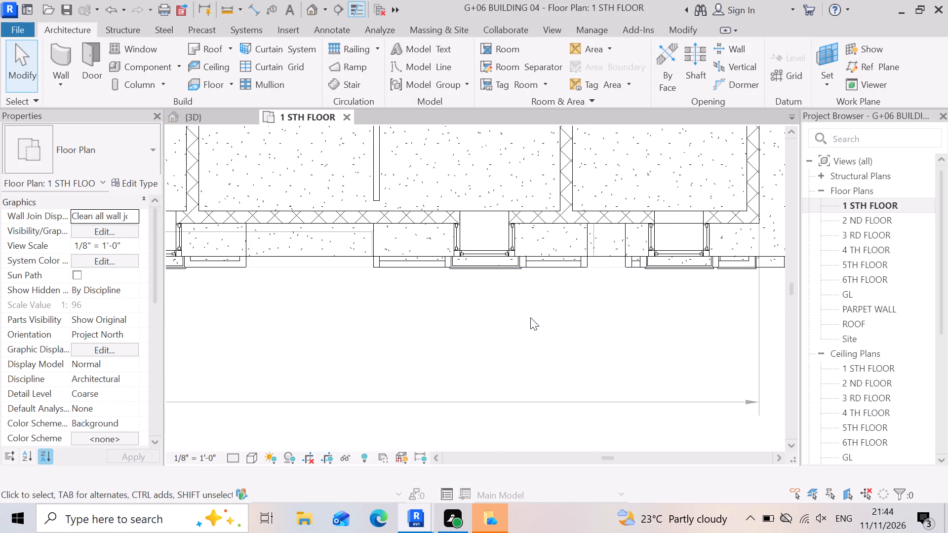
scroll(531, 317, down, 4)
scroll(356, 290, up, 7)
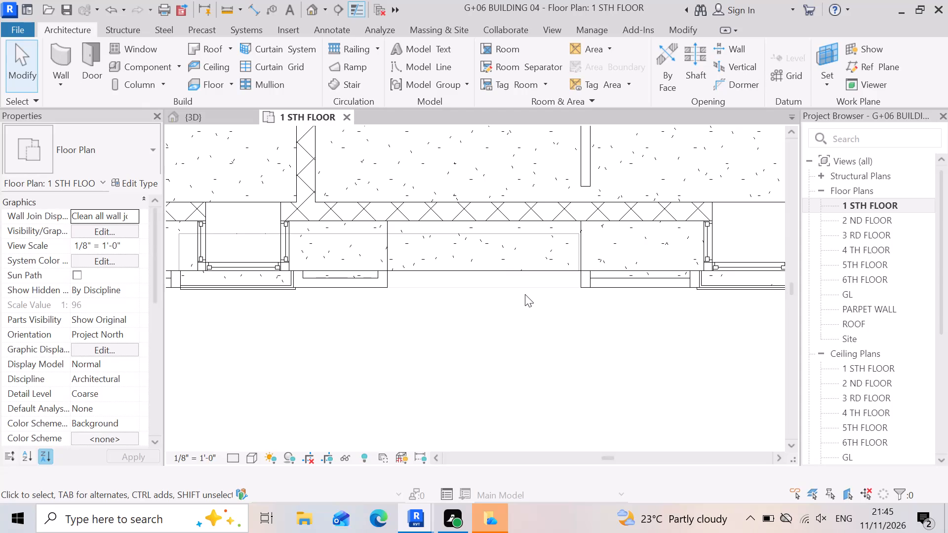
scroll(343, 218, up, 3)
scroll(511, 262, down, 4)
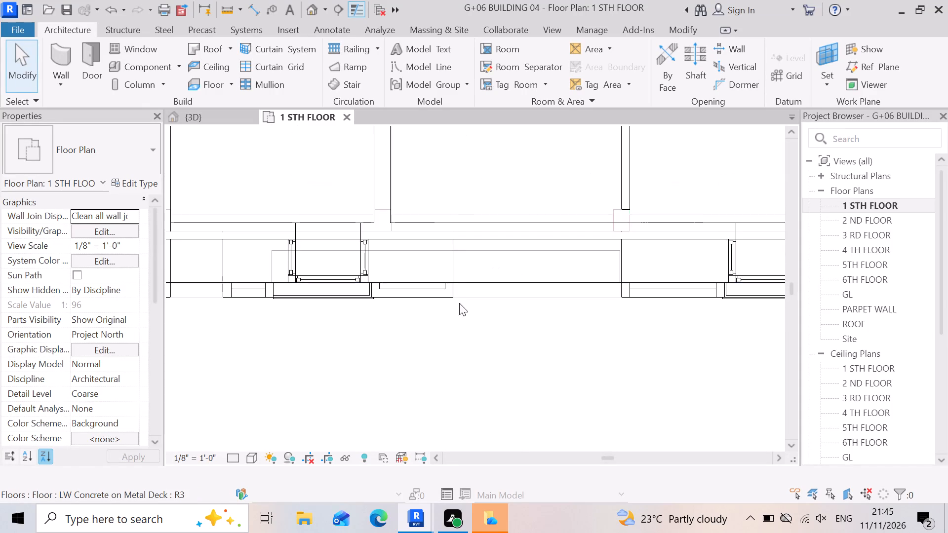
scroll(474, 295, up, 4)
scroll(608, 246, down, 4)
scroll(588, 309, down, 4)
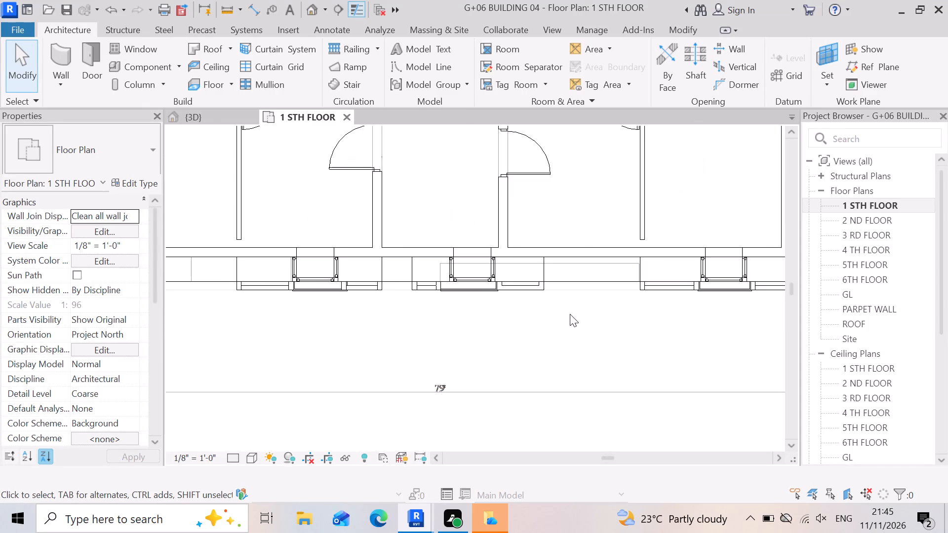
scroll(567, 317, up, 3)
Select the first-floor slab to check its extent in the front recesses between the windows.
click(591, 265)
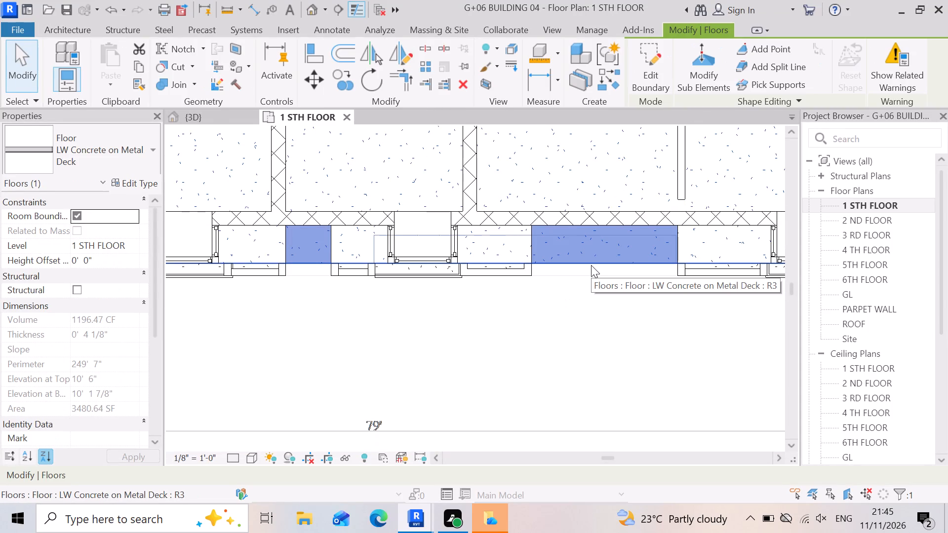
scroll(622, 335, down, 3)
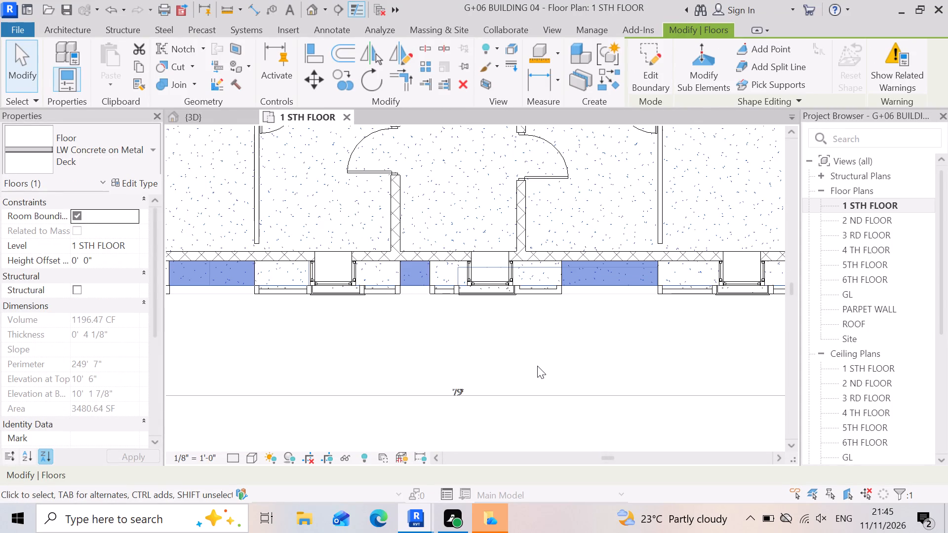
click(537, 366)
scroll(620, 311, down, 4)
scroll(363, 318, up, 6)
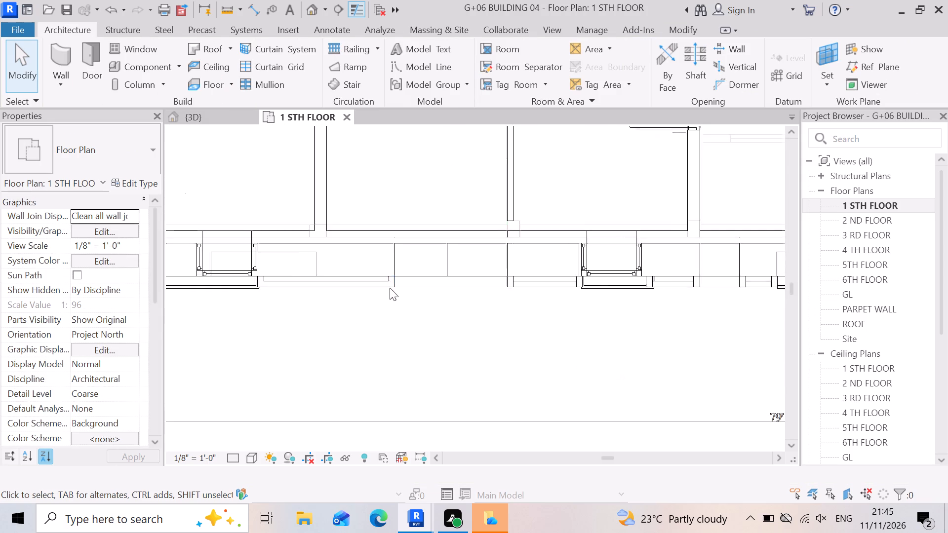
scroll(390, 288, up, 1)
click(425, 269)
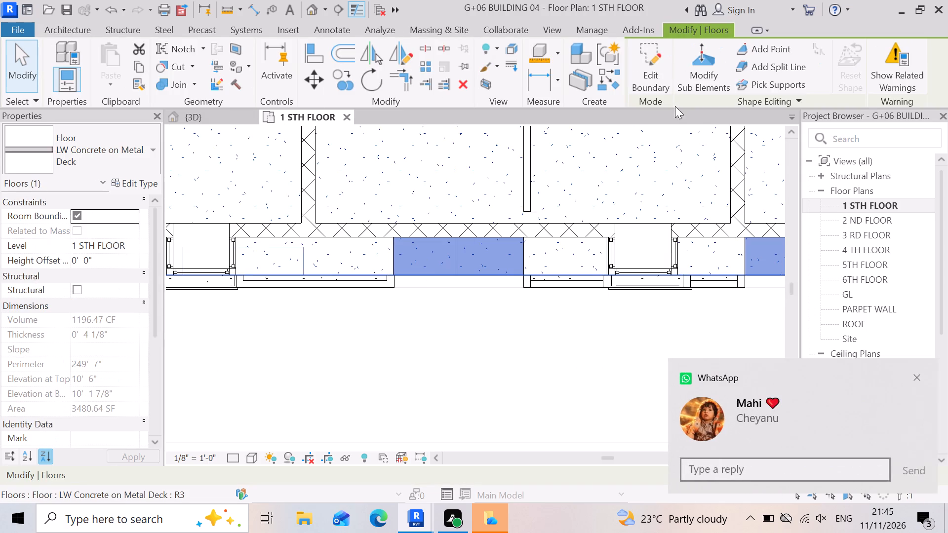
Reply "emi" to the incoming WhatsApp message.
click(801, 468)
key(e)
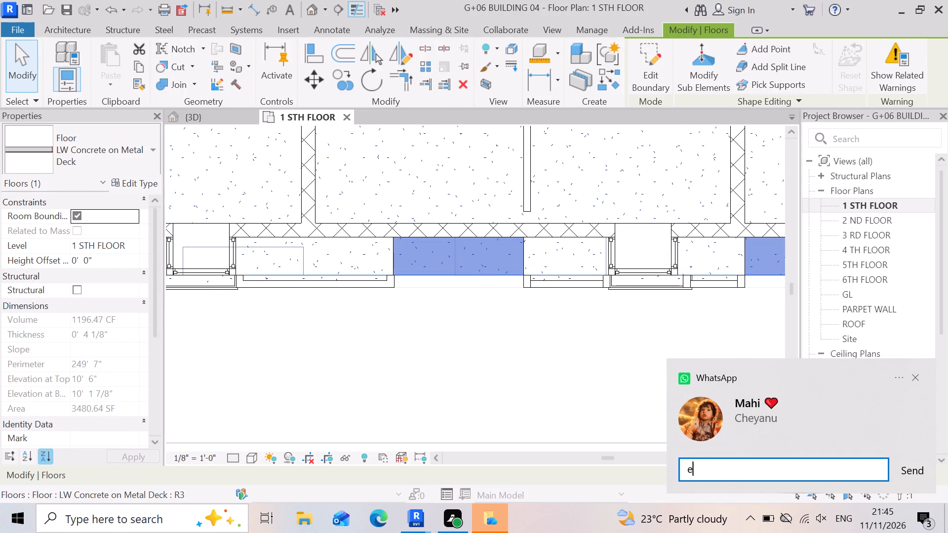
key(m)
key(i)
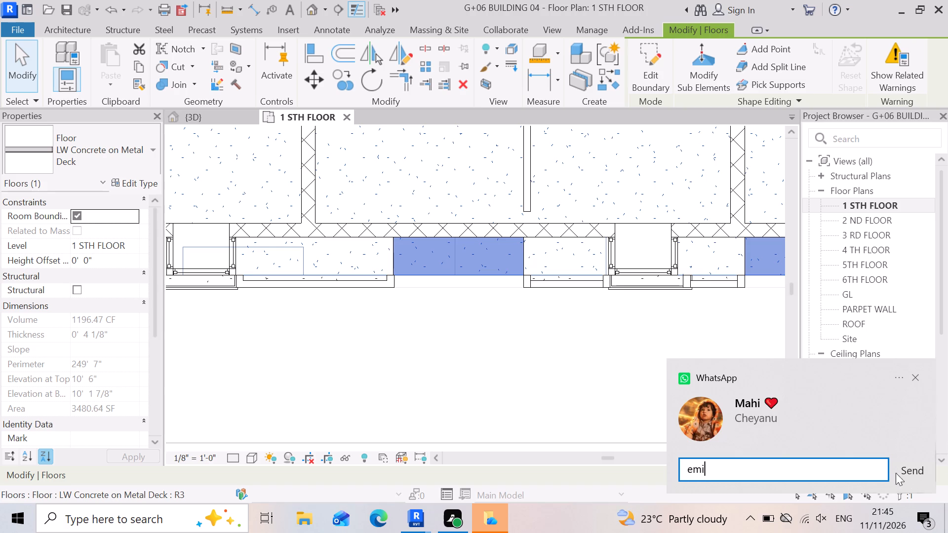
click(907, 471)
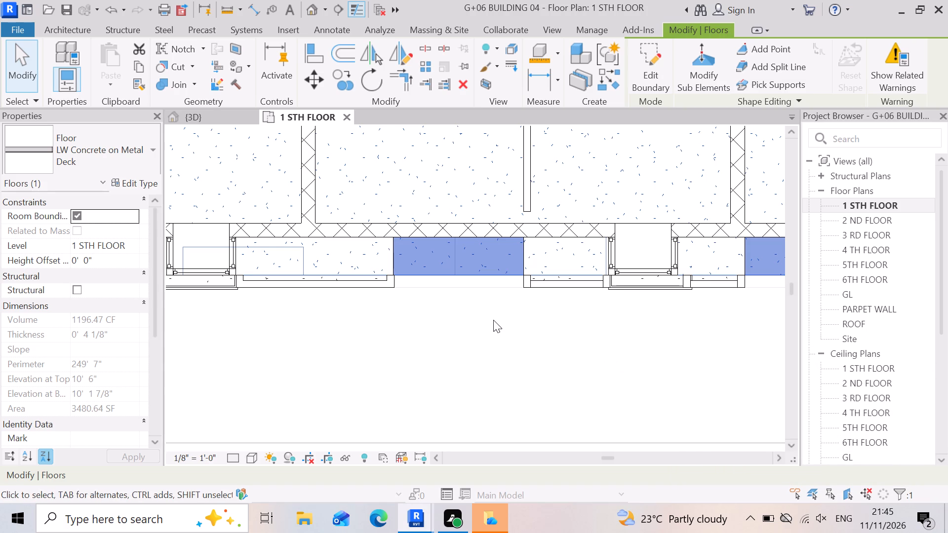
Open the selected first-floor slab's boundary sketch for editing.
click(647, 54)
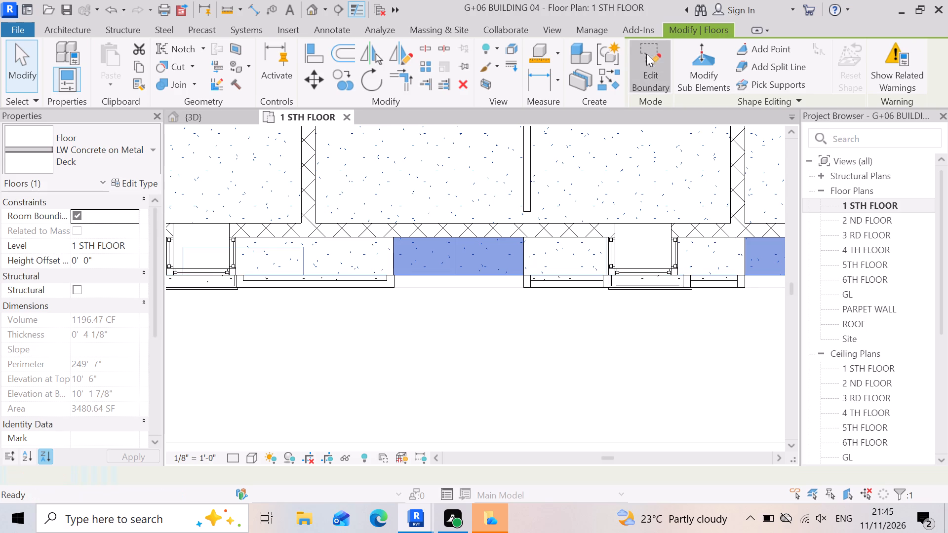
Examine the slab's front boundary line along the leftmost windows, low walls and the recess between them.
scroll(466, 265, down, 3)
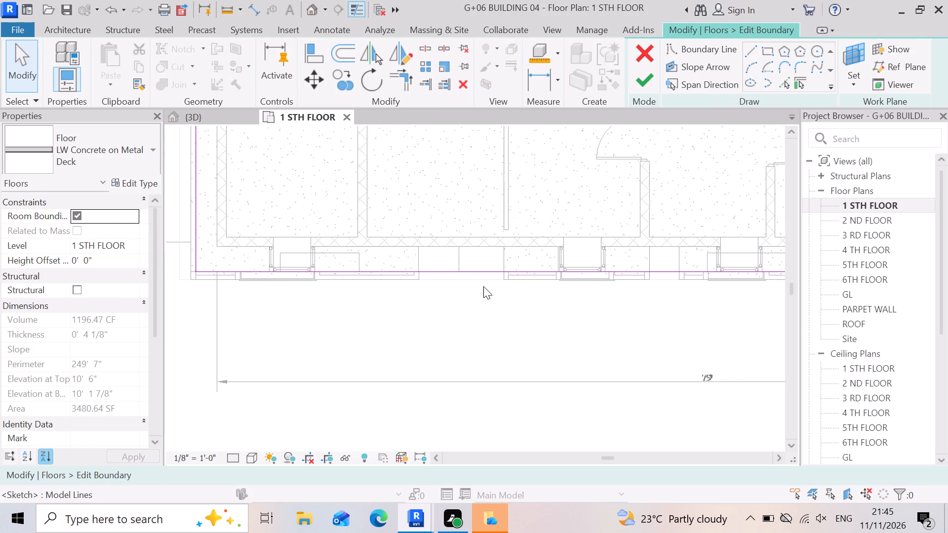
scroll(689, 303, down, 4)
scroll(332, 326, up, 3)
scroll(481, 283, up, 6)
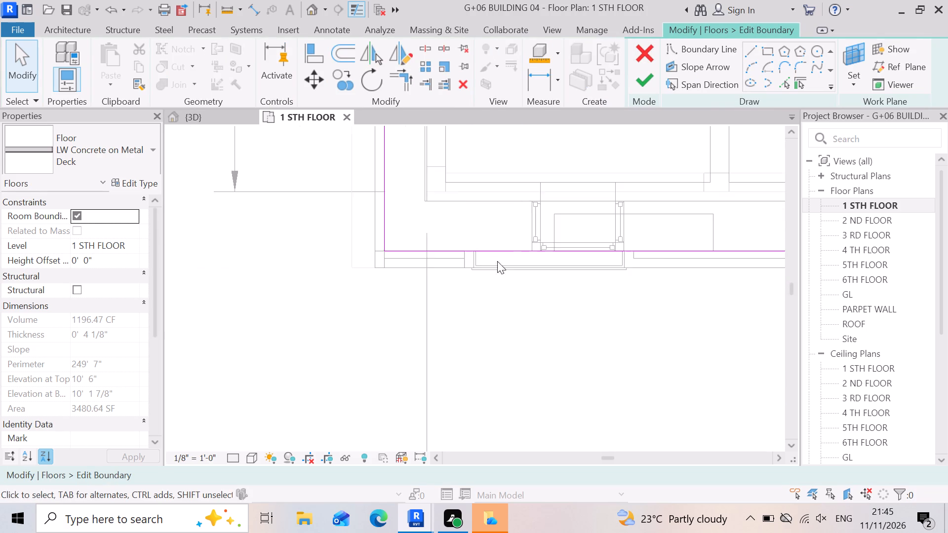
scroll(497, 261, up, 12)
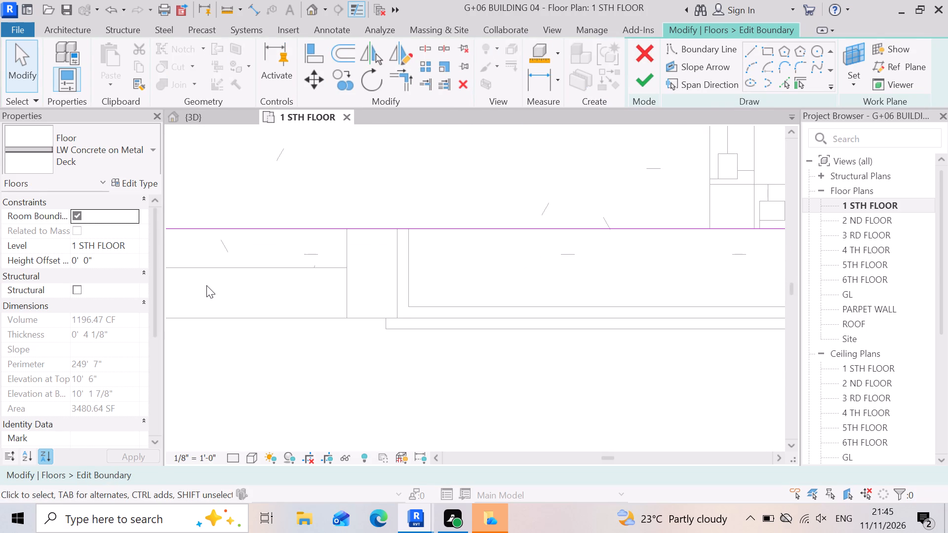
scroll(206, 285, down, 4)
scroll(380, 301, down, 4)
scroll(520, 286, down, 4)
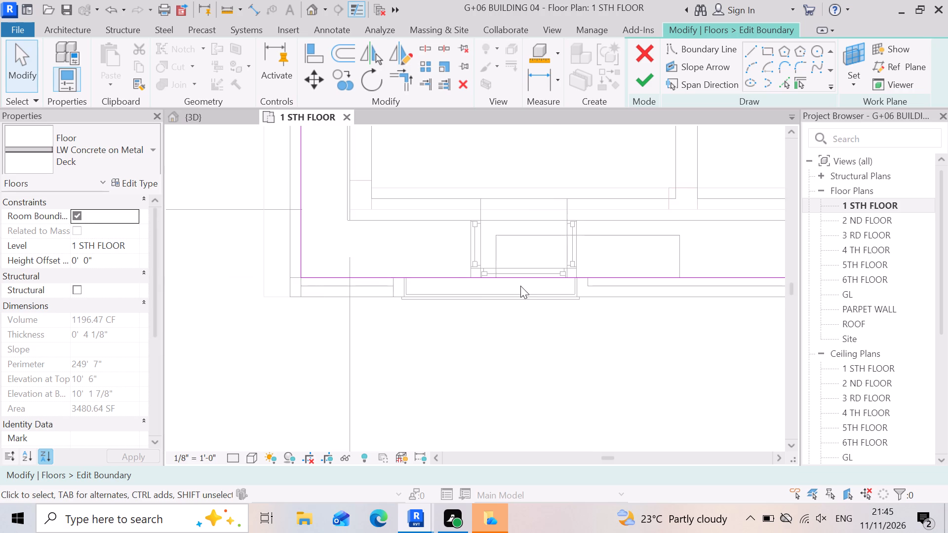
scroll(616, 277, up, 3)
scroll(399, 276, down, 11)
scroll(589, 310, up, 4)
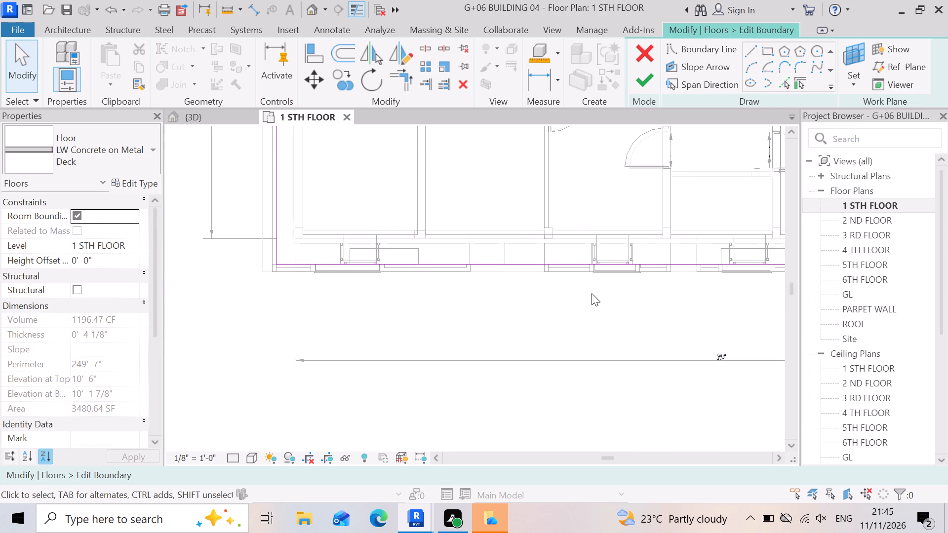
scroll(592, 293, up, 8)
scroll(630, 278, down, 5)
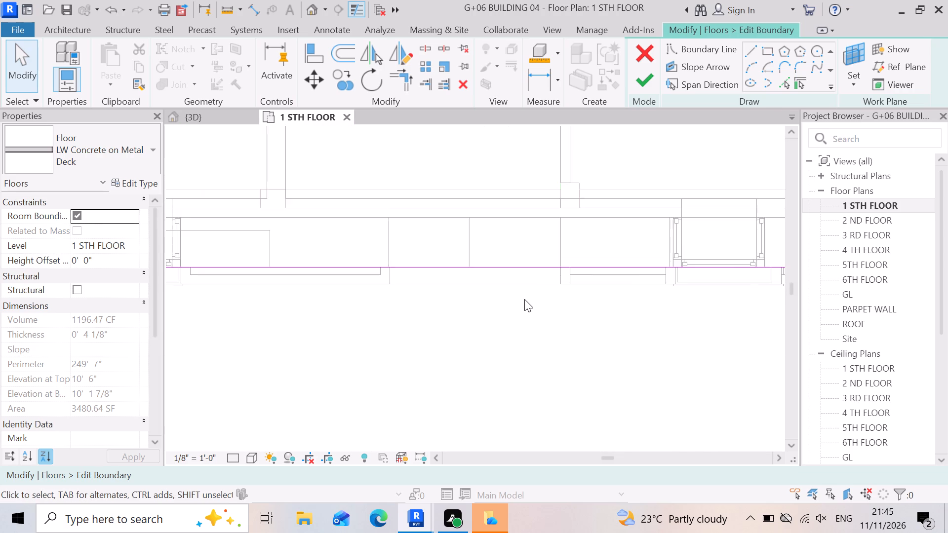
Examine the slab boundary at the building's front-left corner against the surrounding walls.
scroll(524, 299, down, 2)
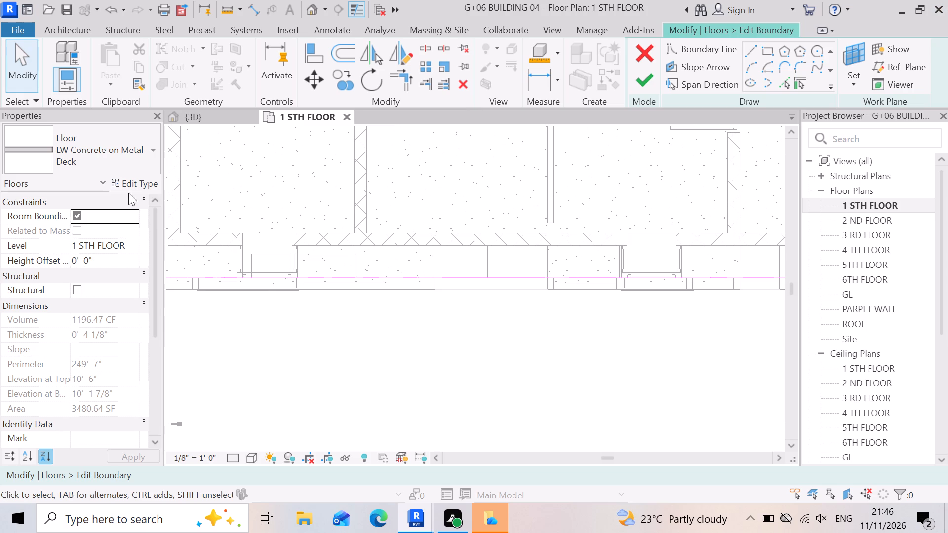
scroll(516, 352, down, 9)
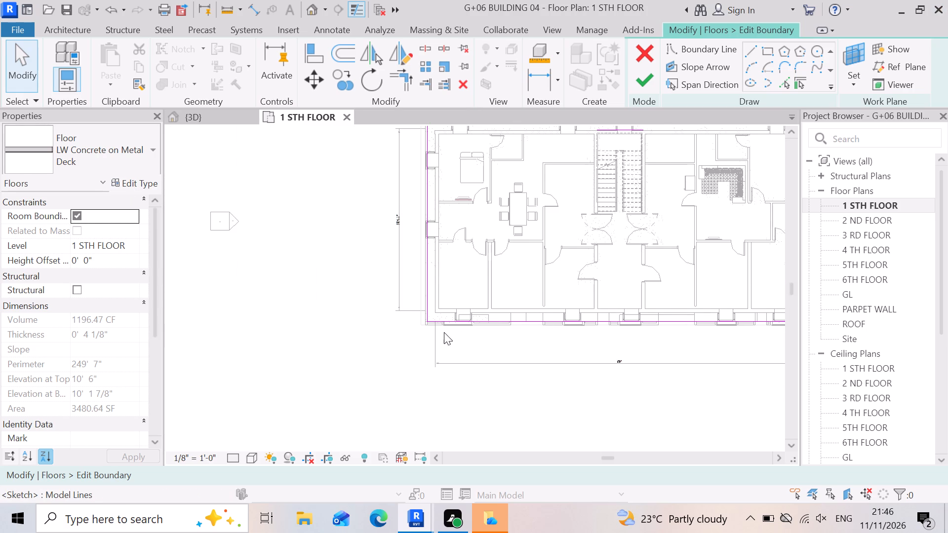
scroll(408, 294, up, 4)
scroll(458, 358, up, 9)
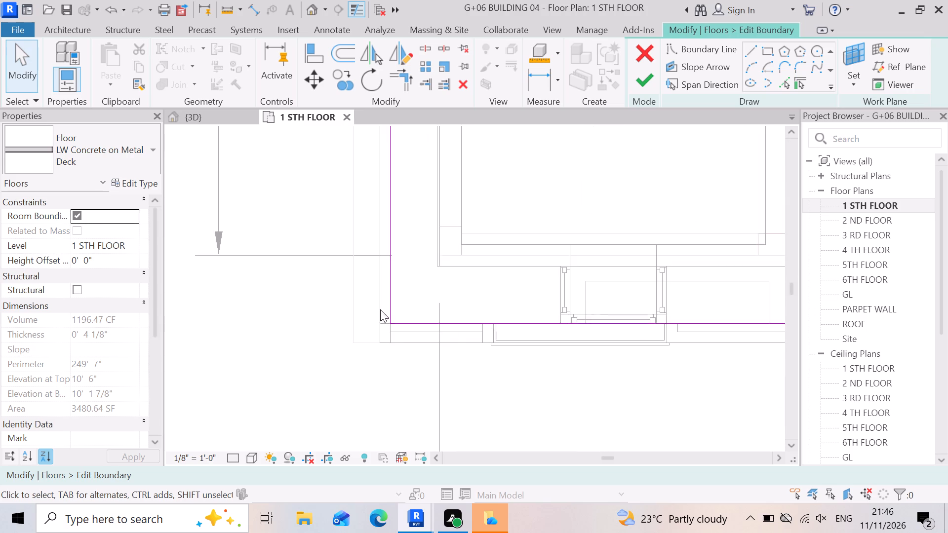
scroll(438, 349, up, 3)
scroll(346, 314, up, 4)
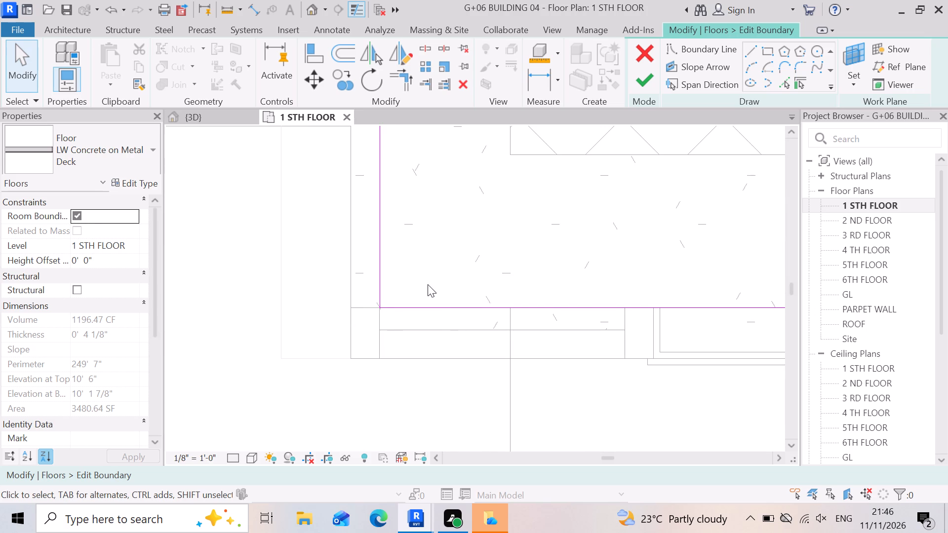
scroll(428, 284, down, 10)
scroll(493, 303, up, 4)
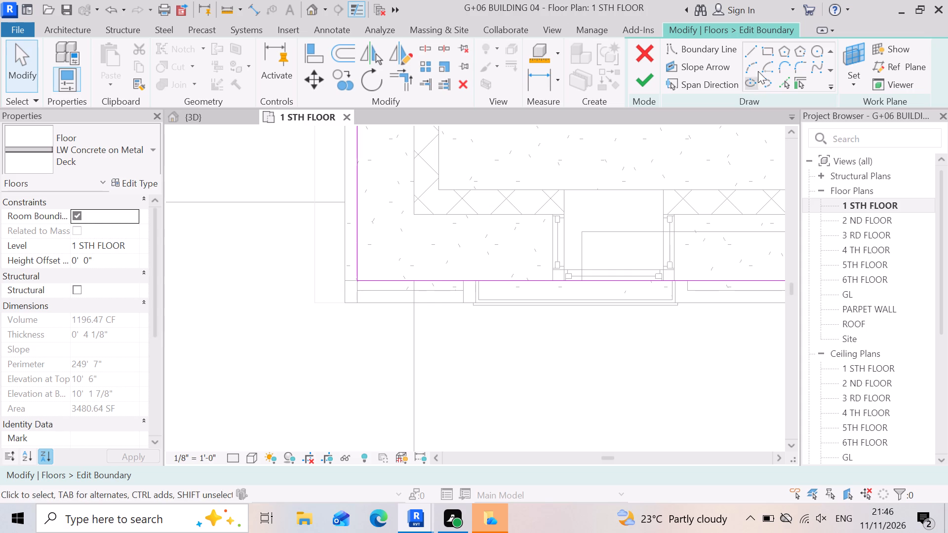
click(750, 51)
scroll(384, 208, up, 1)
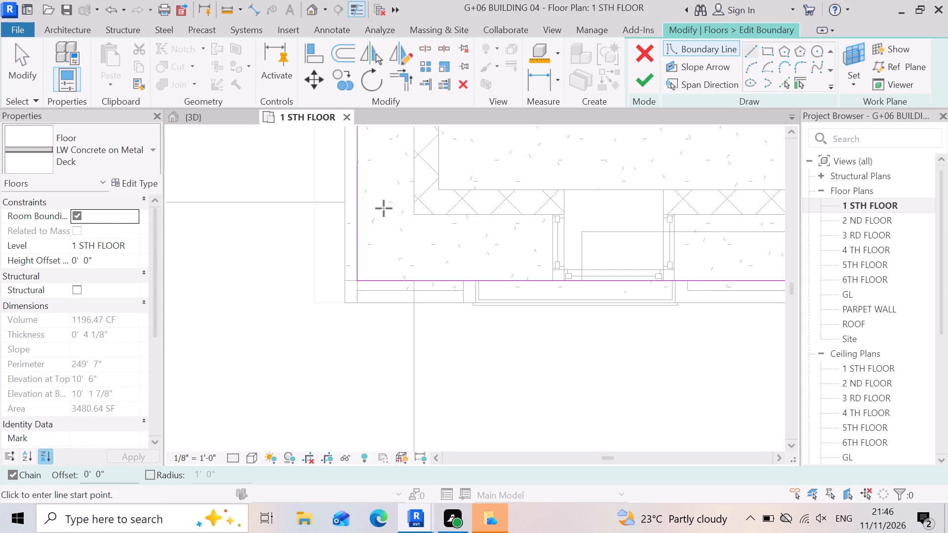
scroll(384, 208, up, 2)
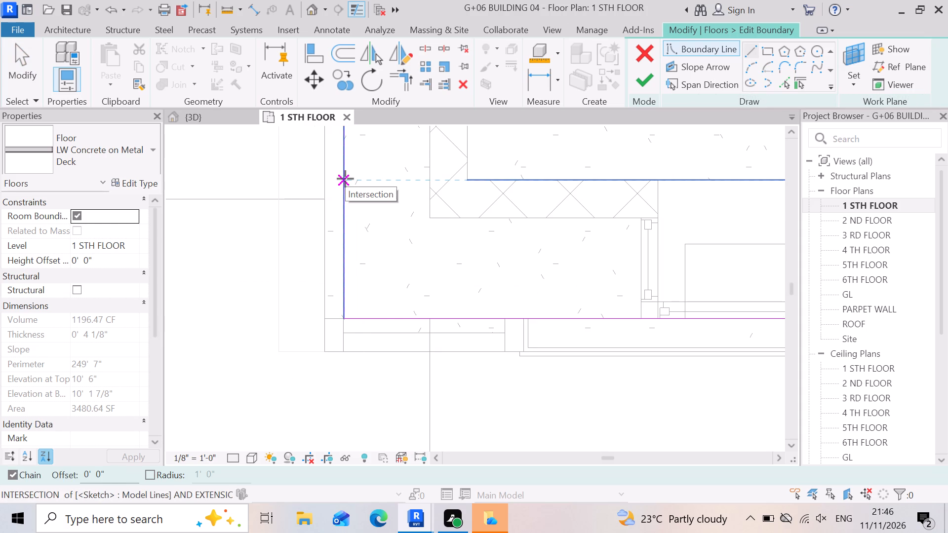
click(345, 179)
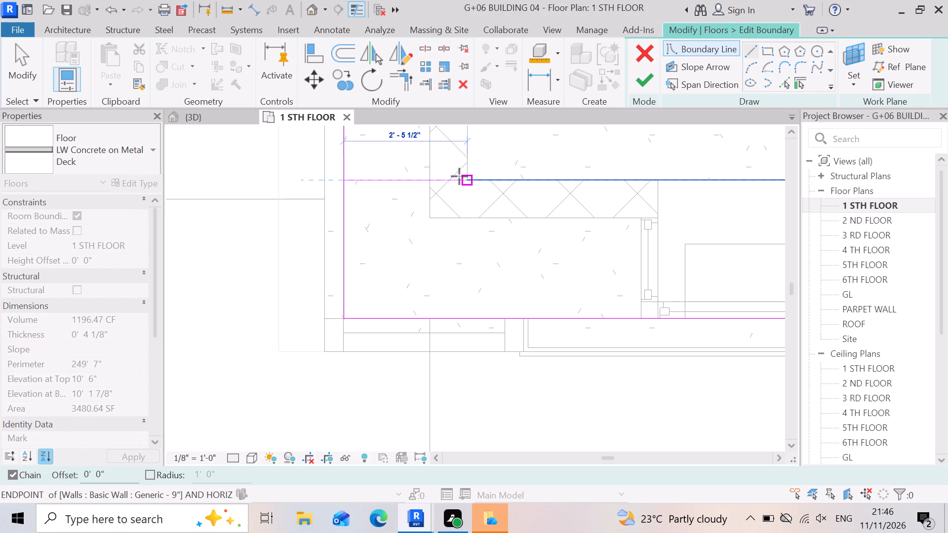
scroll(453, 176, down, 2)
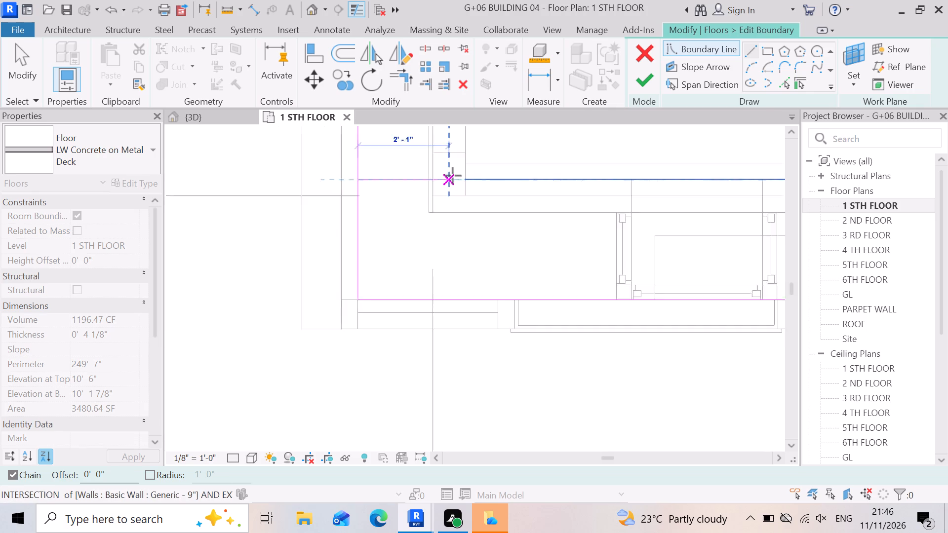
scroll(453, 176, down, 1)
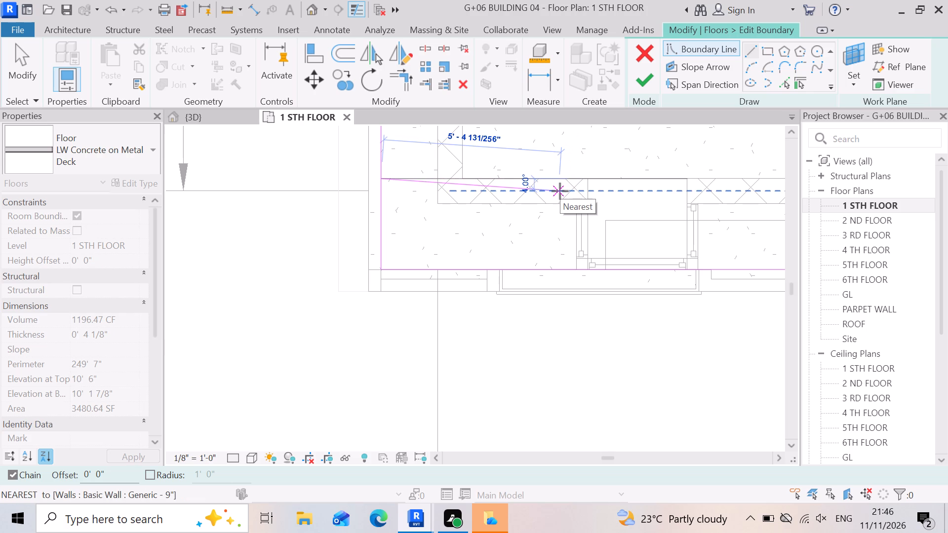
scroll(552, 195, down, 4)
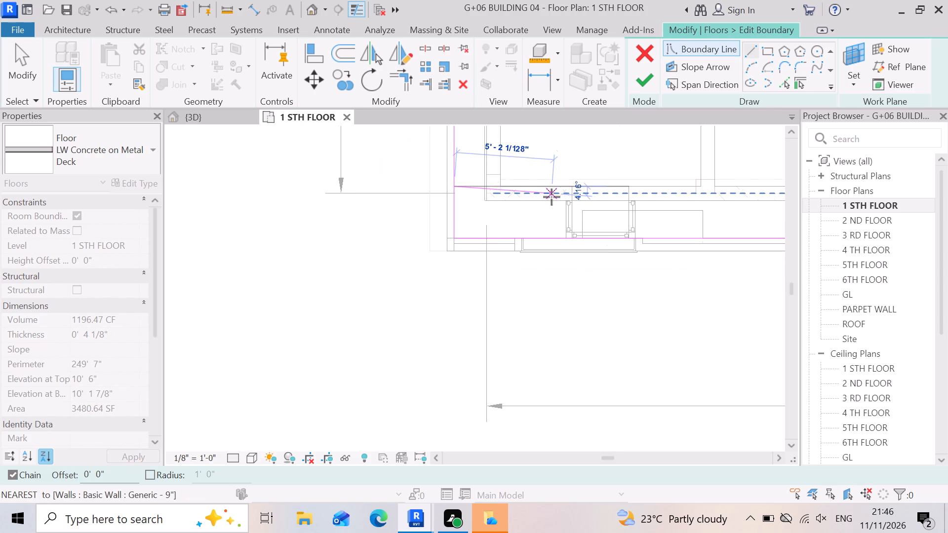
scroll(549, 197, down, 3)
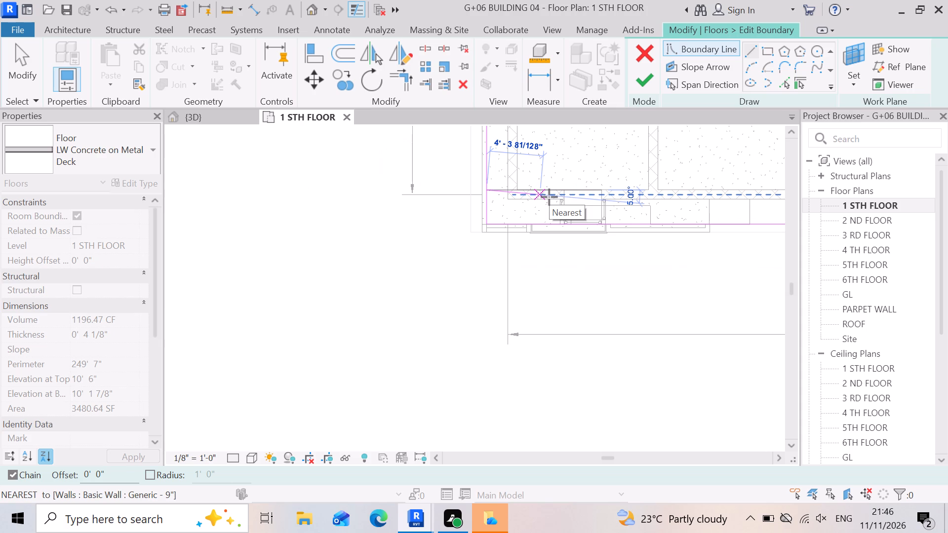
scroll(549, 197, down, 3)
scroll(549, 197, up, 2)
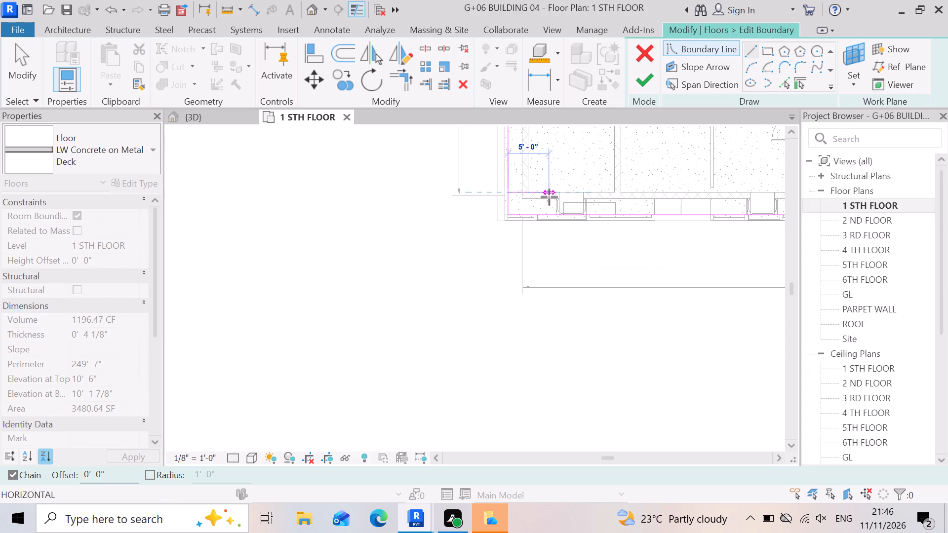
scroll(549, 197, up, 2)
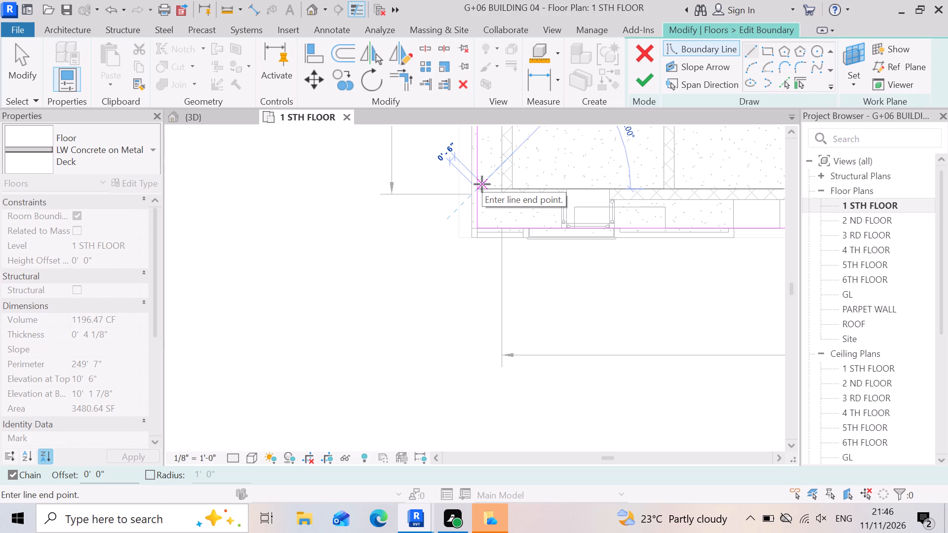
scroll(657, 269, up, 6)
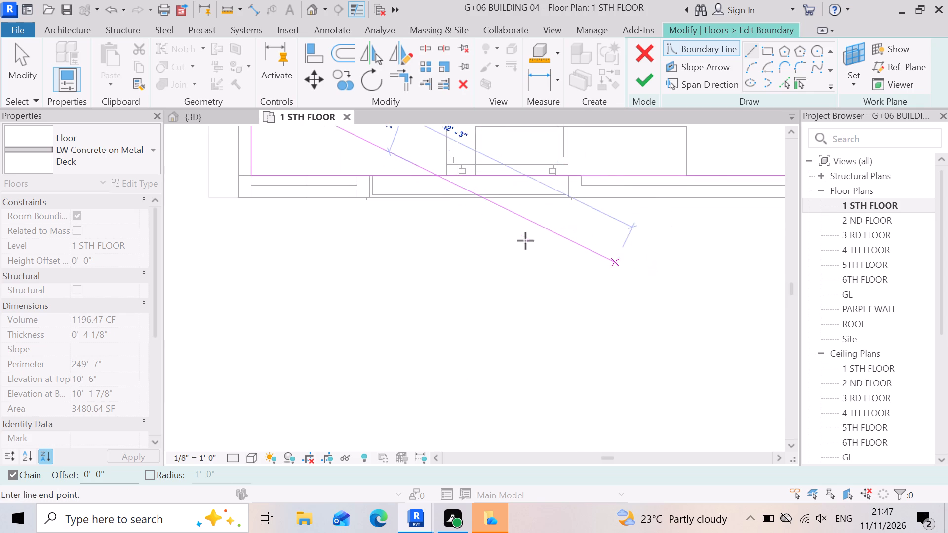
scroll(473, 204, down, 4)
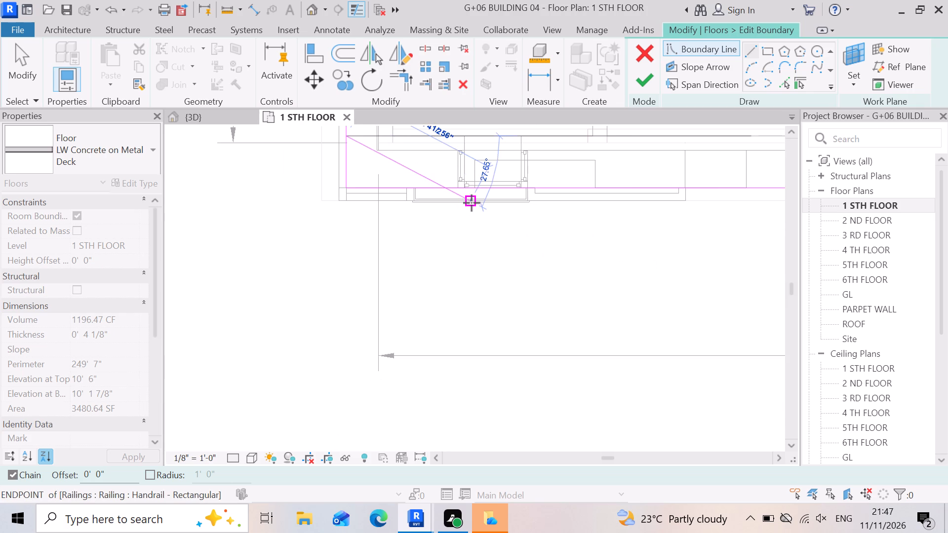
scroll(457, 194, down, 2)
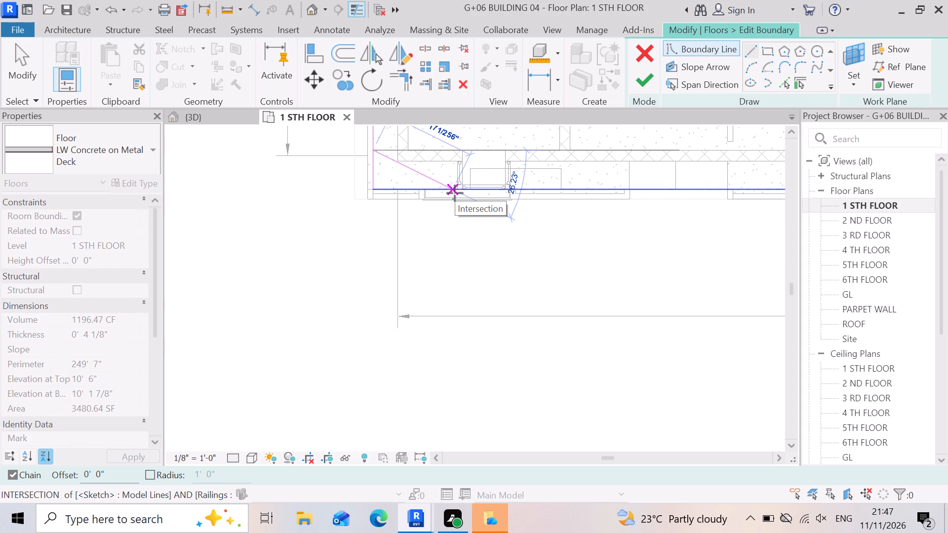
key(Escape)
Draw a perpendicular boundary line about 2'-9" long from the front edge to the wall's inner face, along the first recess's left side.
scroll(635, 174, up, 3)
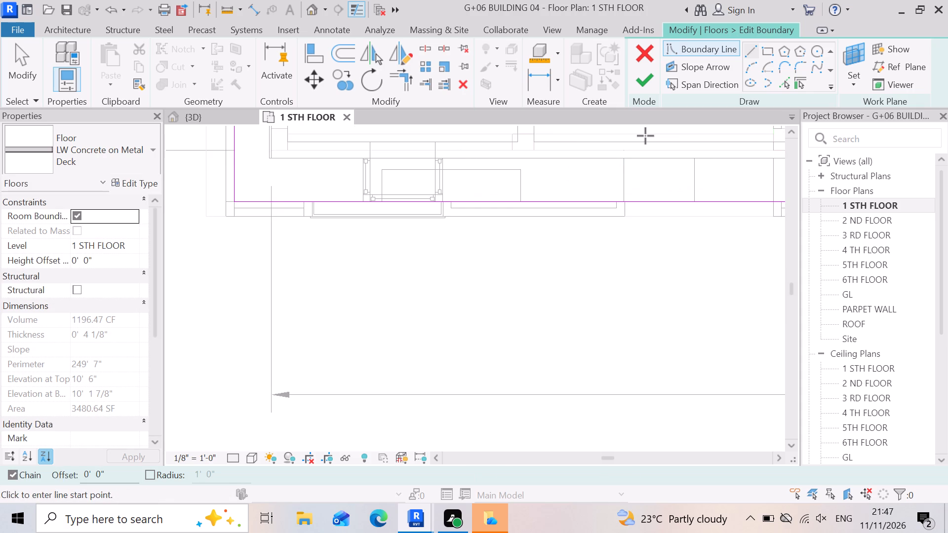
scroll(639, 203, up, 4)
scroll(623, 233, down, 4)
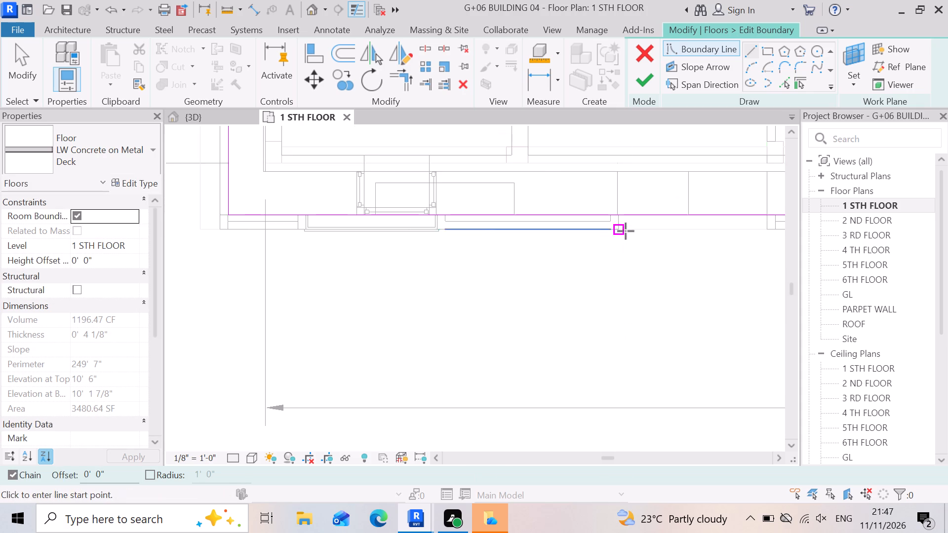
scroll(626, 231, down, 4)
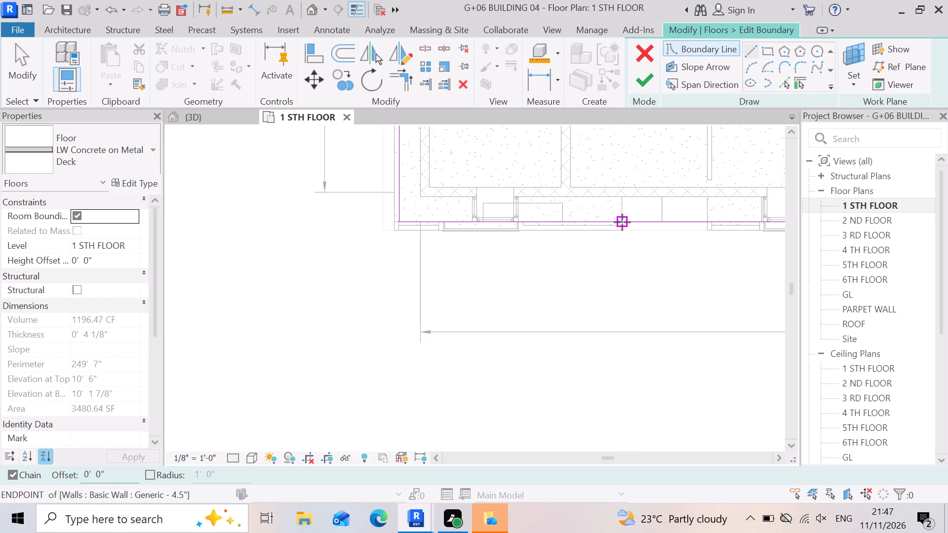
click(622, 222)
scroll(640, 245, up, 3)
scroll(607, 173, up, 3)
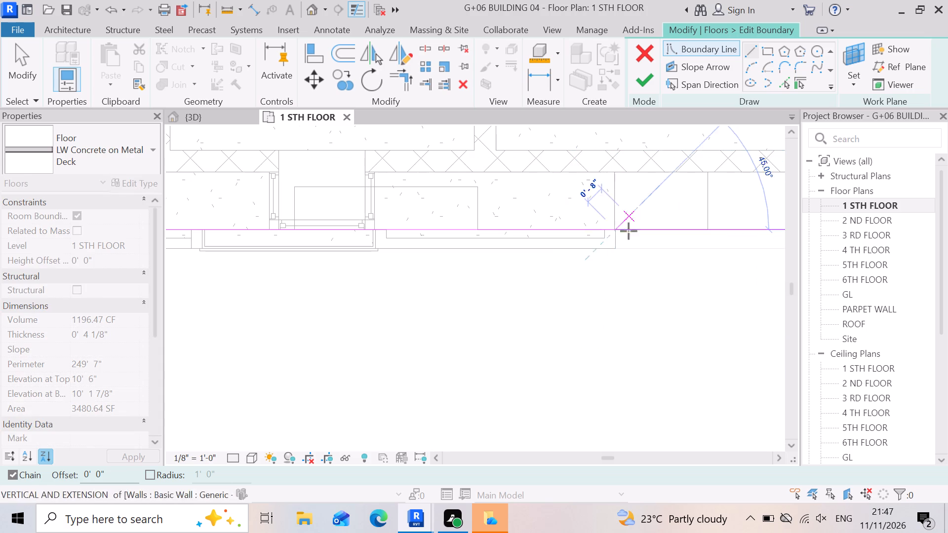
click(615, 148)
scroll(609, 152, down, 4)
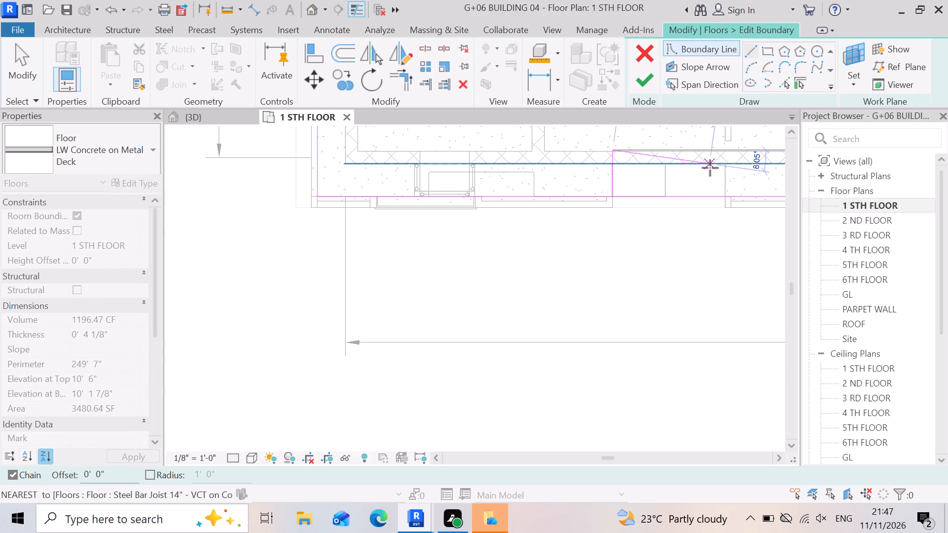
scroll(621, 140, down, 3)
scroll(709, 154, up, 5)
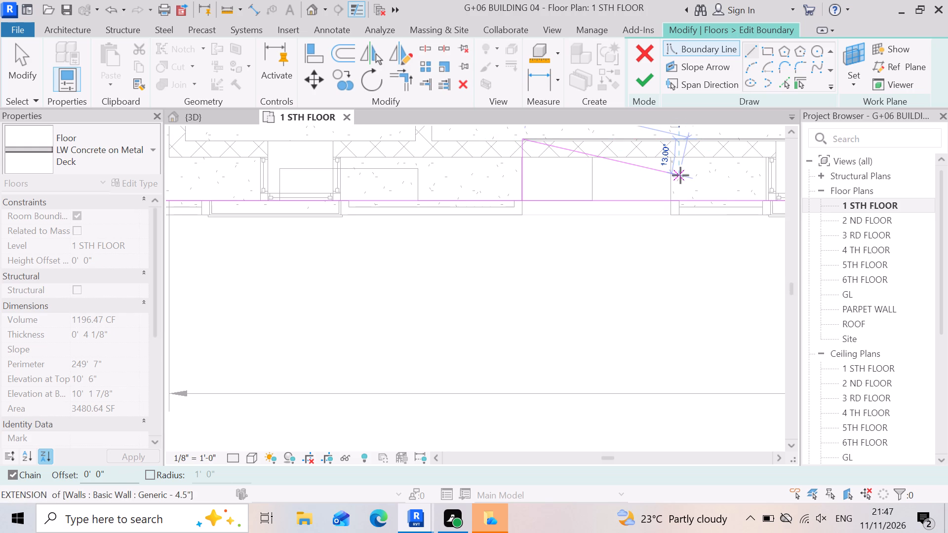
key(Escape)
scroll(452, 195, up, 2)
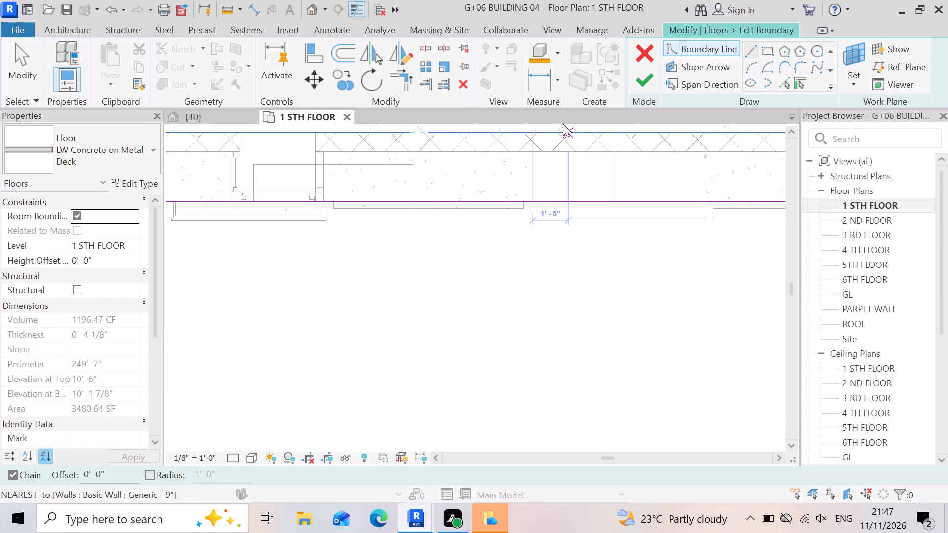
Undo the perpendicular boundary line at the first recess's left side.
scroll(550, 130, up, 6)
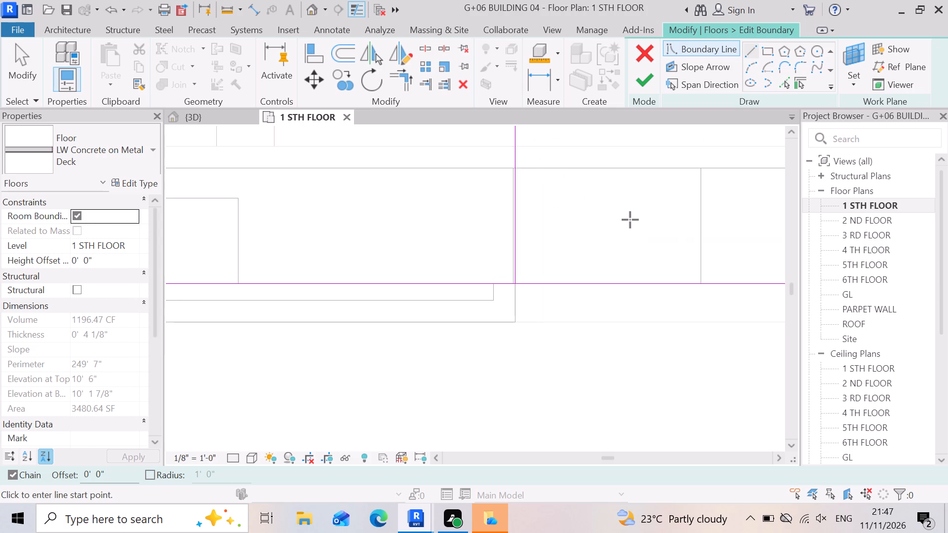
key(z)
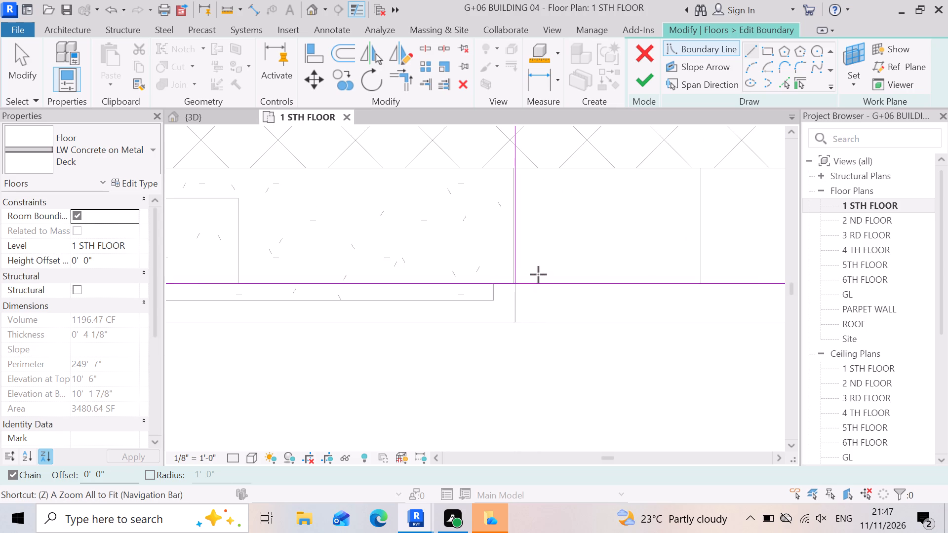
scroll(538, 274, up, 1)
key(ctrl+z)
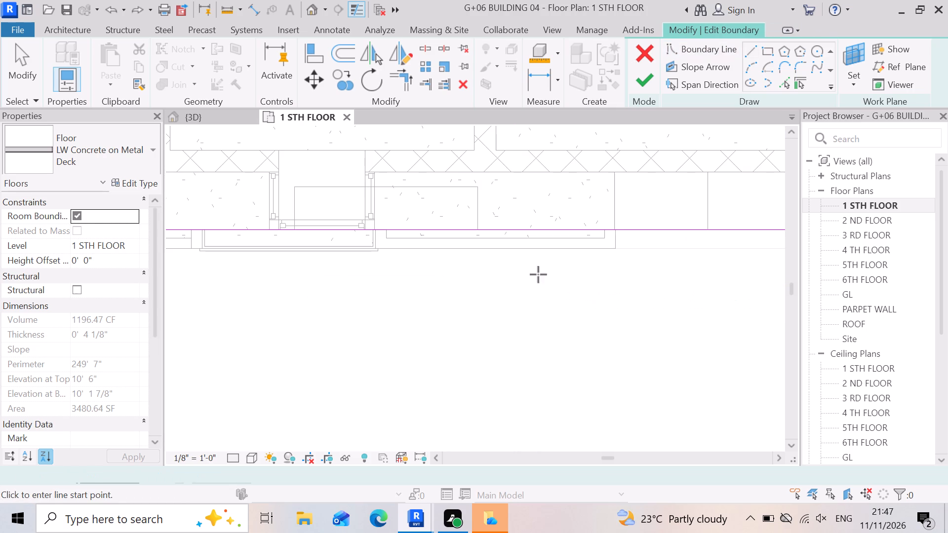
Draw three chained boundary lines around the first recess, about 2'-9" deep and 6'-10" wide, from the front edge to the wall's inner face and back.
scroll(695, 386, down, 2)
scroll(637, 322, down, 4)
scroll(663, 288, up, 2)
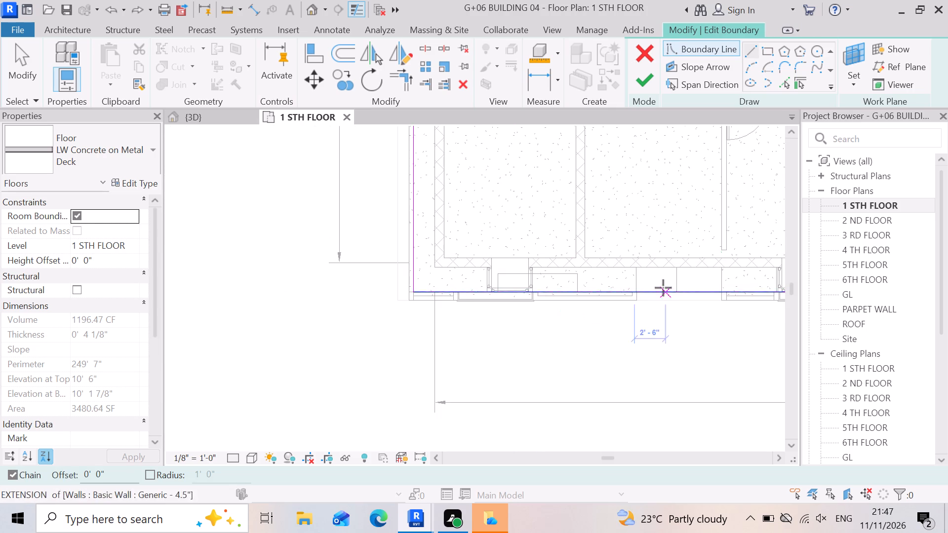
scroll(663, 288, up, 13)
scroll(548, 315, up, 3)
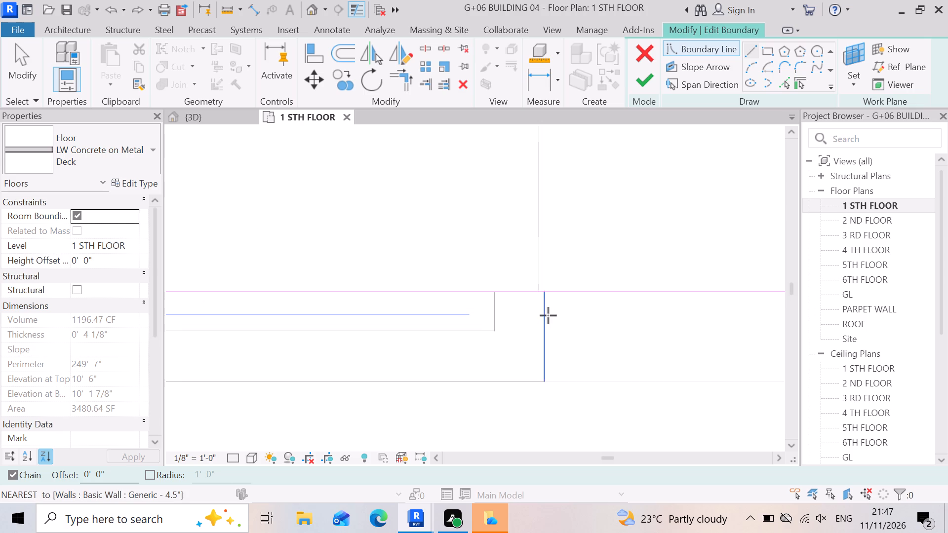
click(545, 290)
scroll(599, 351, down, 7)
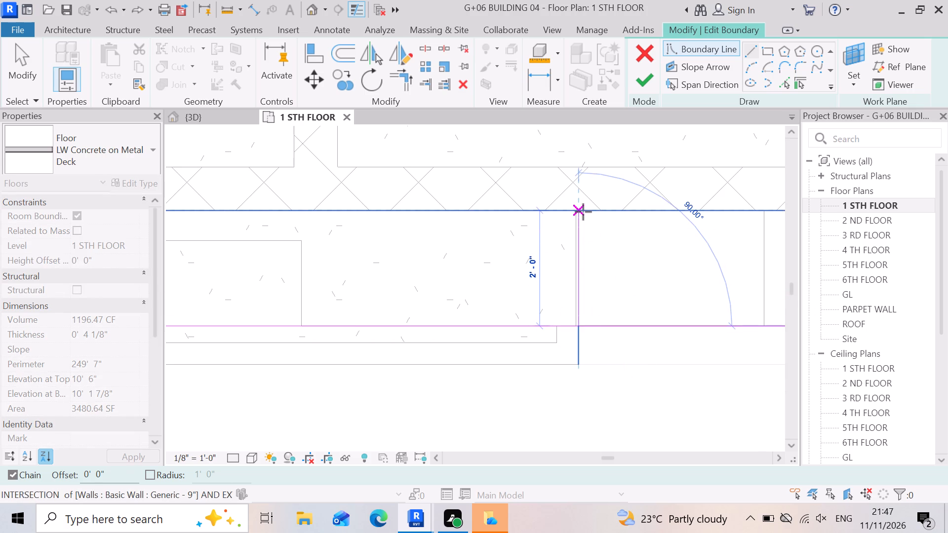
click(577, 167)
scroll(565, 172, down, 5)
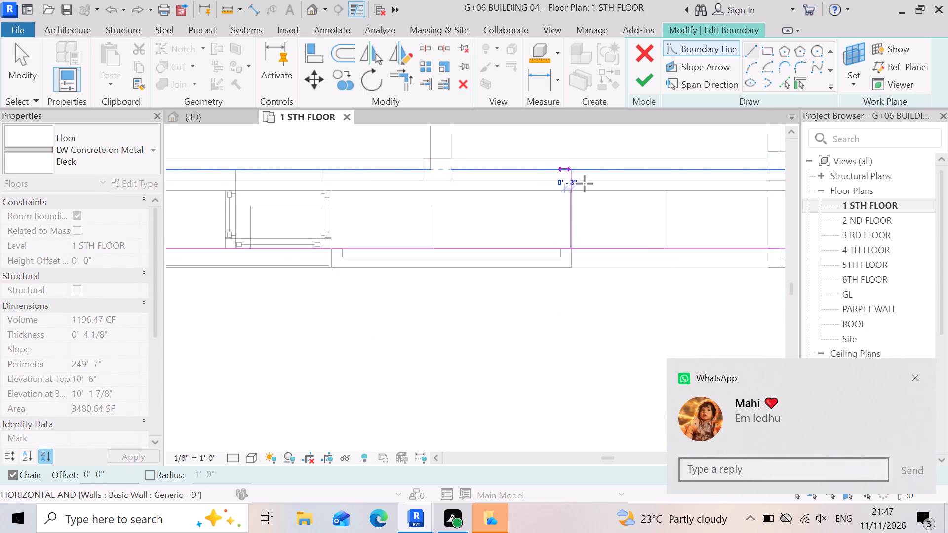
scroll(617, 158, down, 7)
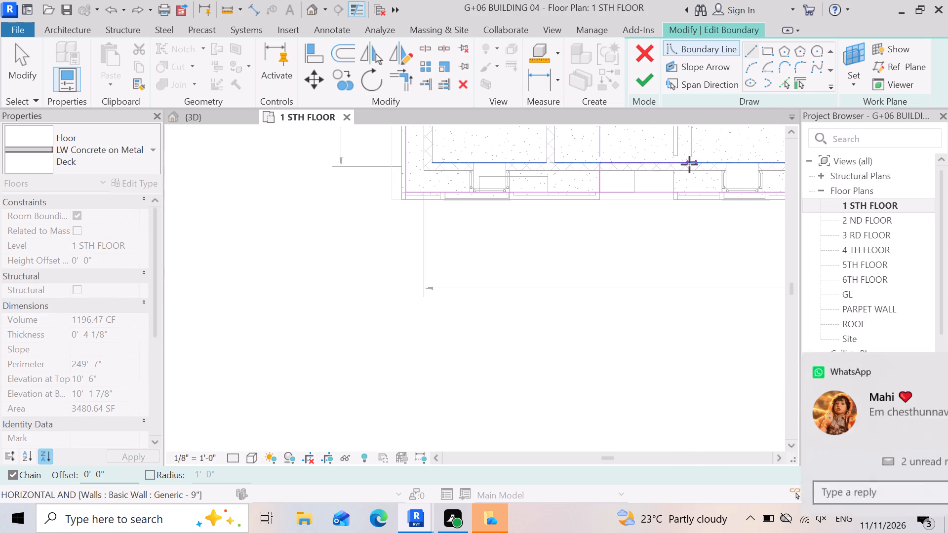
scroll(689, 164, up, 7)
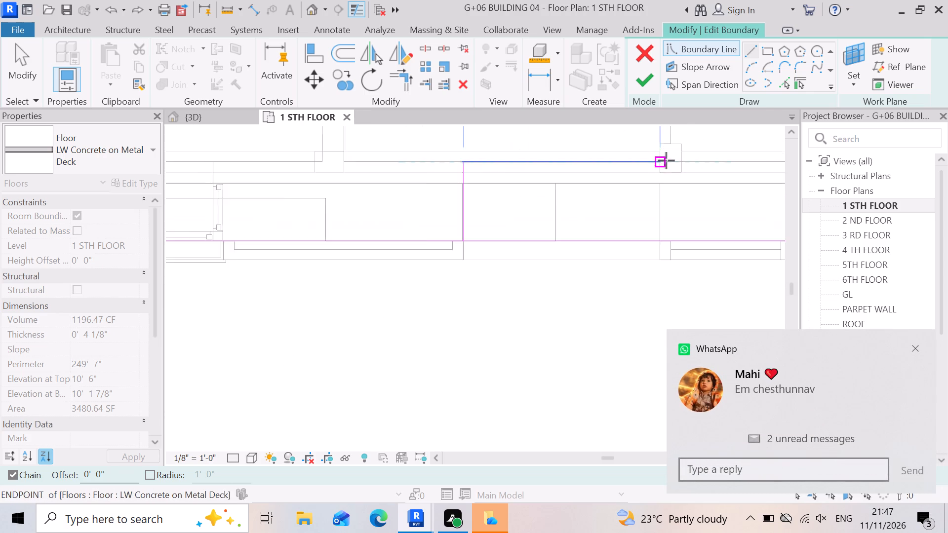
scroll(666, 160, up, 3)
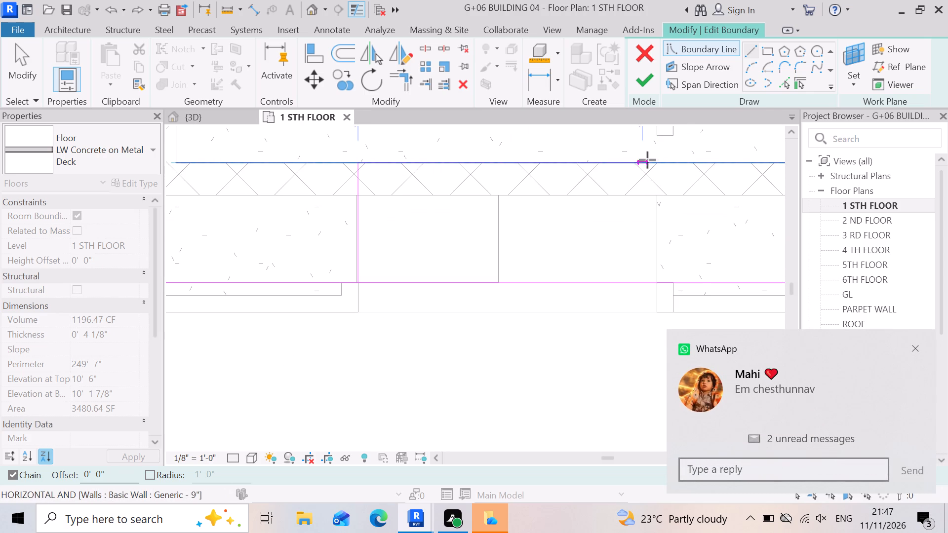
click(655, 160)
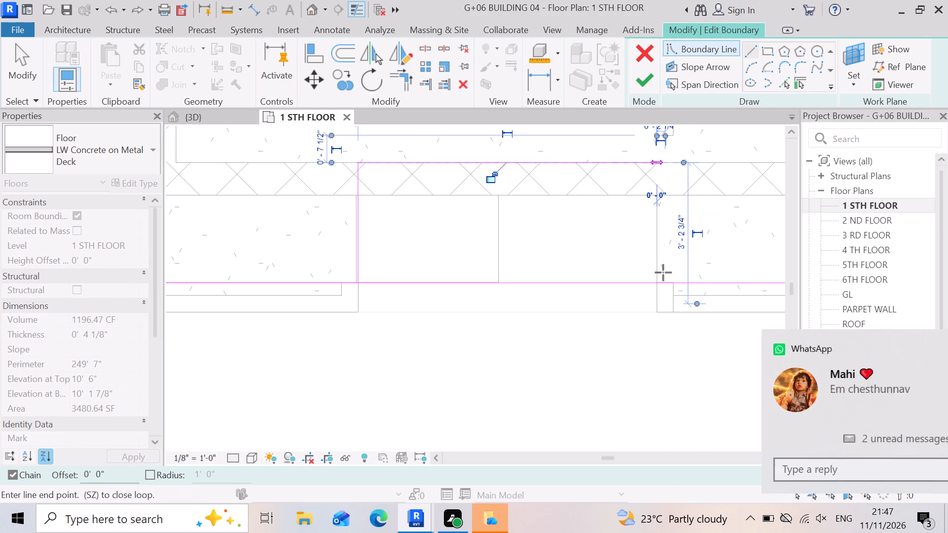
click(656, 284)
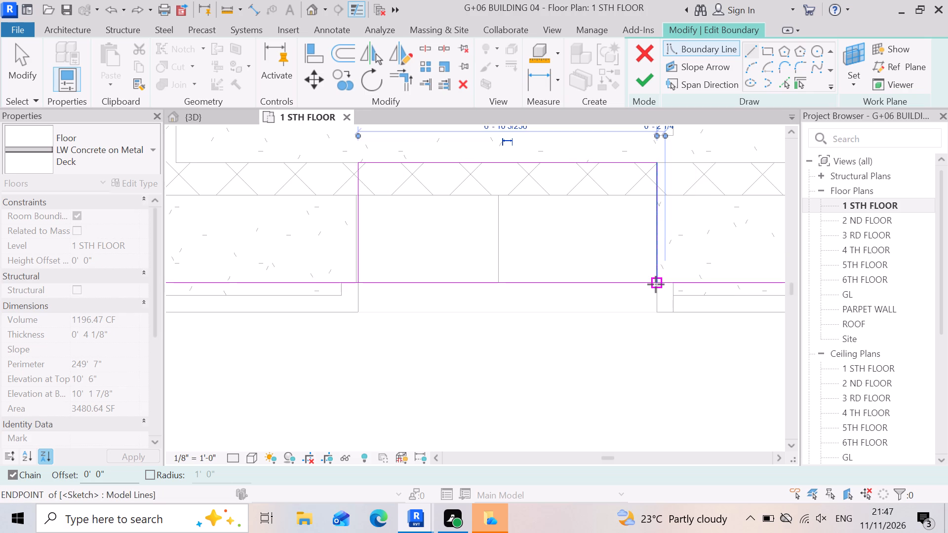
scroll(649, 287, down, 4)
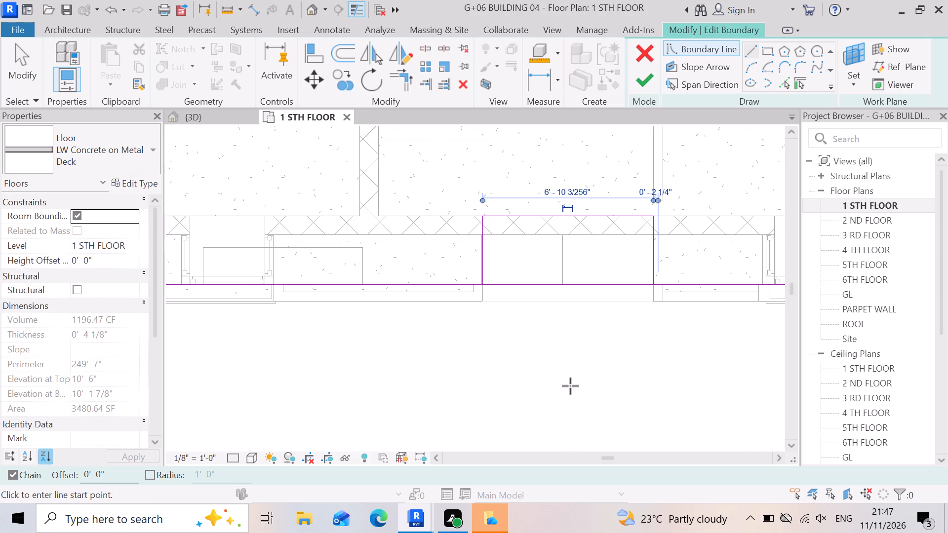
key(Escape)
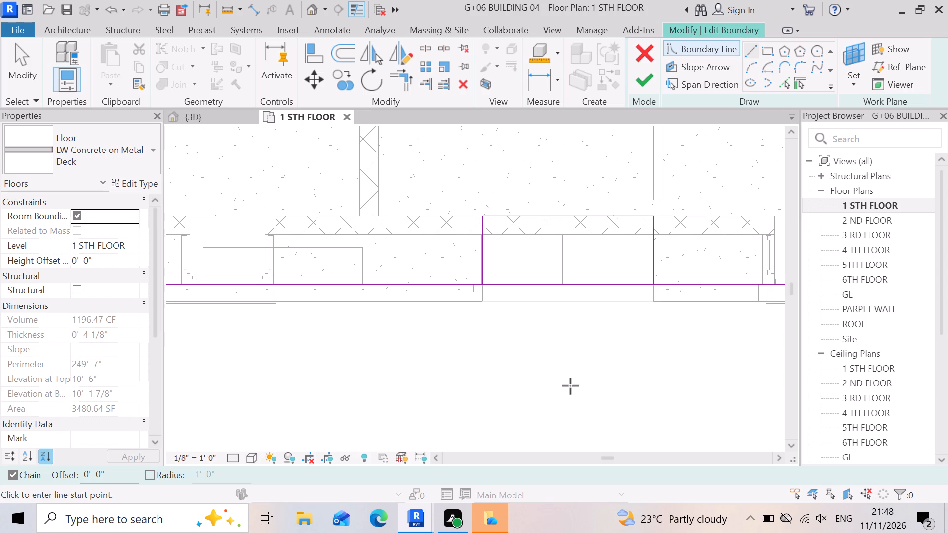
Examine the slab's front boundary around the first recess and the neighbouring windows and low walls.
scroll(588, 290, down, 5)
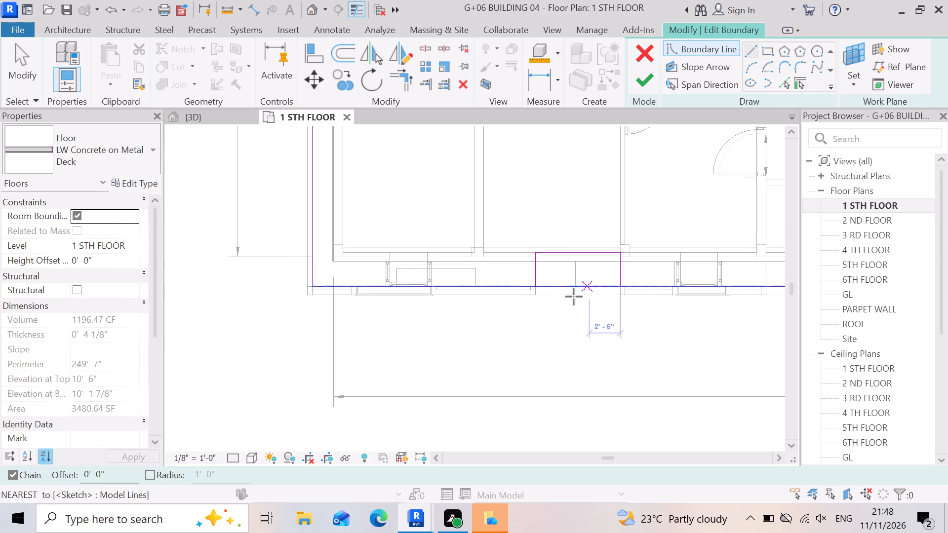
scroll(468, 335, up, 3)
scroll(574, 277, down, 2)
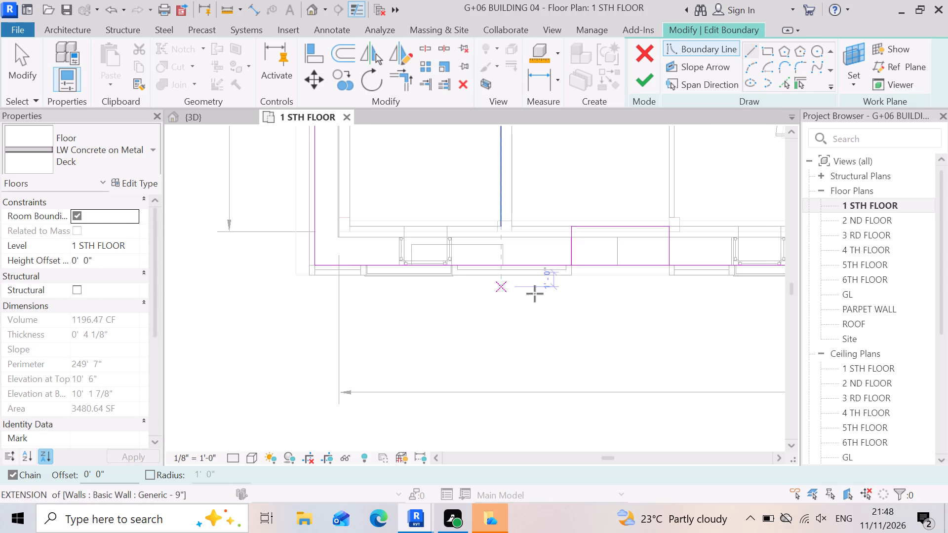
scroll(552, 292, up, 5)
scroll(448, 263, down, 4)
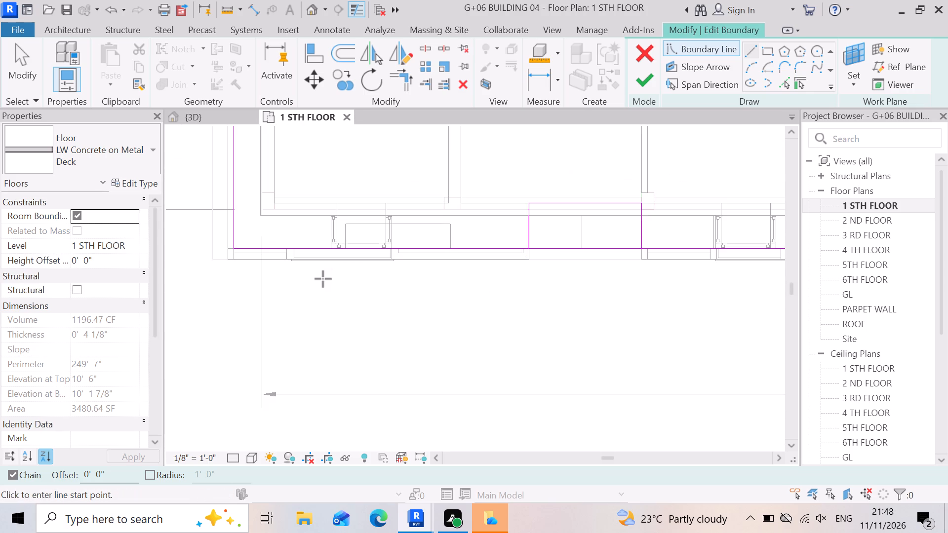
scroll(323, 279, up, 3)
scroll(513, 274, down, 3)
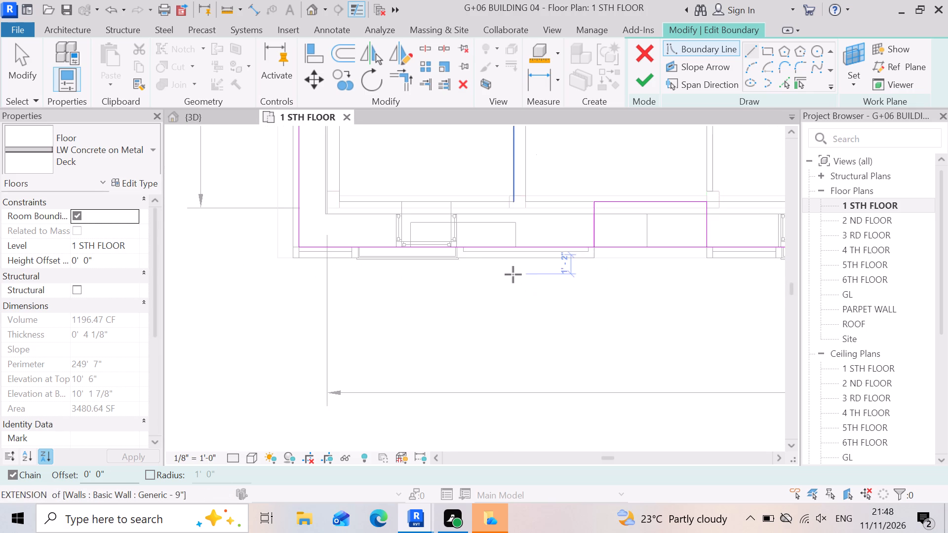
scroll(404, 262, down, 6)
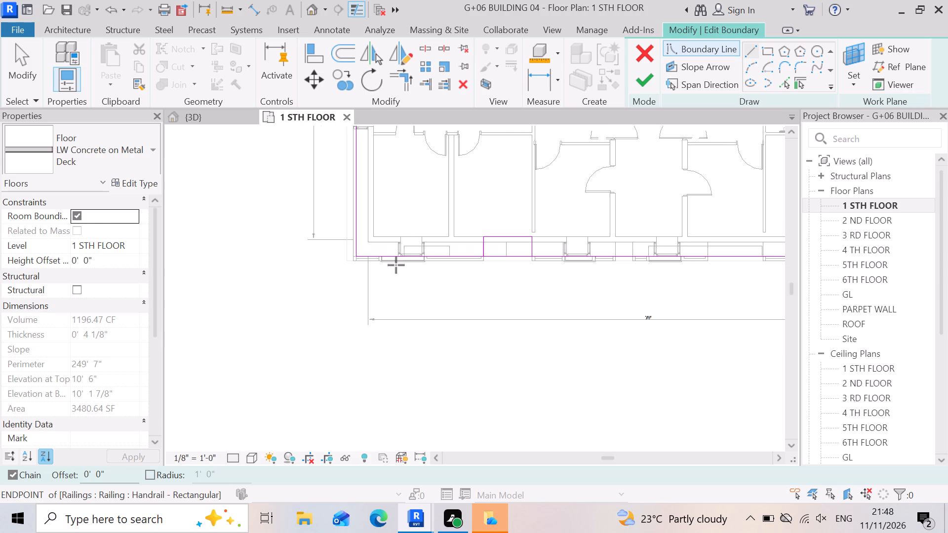
Start a boundary line on the slab's front edge at the left side of the second recess.
scroll(656, 289, up, 6)
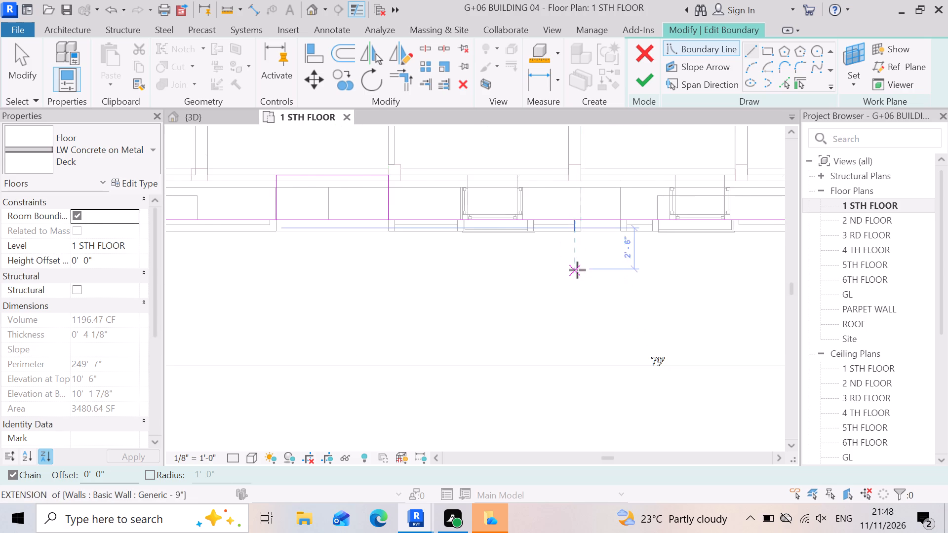
scroll(635, 267, down, 3)
scroll(622, 250, up, 3)
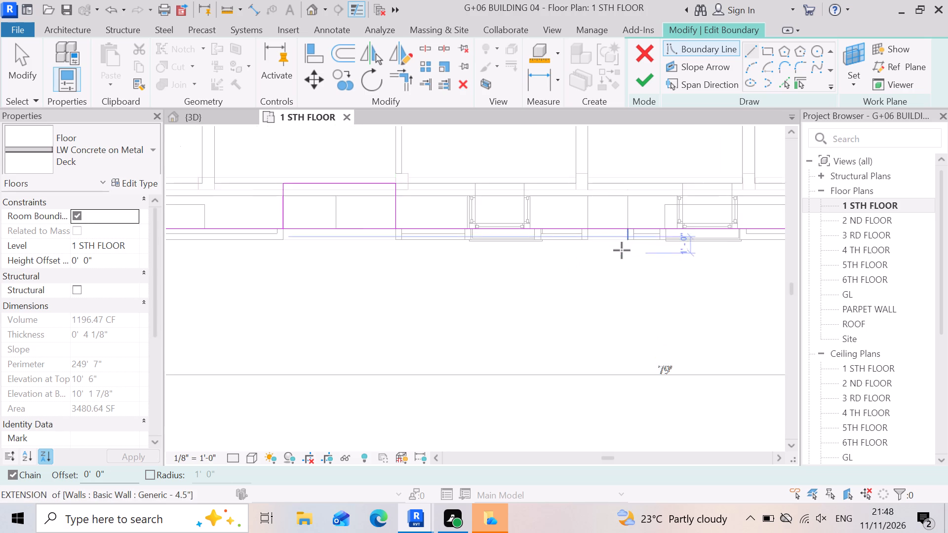
scroll(616, 241, up, 3)
click(576, 222)
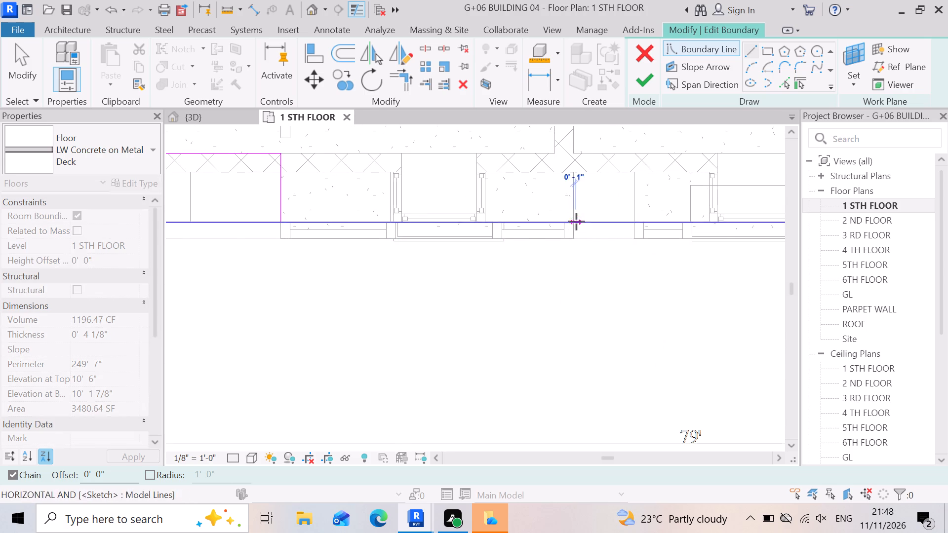
scroll(647, 276, down, 4)
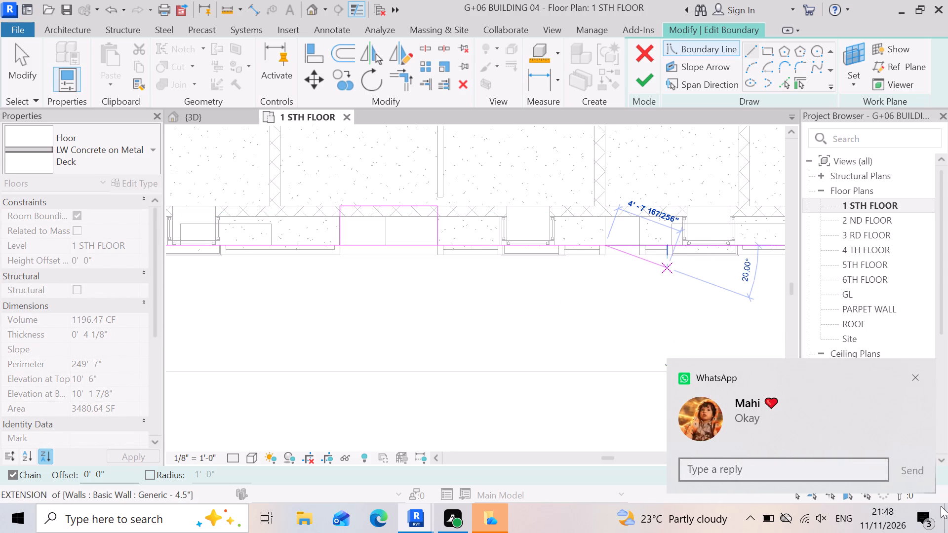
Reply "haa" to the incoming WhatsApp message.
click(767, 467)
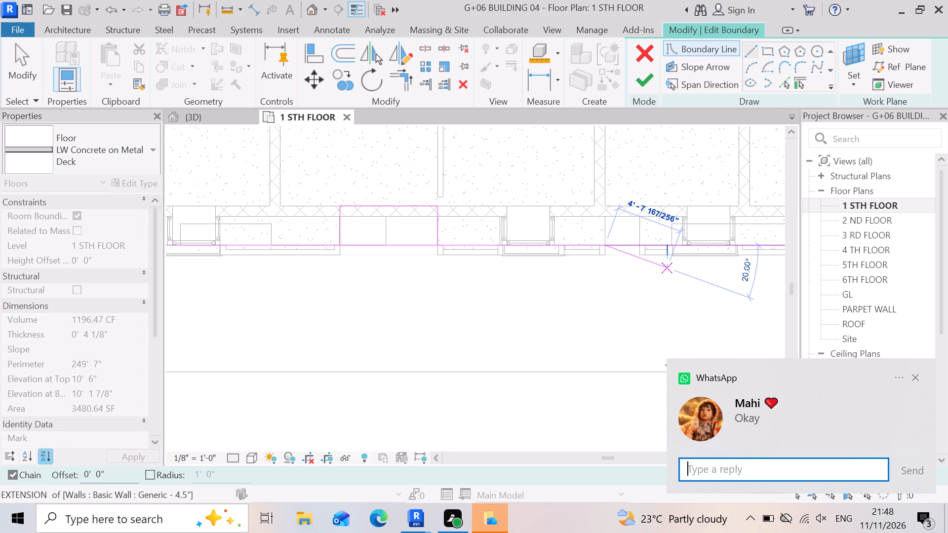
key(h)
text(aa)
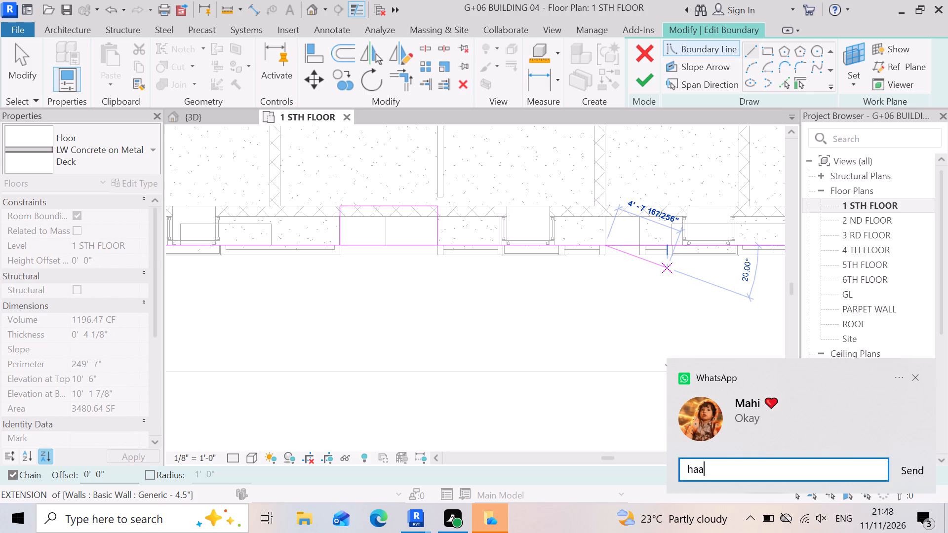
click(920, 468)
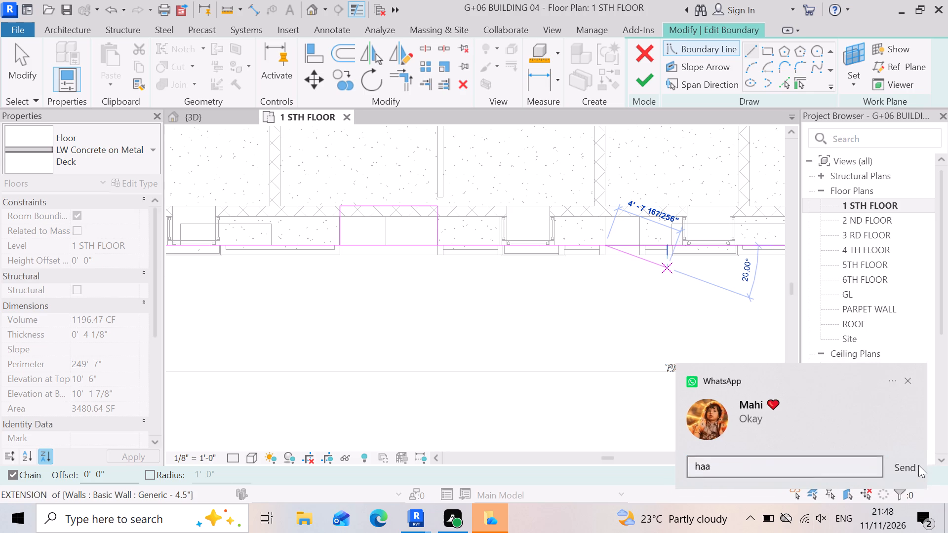
Continue the boundary to the wall's inner face, about 4'-8 1/2" along it to the wall's midpoint, and back to the front edge.
scroll(592, 200, up, 3)
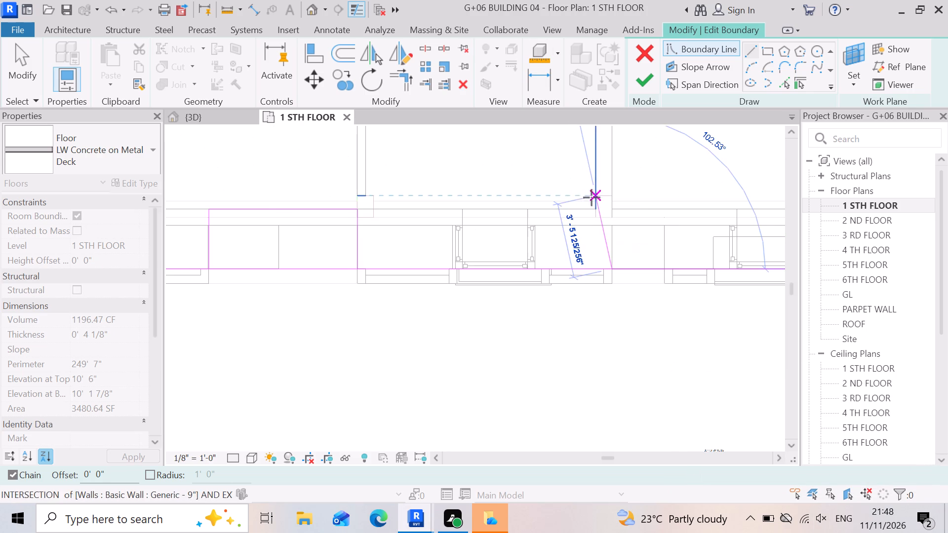
click(613, 205)
scroll(603, 208, down, 5)
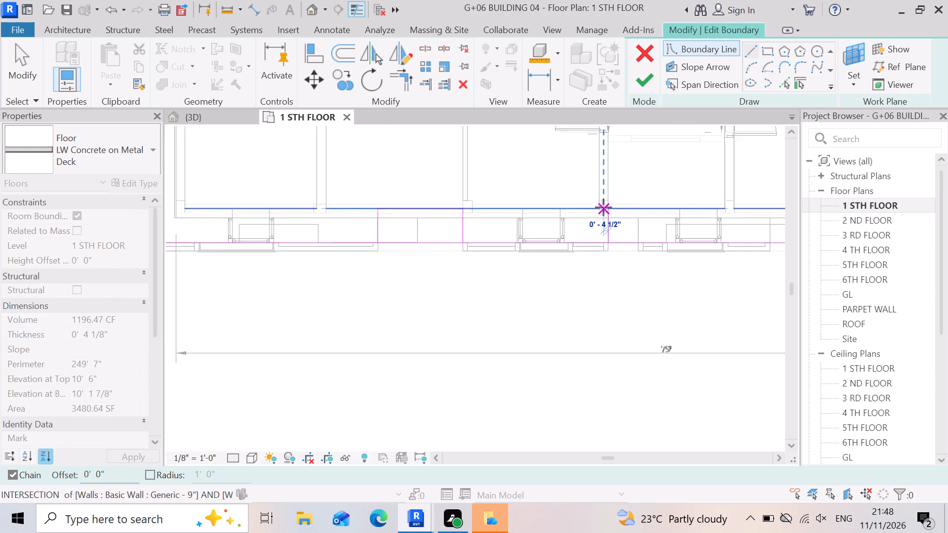
scroll(676, 205, up, 5)
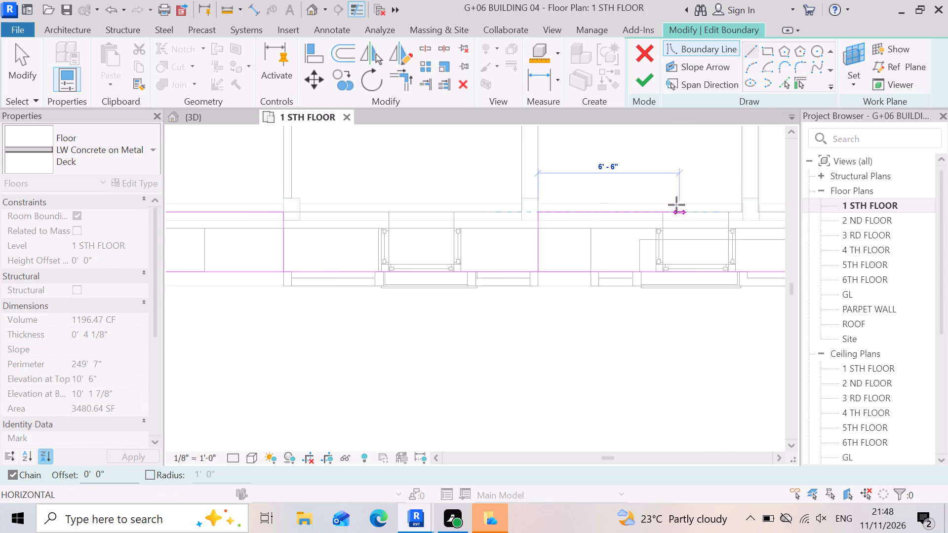
click(640, 214)
scroll(645, 282, up, 3)
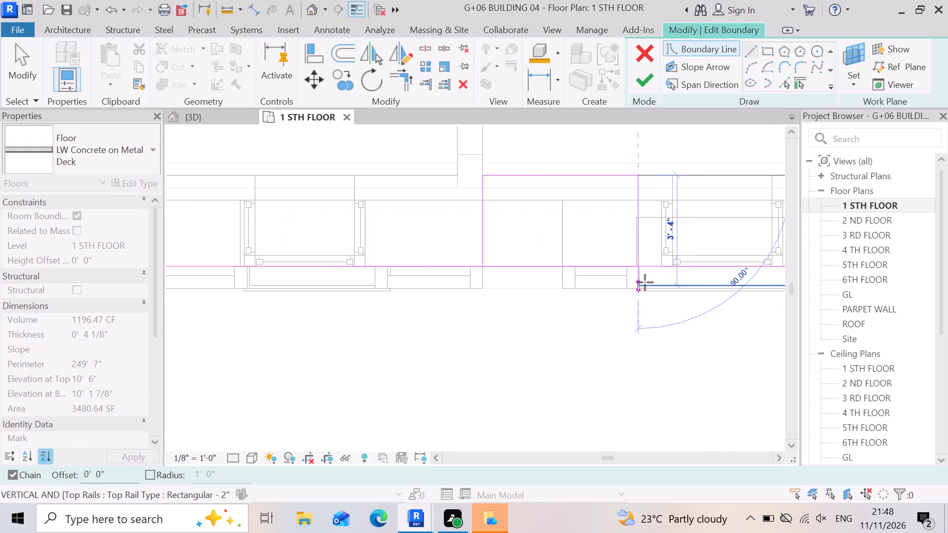
scroll(639, 275, up, 3)
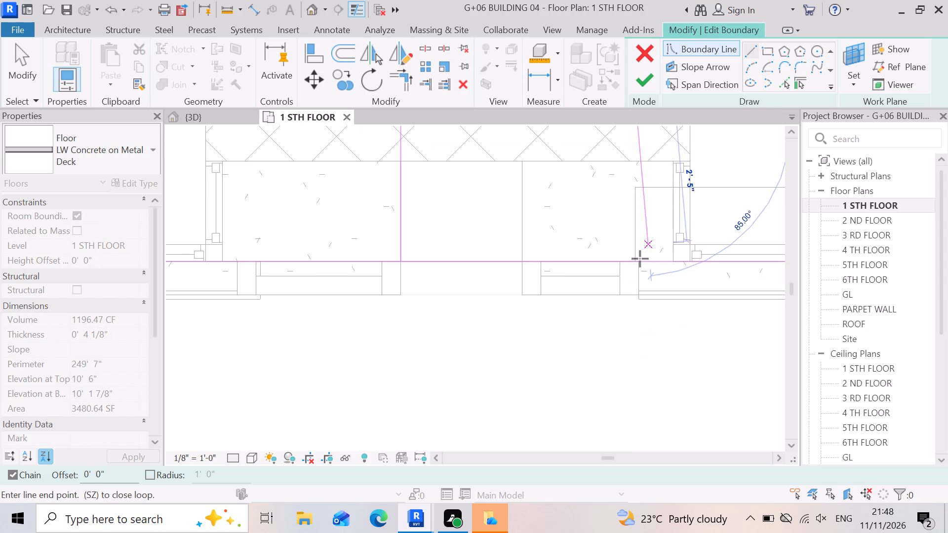
click(637, 266)
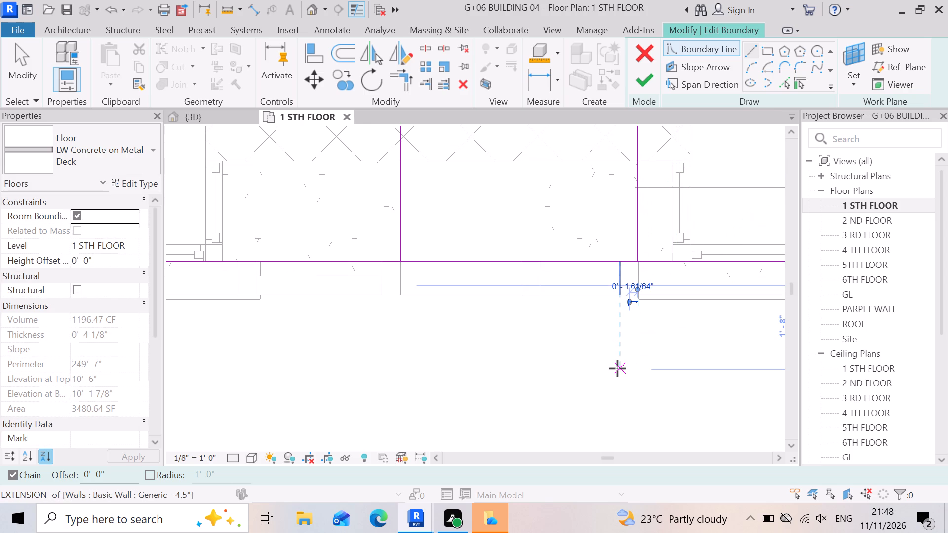
key(Escape)
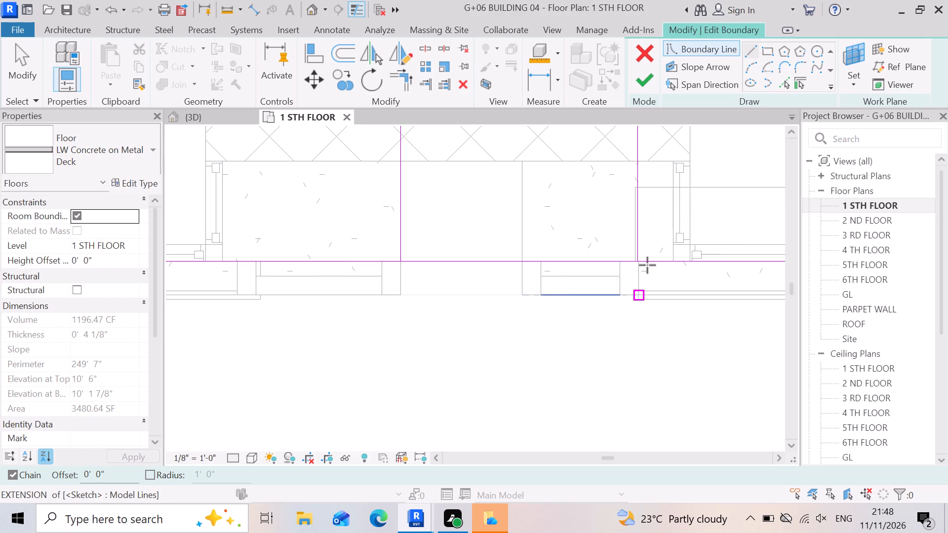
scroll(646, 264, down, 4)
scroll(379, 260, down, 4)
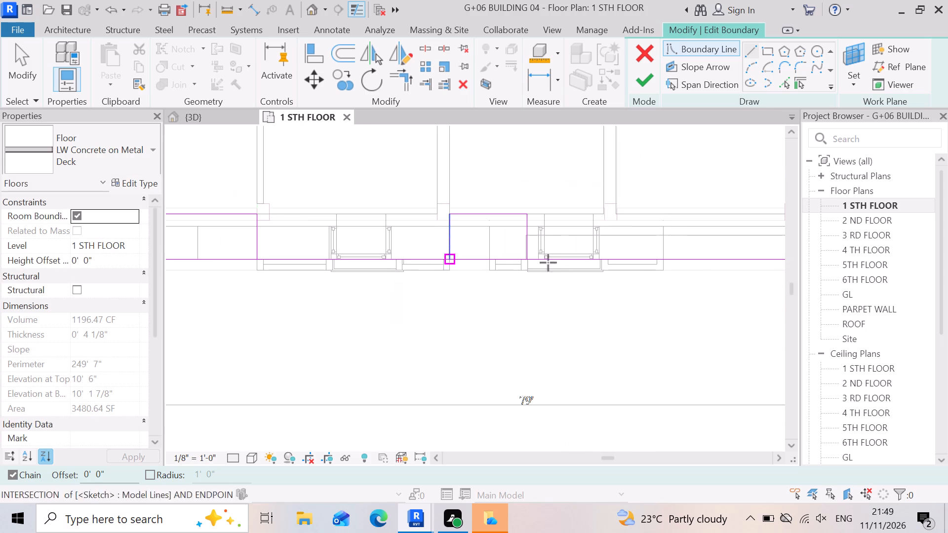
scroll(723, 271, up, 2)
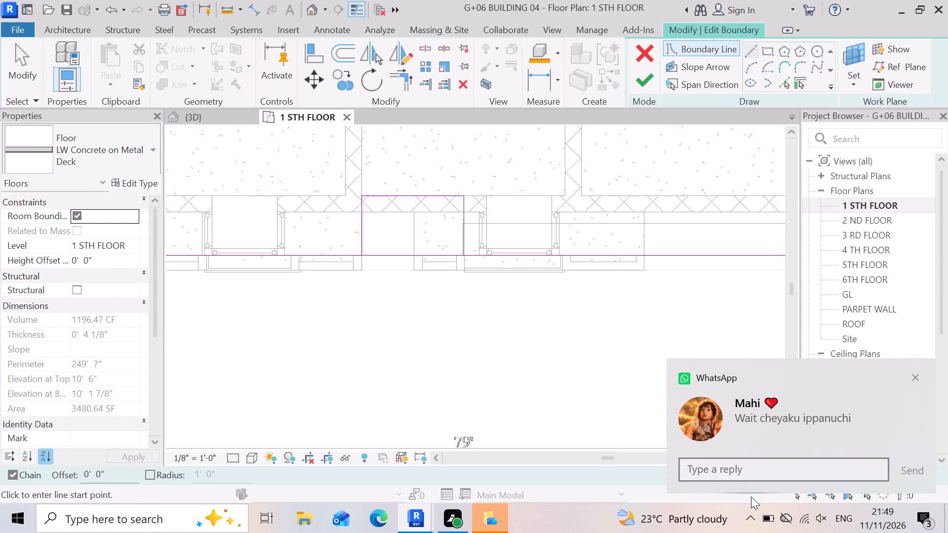
Reply "emindhi" to the incoming WhatsApp message.
click(751, 468)
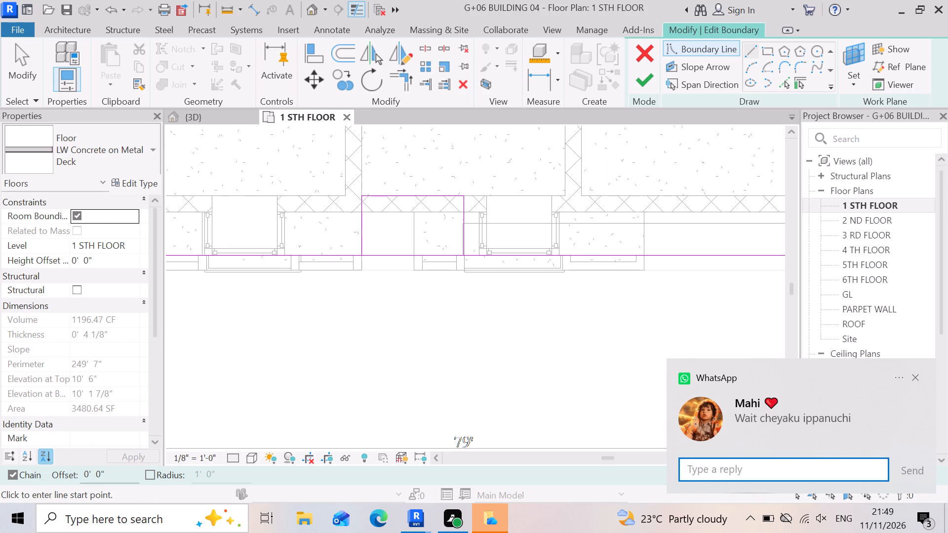
key(e)
text(mo m)
key(BackSpace)
key(BackSpace)
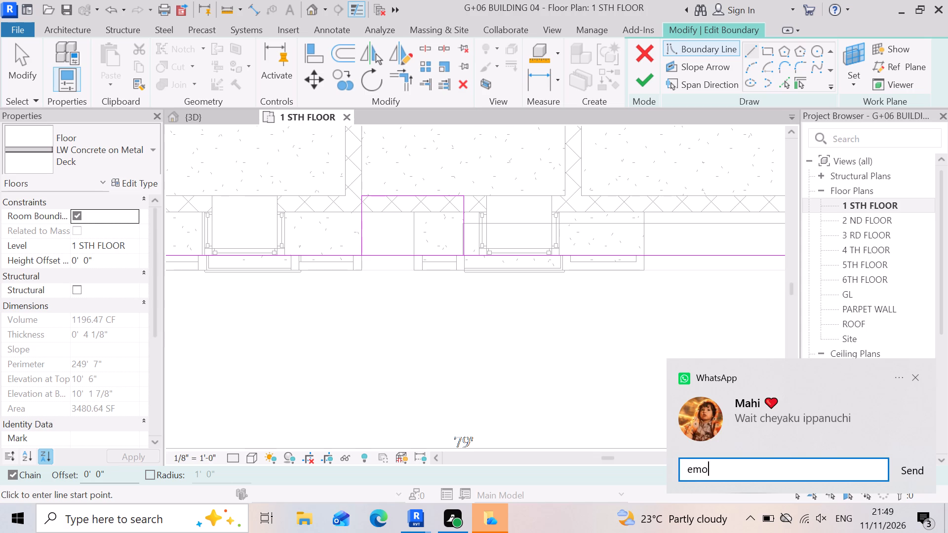
key(BackSpace)
text(im)
key(BackSpace)
text(ndhi)
click(917, 471)
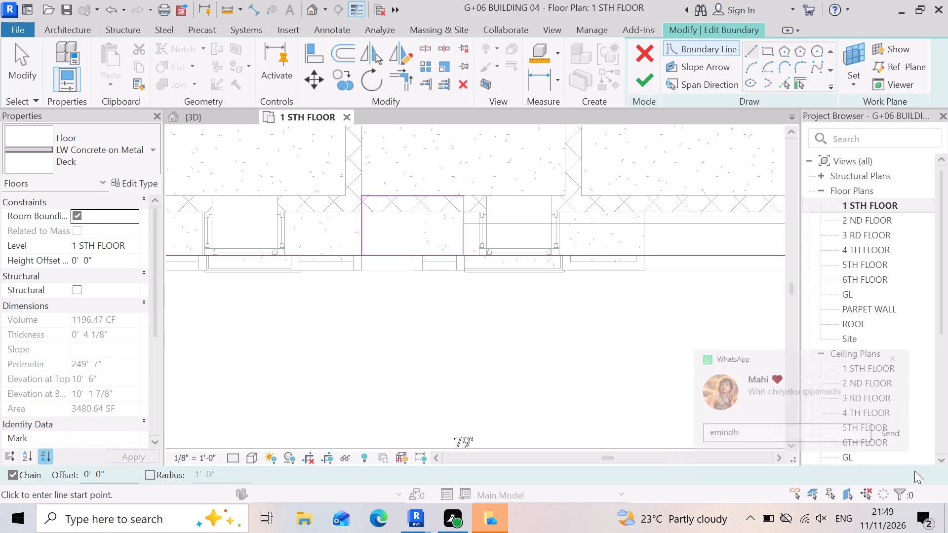
Draw a boundary line from the slab's front edge at the third recess's left side, 2'-9" up to the wall's inner face.
scroll(649, 358, down, 3)
scroll(505, 330, down, 4)
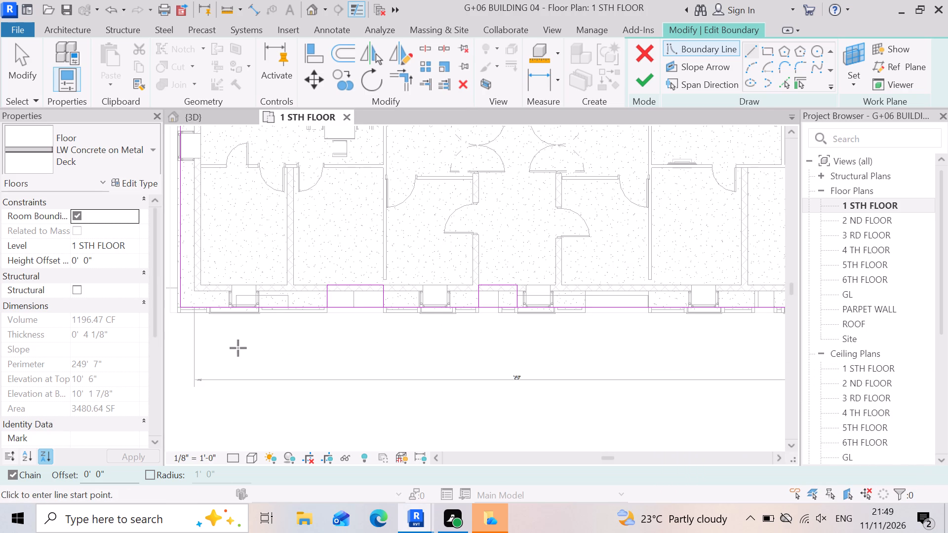
scroll(316, 315, down, 2)
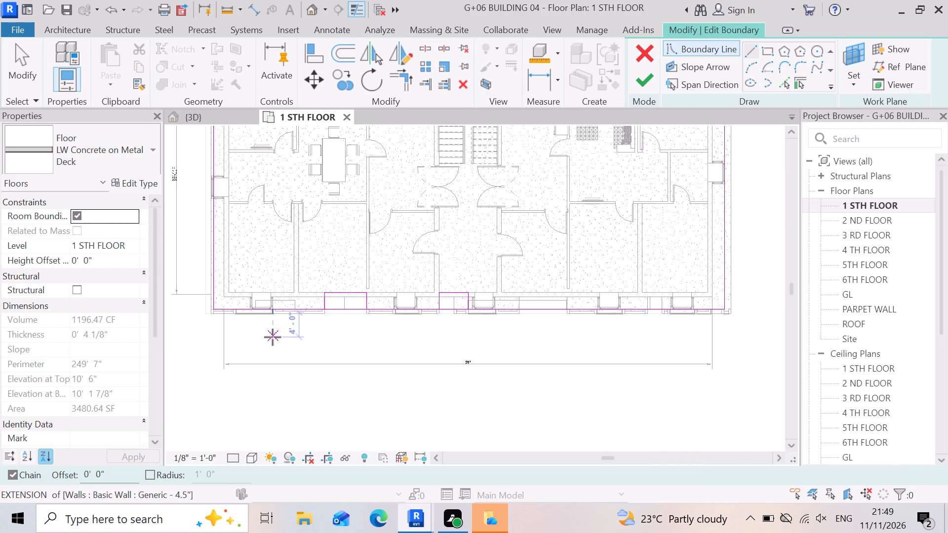
scroll(543, 343, up, 2)
scroll(356, 324, down, 2)
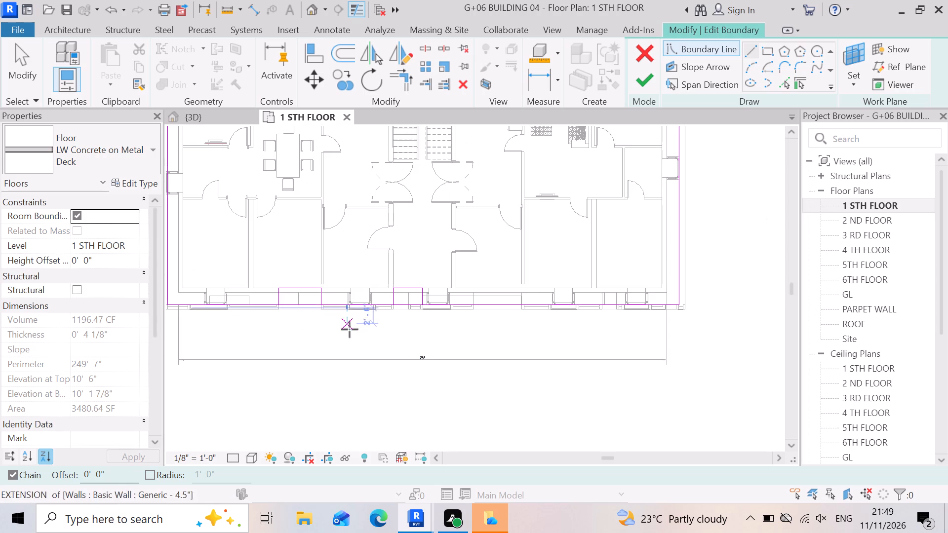
scroll(542, 350, up, 2)
scroll(461, 327, up, 3)
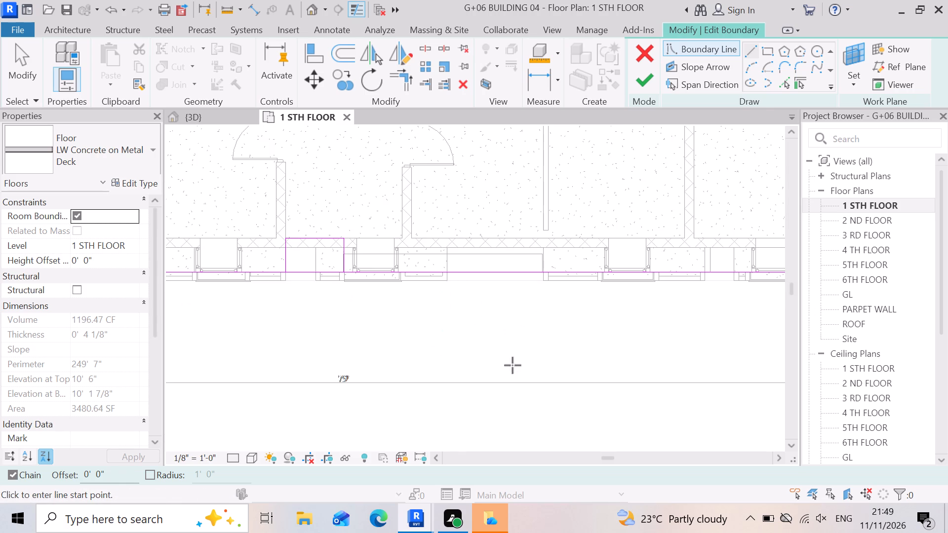
scroll(529, 367, down, 1)
scroll(523, 367, up, 2)
scroll(664, 329, down, 2)
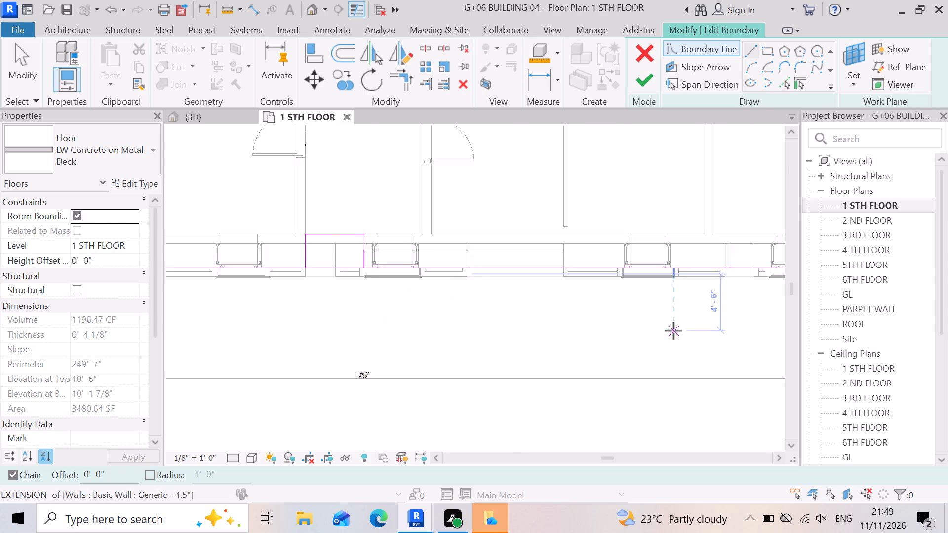
scroll(511, 271, up, 5)
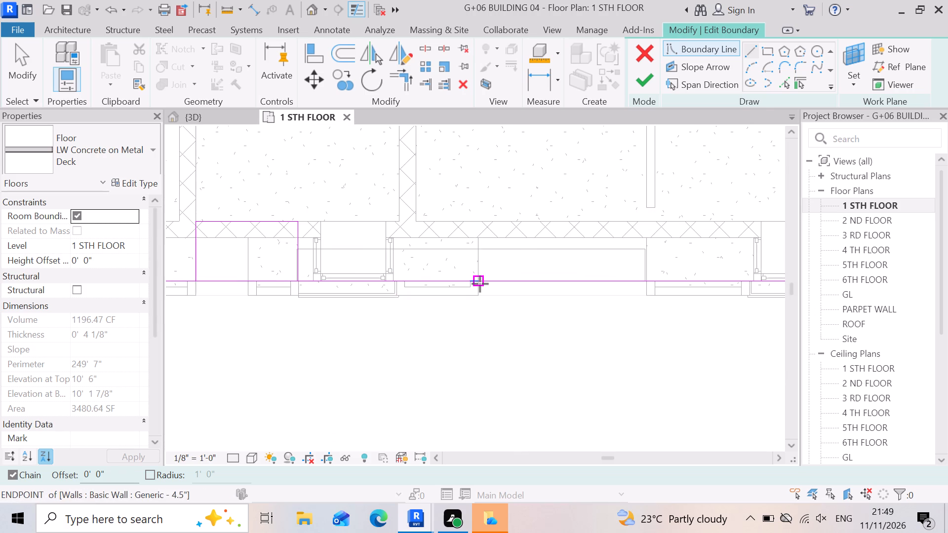
click(480, 284)
scroll(479, 222, up, 4)
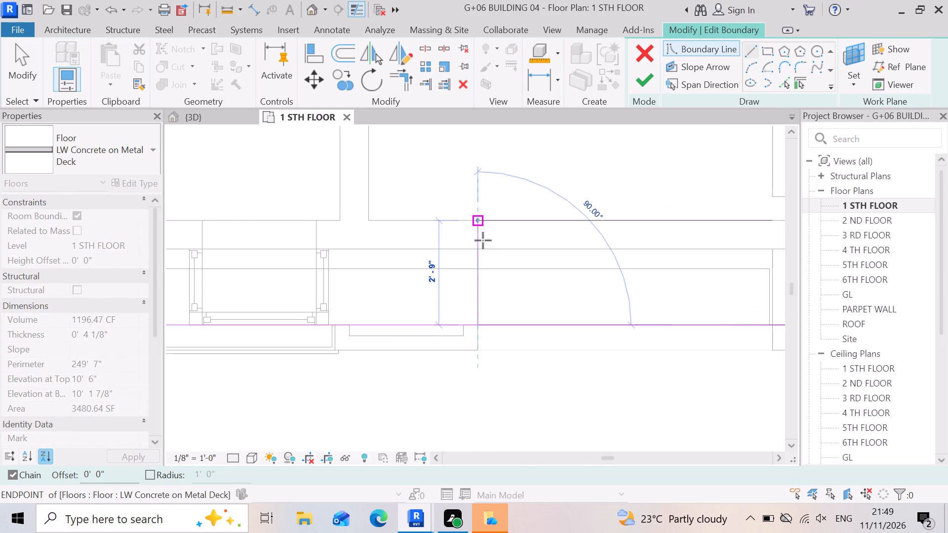
click(479, 224)
Continue the boundary 7'-9" along the wall's inner face to the recess's right side and back to the front edge.
scroll(476, 223, down, 3)
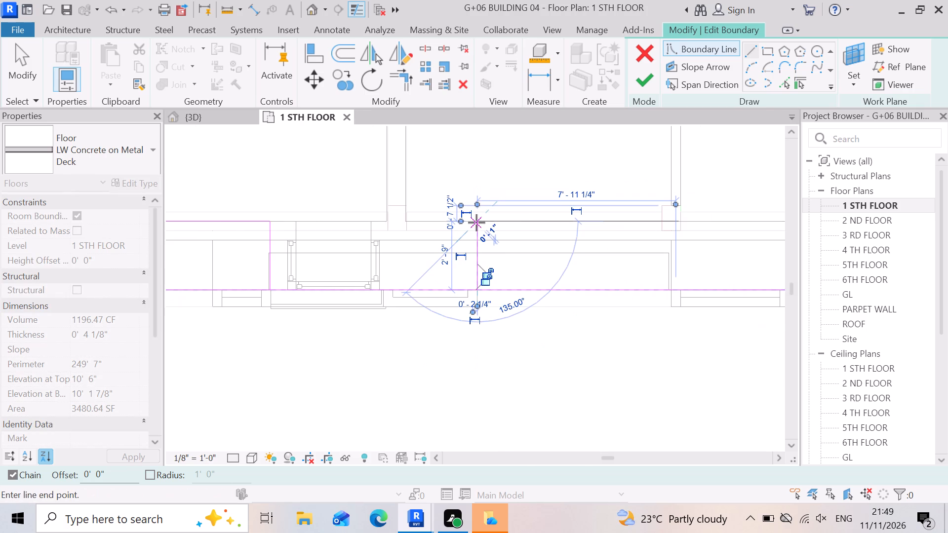
scroll(474, 224, down, 4)
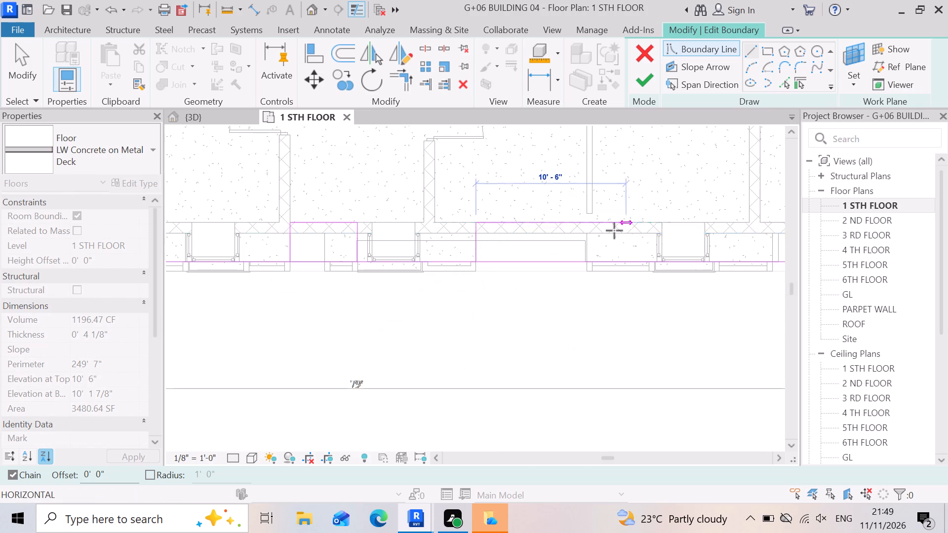
scroll(603, 226, up, 5)
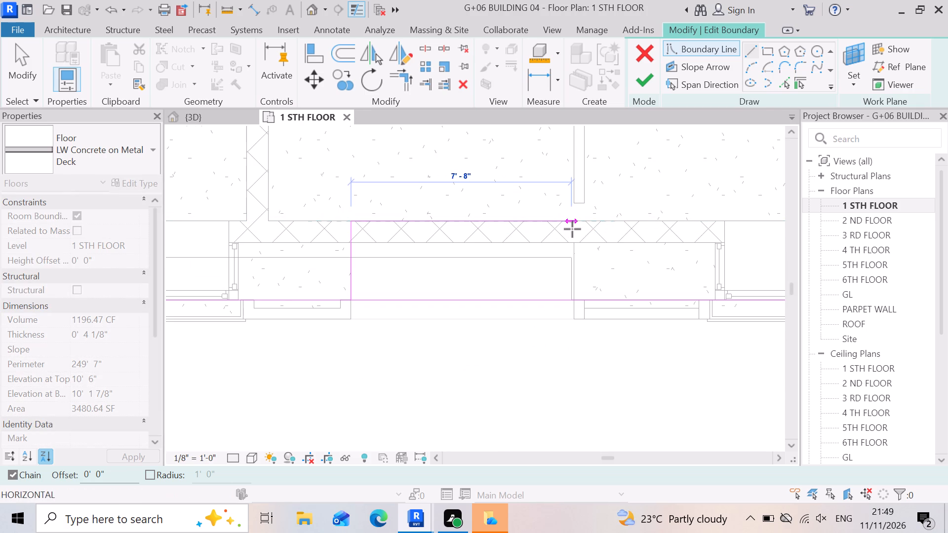
scroll(574, 229, up, 3)
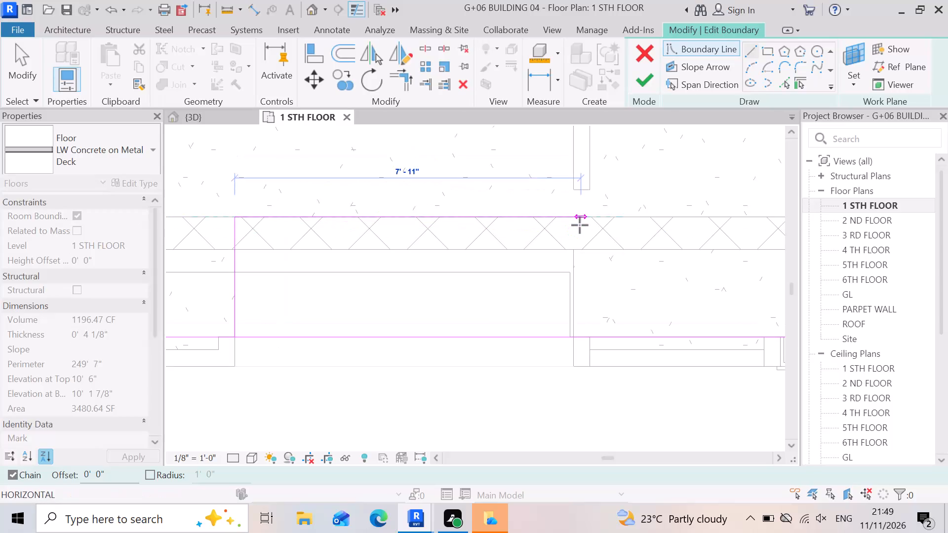
click(577, 224)
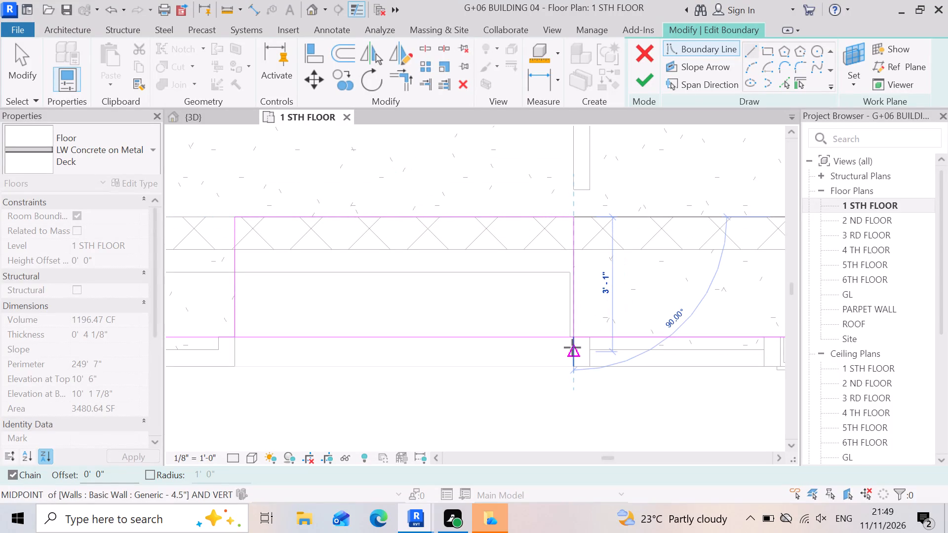
click(573, 339)
Draw a boundary line from the front edge at the fourth recess's left side, 2'-9" up to the wall's inner face.
scroll(574, 344, down, 4)
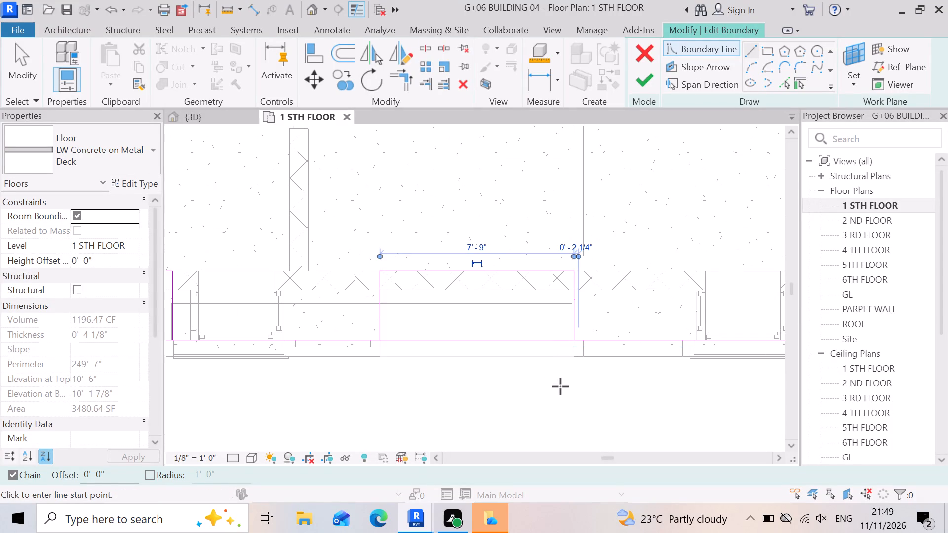
scroll(454, 316, down, 5)
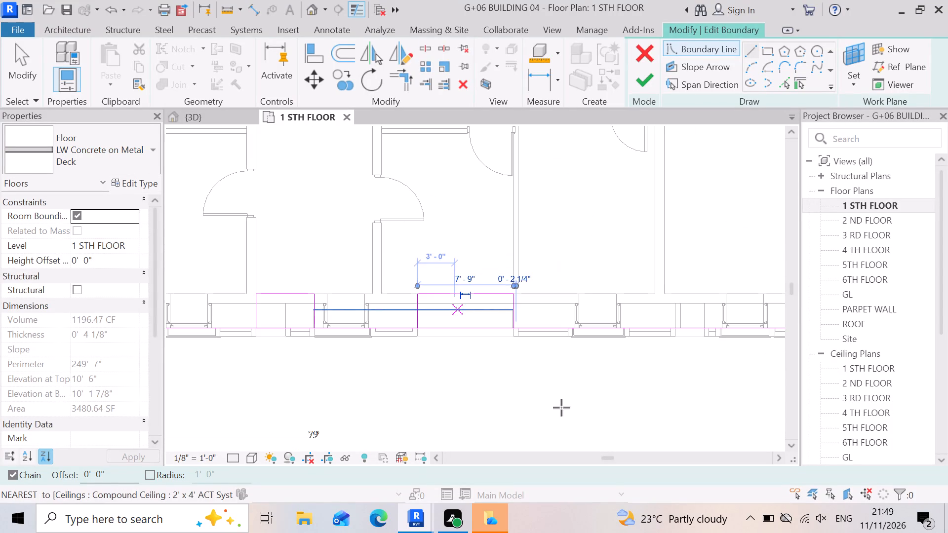
scroll(609, 330, up, 5)
scroll(416, 368, down, 3)
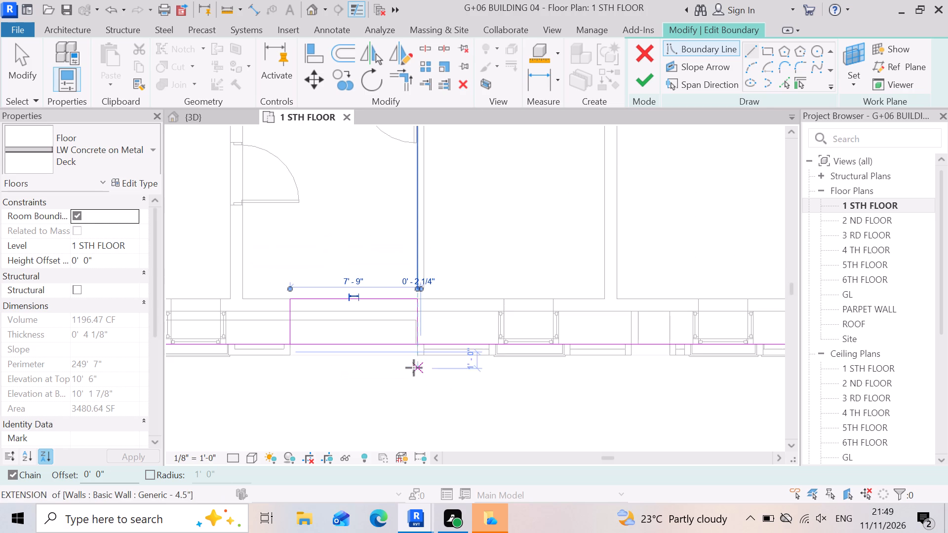
scroll(446, 383, down, 3)
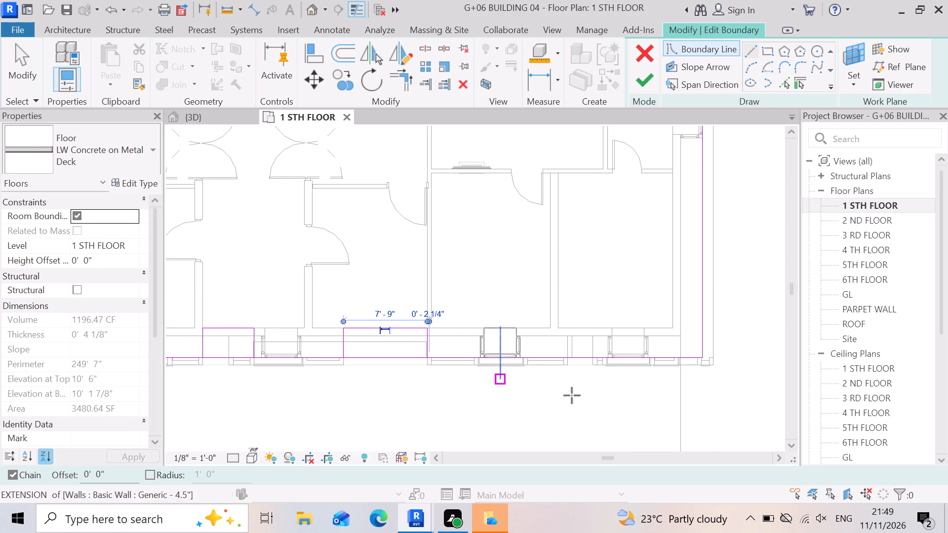
scroll(585, 351, up, 9)
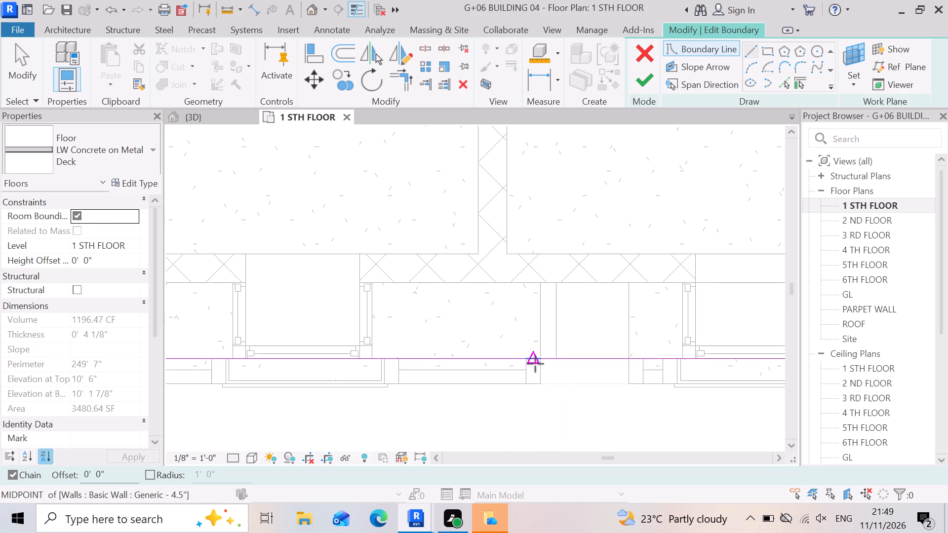
click(543, 359)
scroll(557, 375, down, 4)
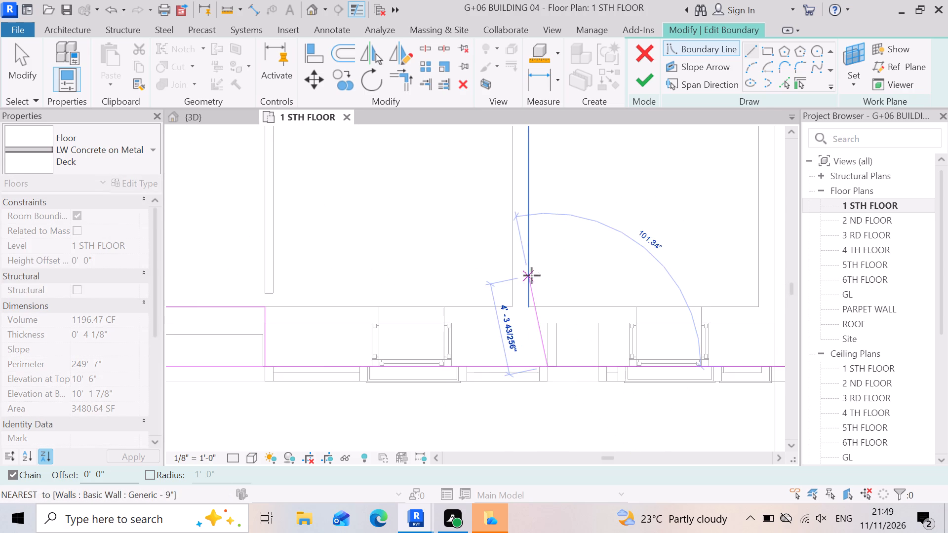
scroll(557, 327, up, 4)
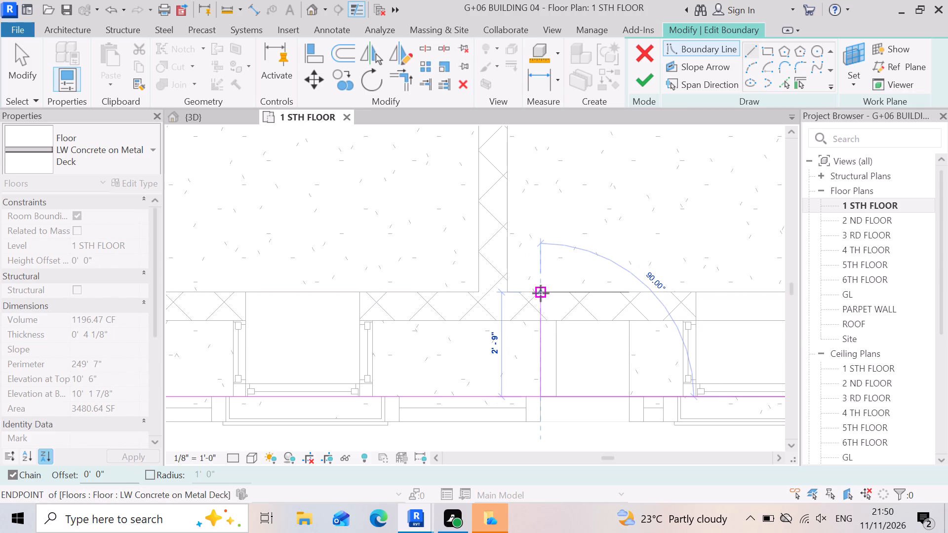
click(541, 293)
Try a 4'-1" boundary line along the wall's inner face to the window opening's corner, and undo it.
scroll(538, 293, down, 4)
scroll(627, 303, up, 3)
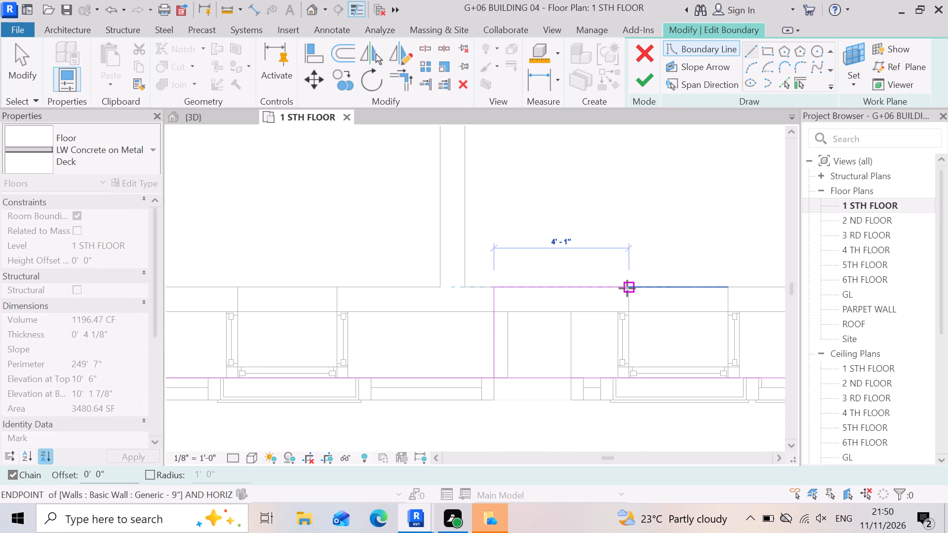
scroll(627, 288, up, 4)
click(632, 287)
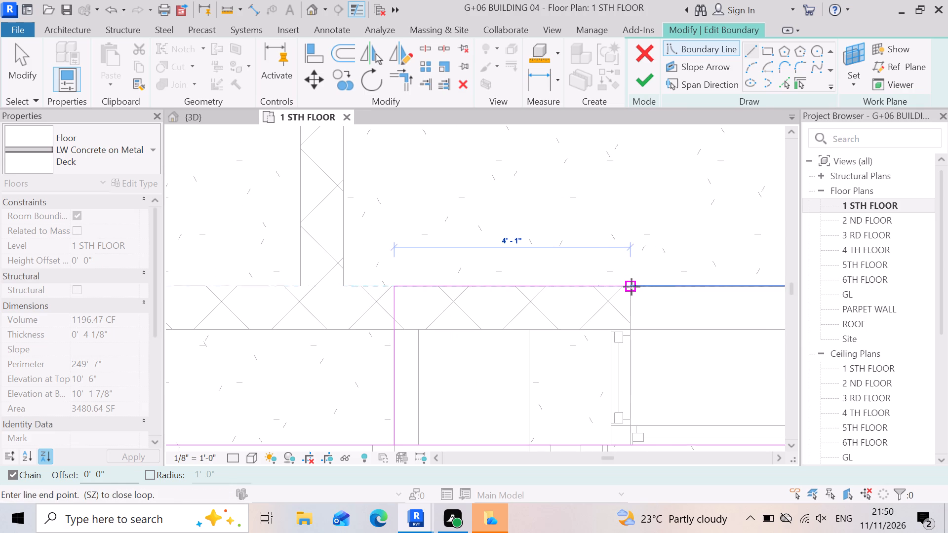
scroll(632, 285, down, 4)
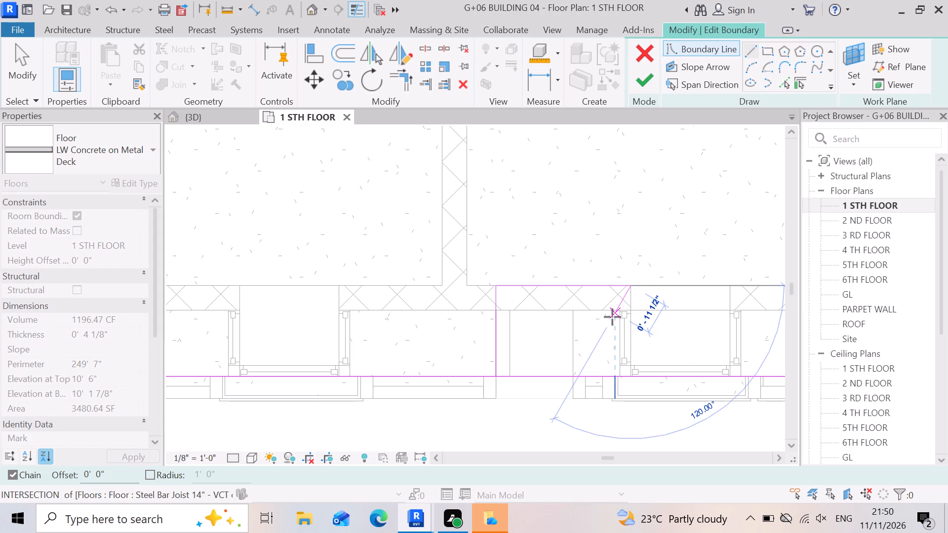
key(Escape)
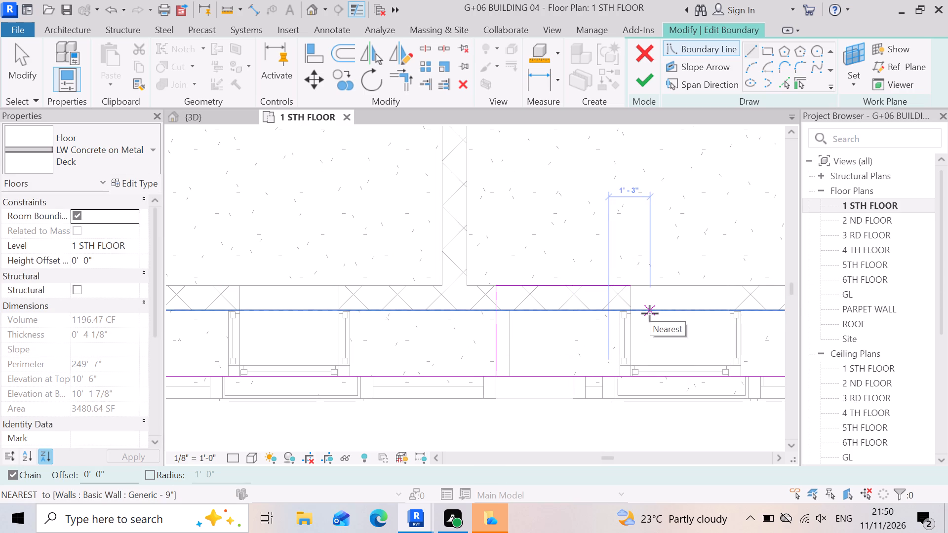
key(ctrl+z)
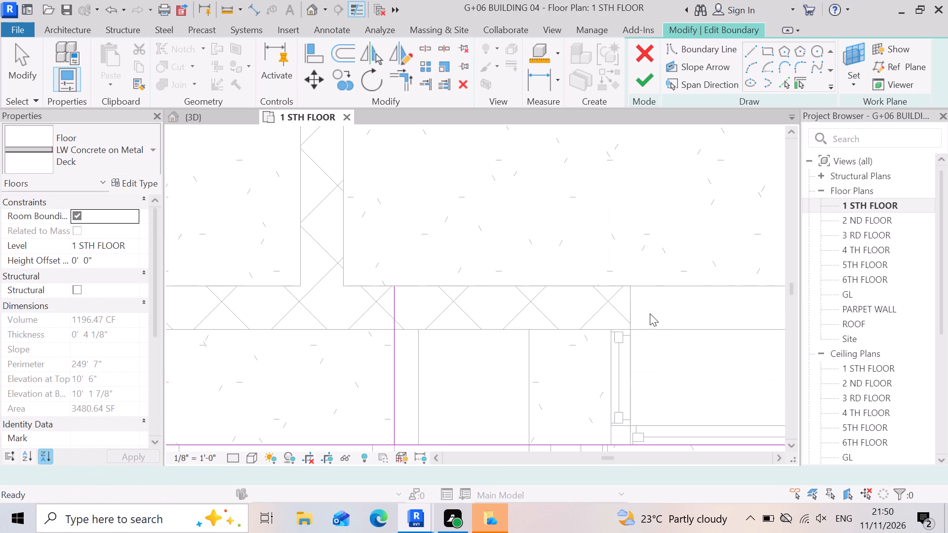
Continue the fourth recess's boundary 3'-7 1/4" along the wall's inner face and straight back to the slab's front edge.
click(397, 285)
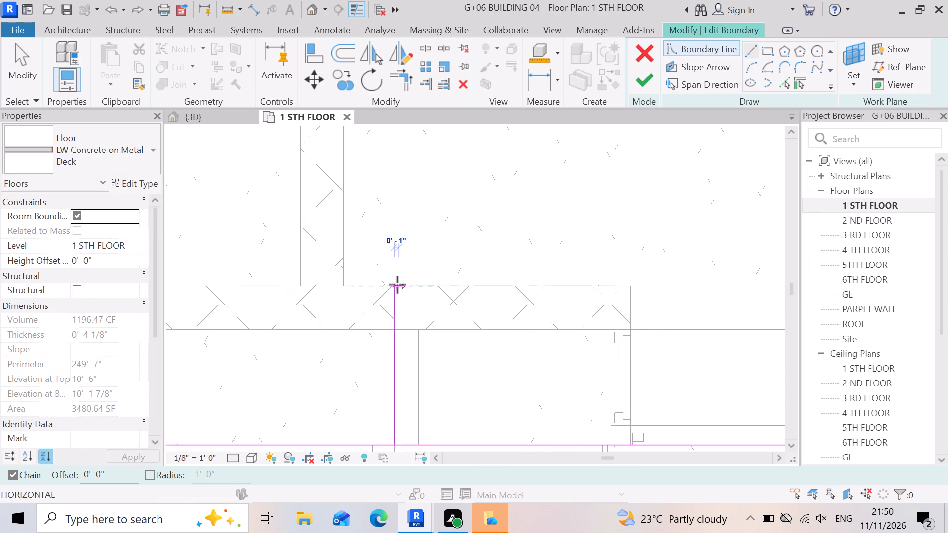
scroll(453, 269, down, 4)
scroll(567, 303, up, 2)
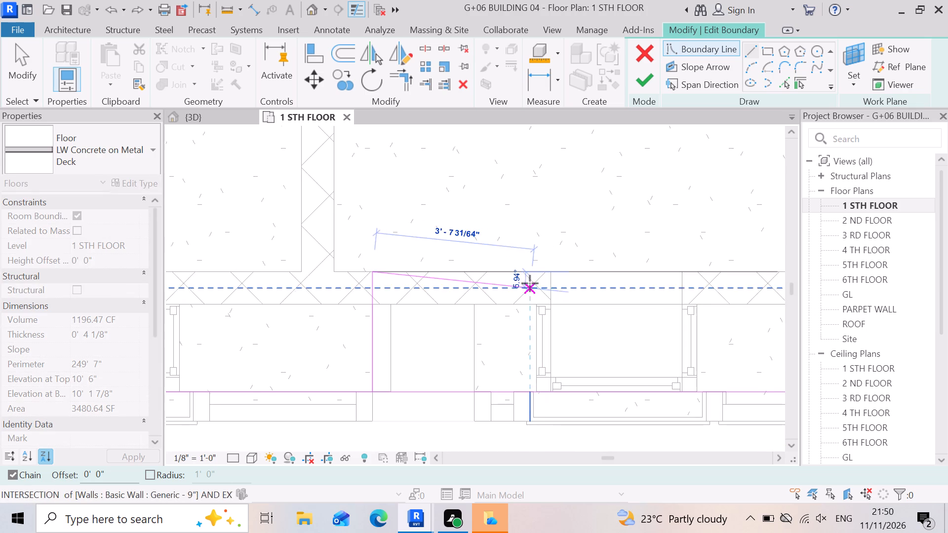
click(528, 271)
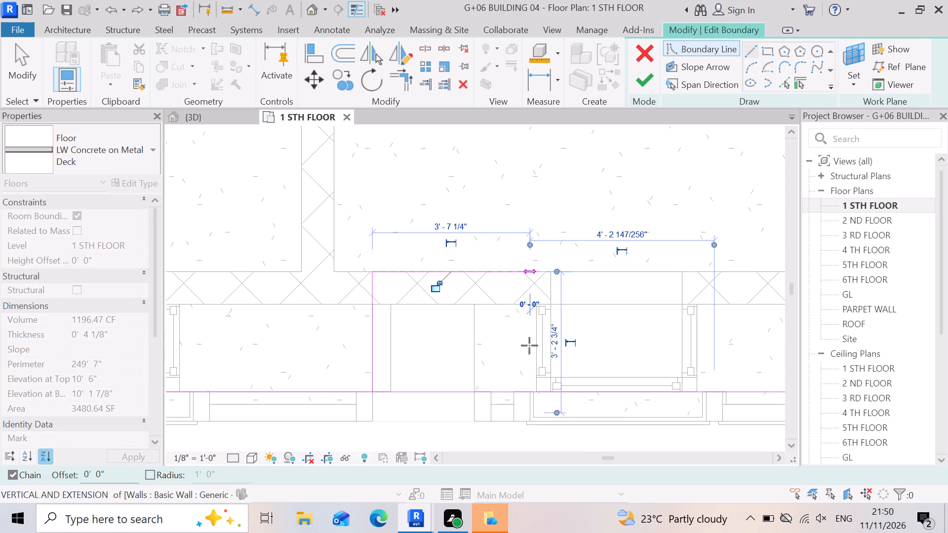
scroll(524, 408, up, 2)
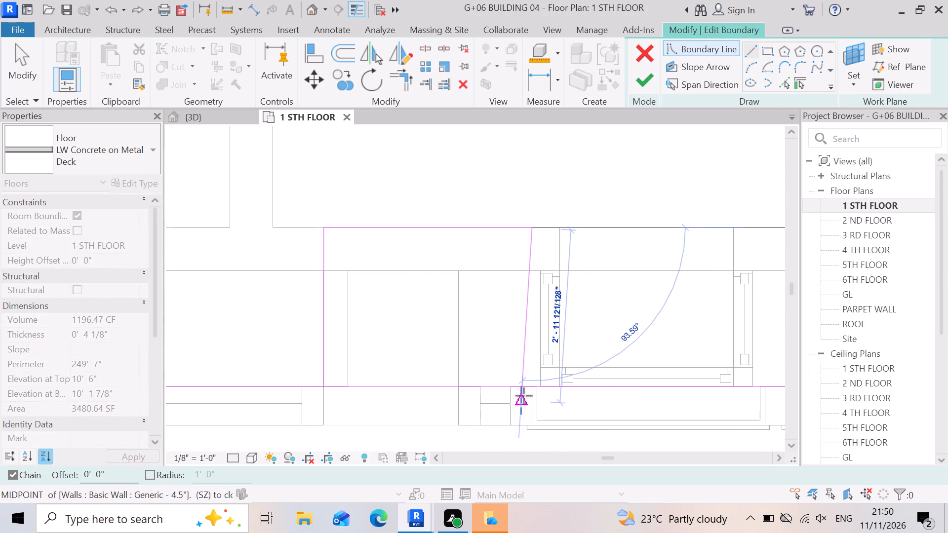
click(533, 390)
scroll(546, 410, down, 3)
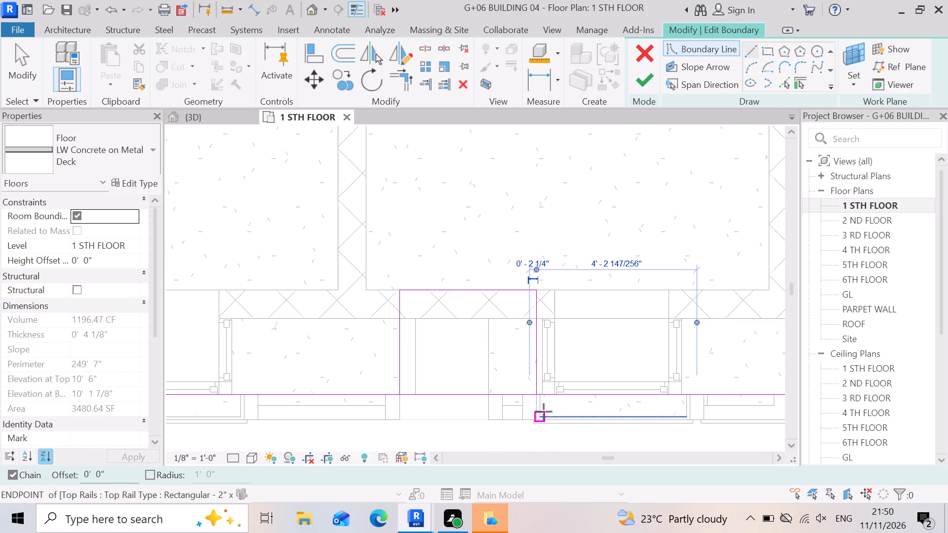
key(Escape)
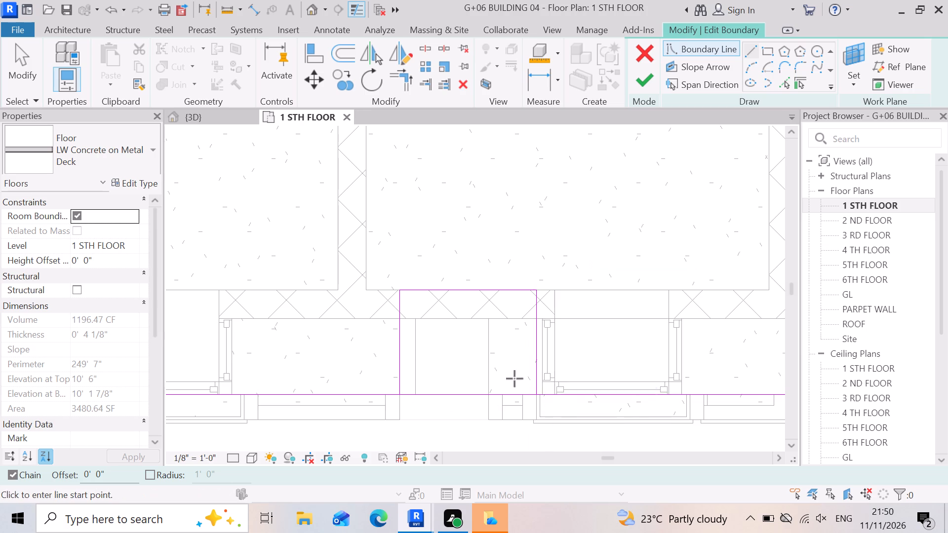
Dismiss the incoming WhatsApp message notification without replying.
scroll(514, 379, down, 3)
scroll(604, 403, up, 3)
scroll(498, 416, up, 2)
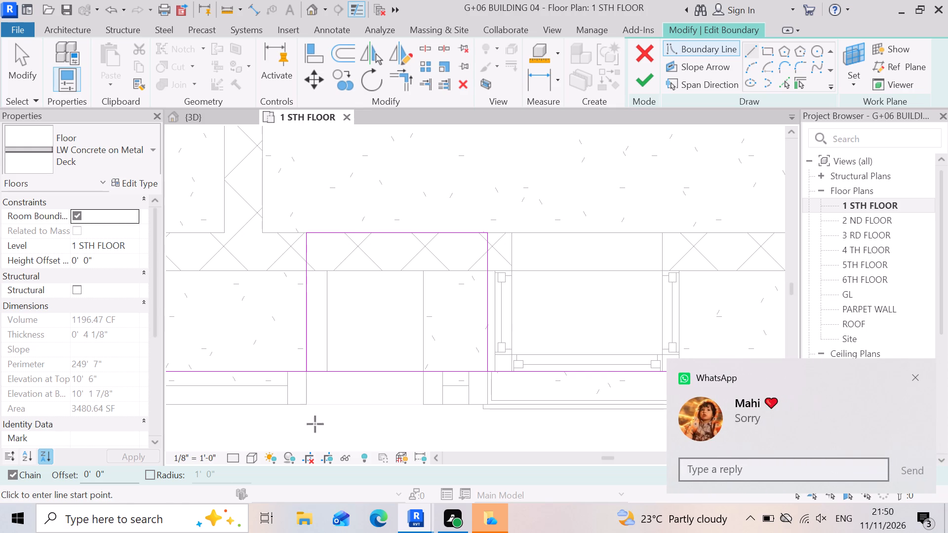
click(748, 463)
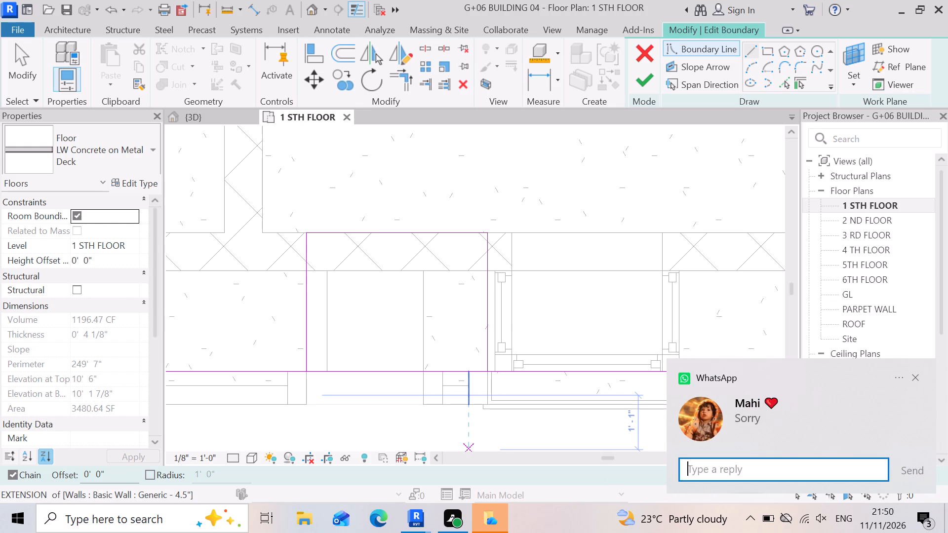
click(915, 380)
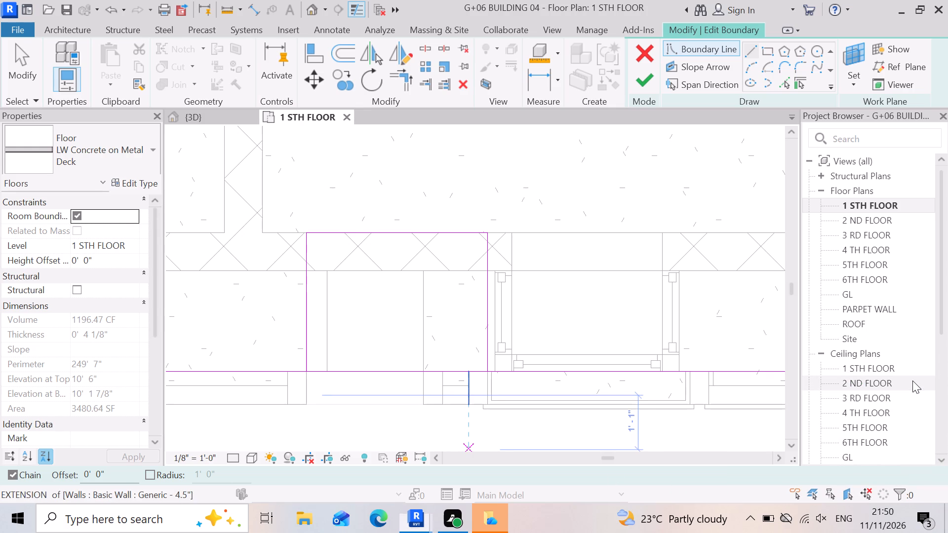
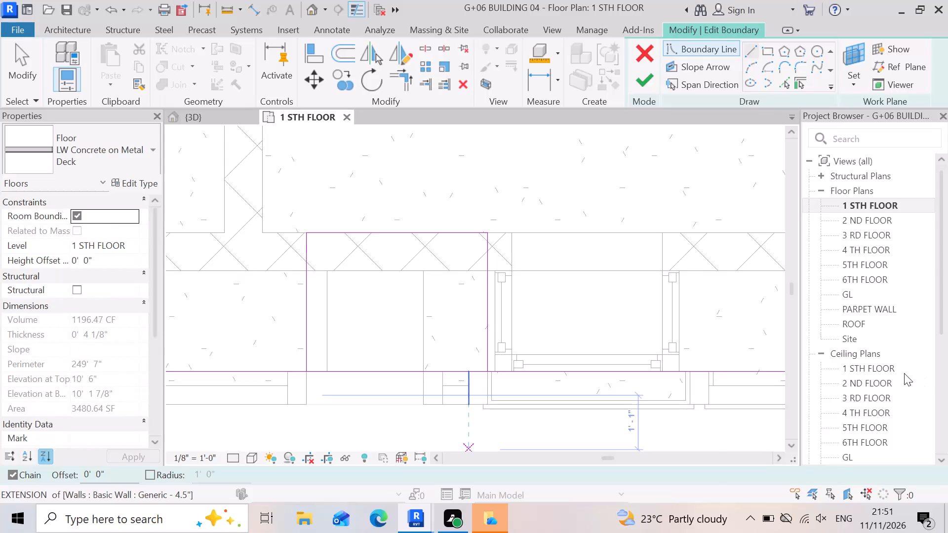
Delete the boundary line along the fourth recess's right side.
scroll(338, 329, down, 3)
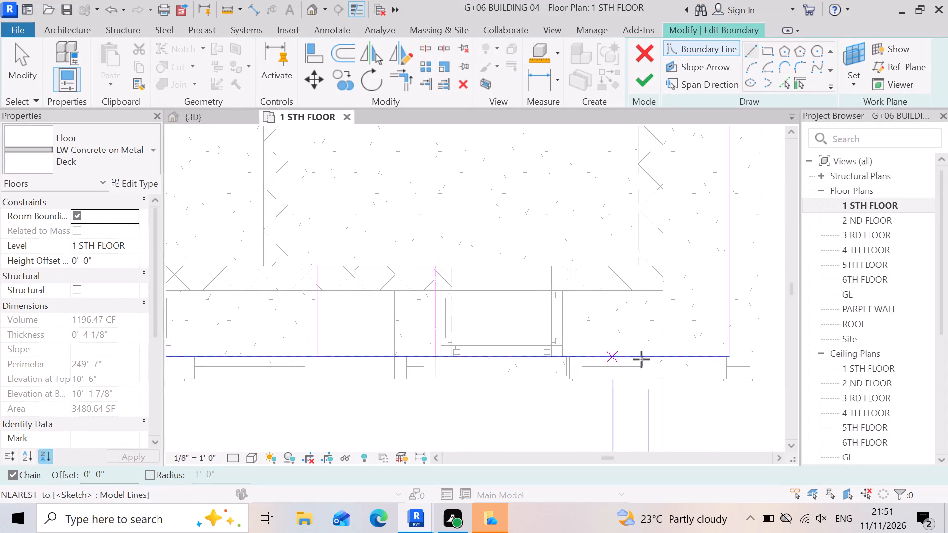
scroll(653, 363, down, 3)
scroll(456, 386, up, 5)
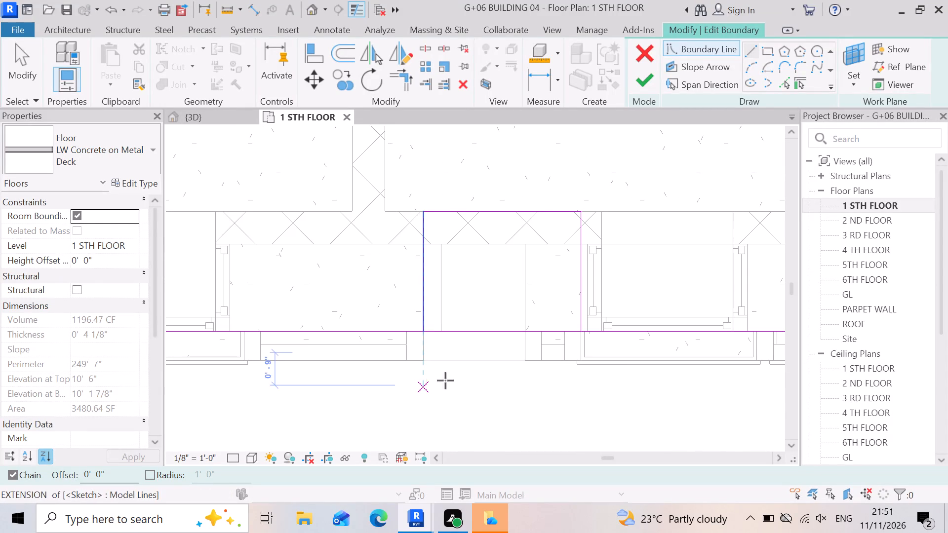
scroll(585, 394, down, 2)
scroll(535, 382, up, 2)
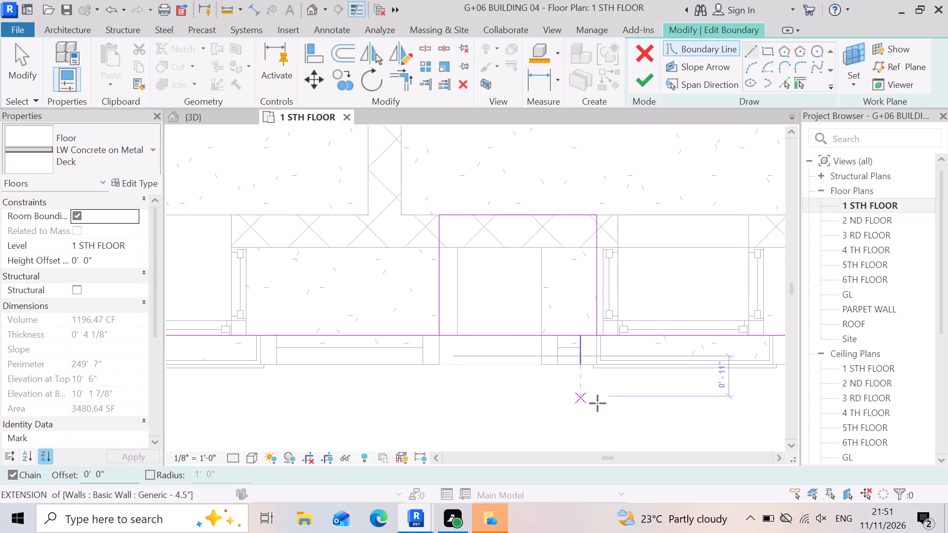
scroll(577, 389, down, 2)
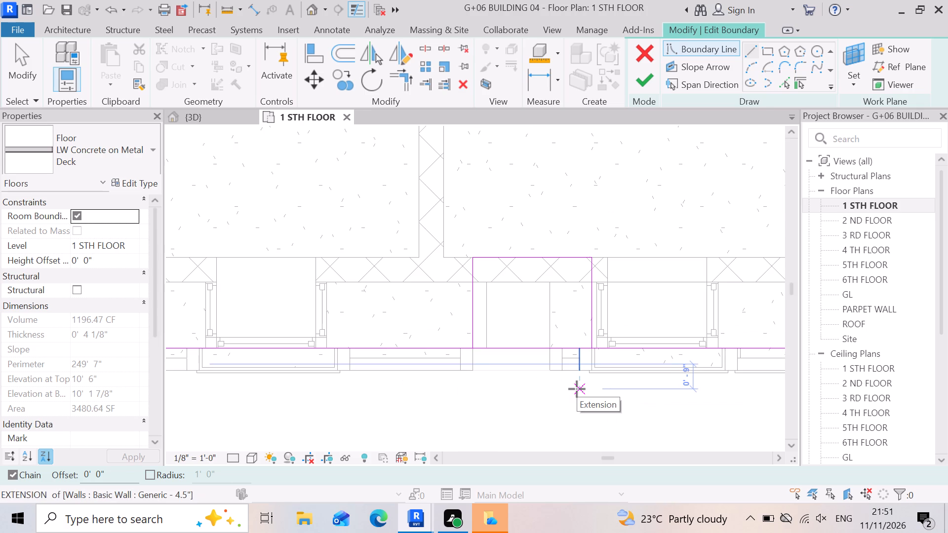
key(Escape)
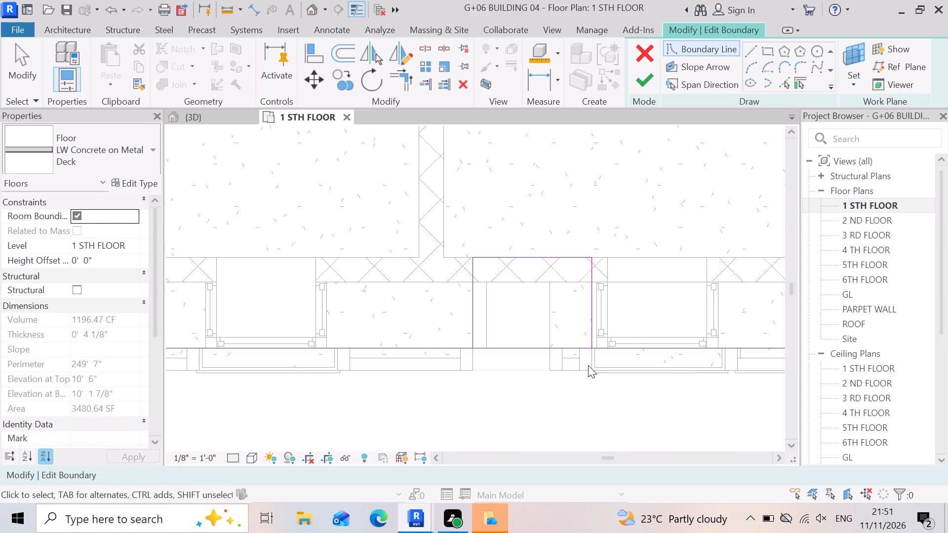
click(592, 323)
key(Delete)
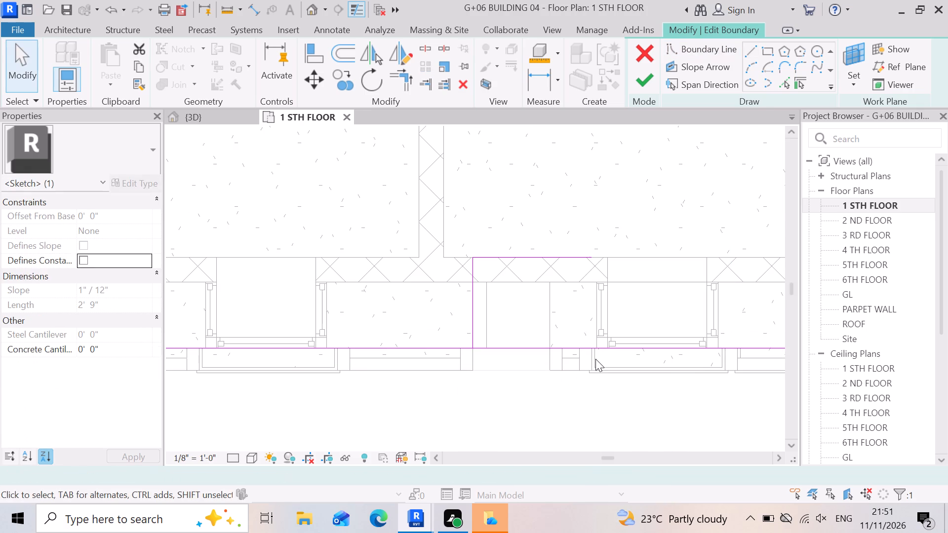
Shorten the fourth recess's boundary line along the wall's inner face to 2'-4".
click(544, 260)
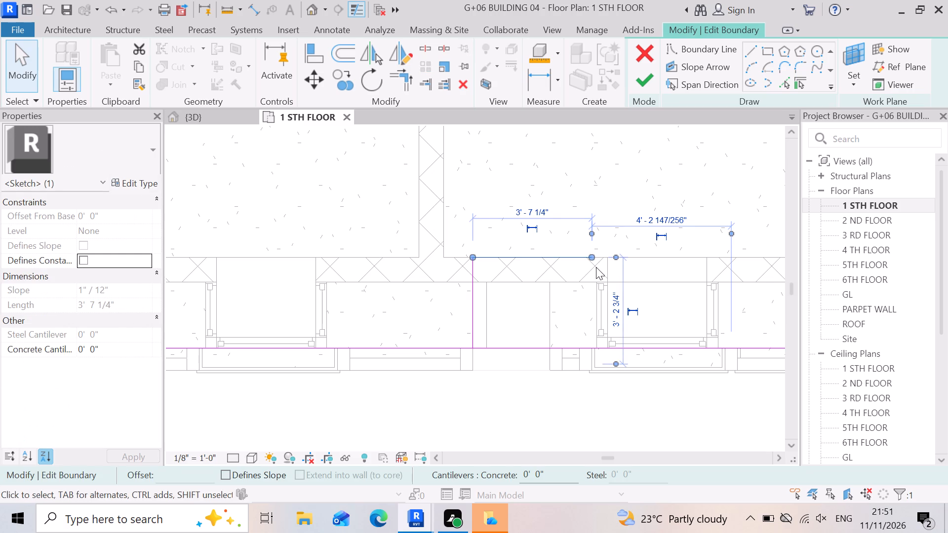
drag(593, 256, 548, 258)
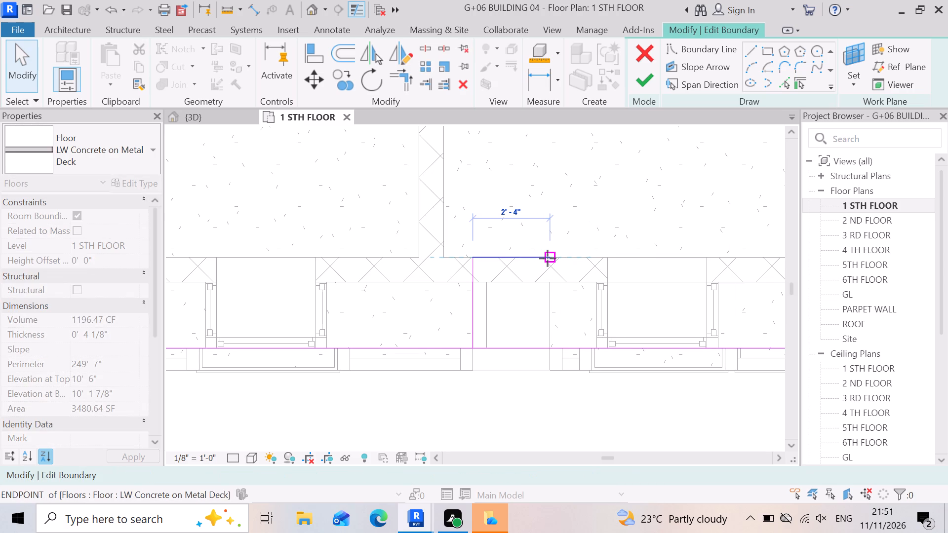
drag(548, 258, 547, 258)
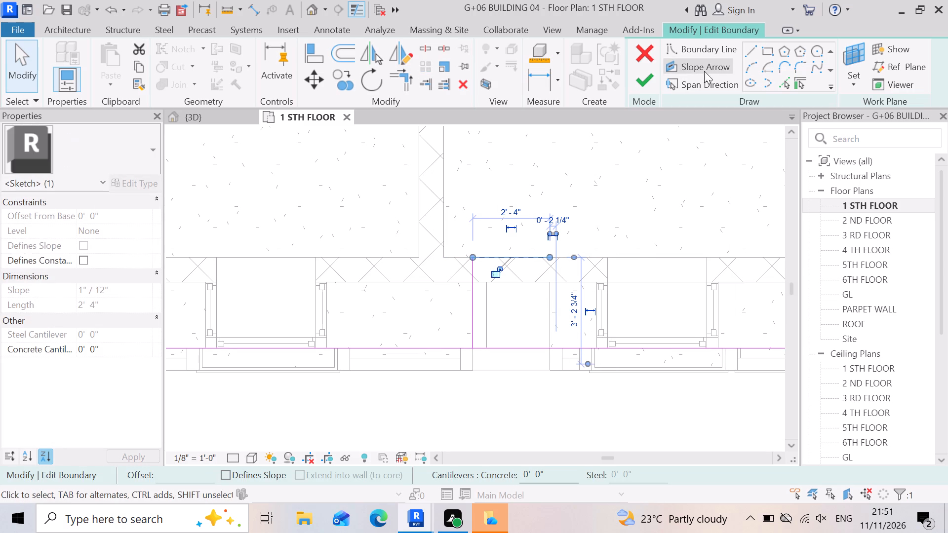
Close the fourth recess with a 2'-9" boundary line from the shortened line's end straight back to the slab's front edge.
click(754, 54)
scroll(558, 283, up, 2)
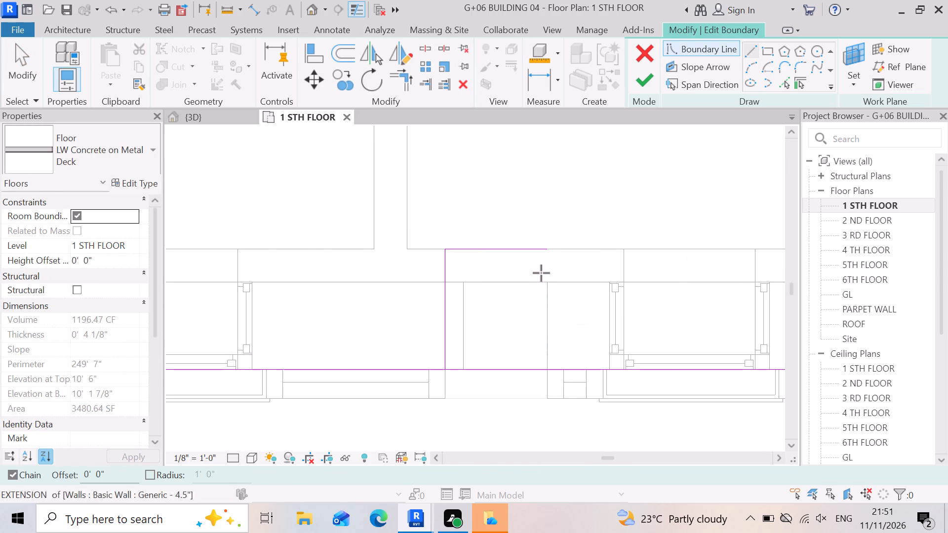
click(547, 250)
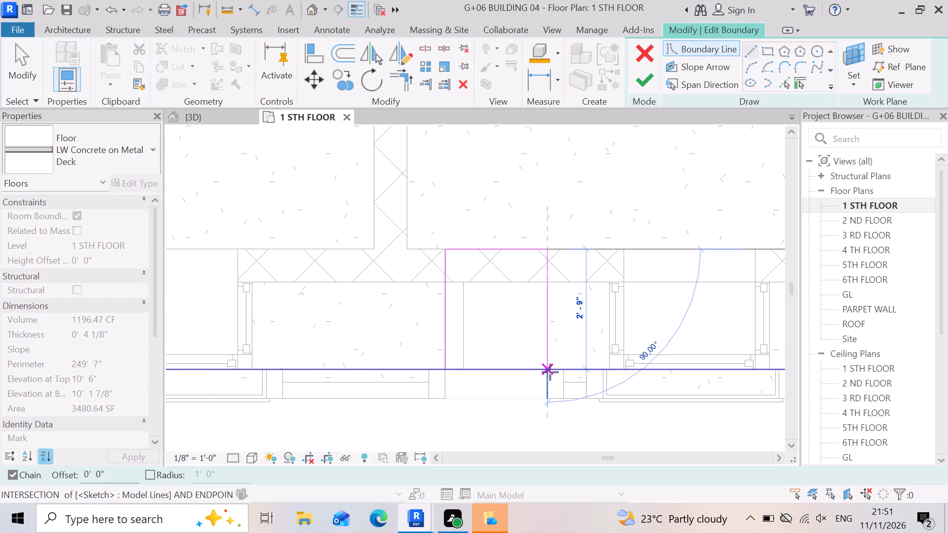
click(550, 371)
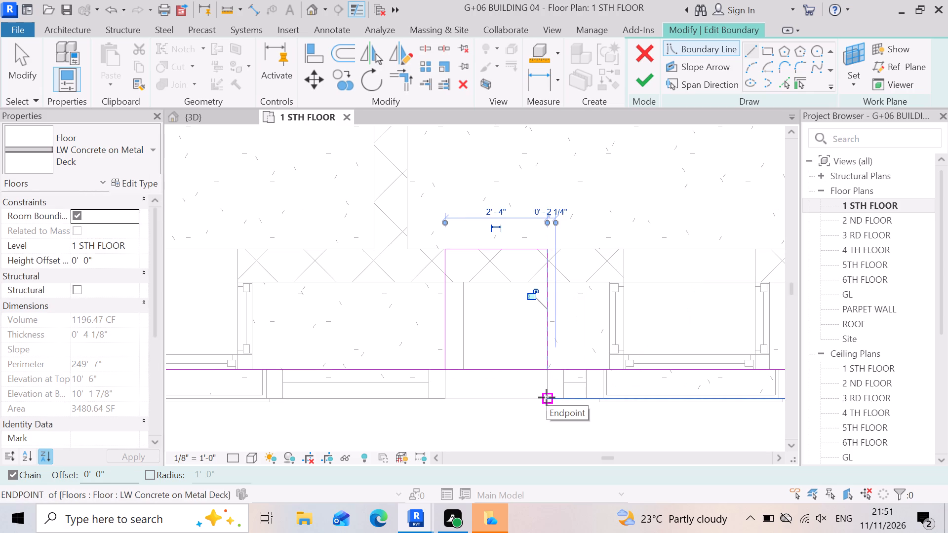
key(Escape)
Draw a narrow recess boundary beside the last bay window, 4 1/2" wide, reaching from the front edge to the wall's inner face.
scroll(583, 350, down, 4)
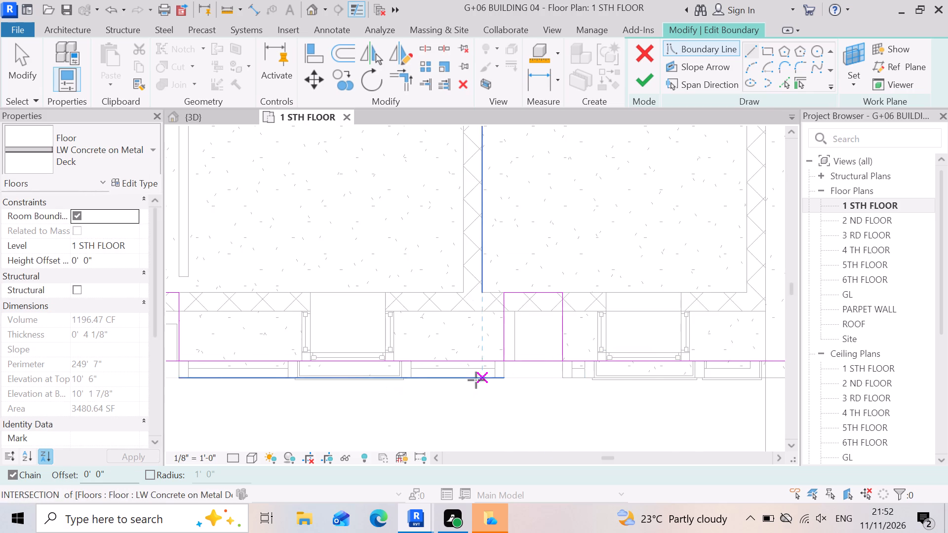
scroll(476, 380, down, 3)
scroll(590, 407, up, 3)
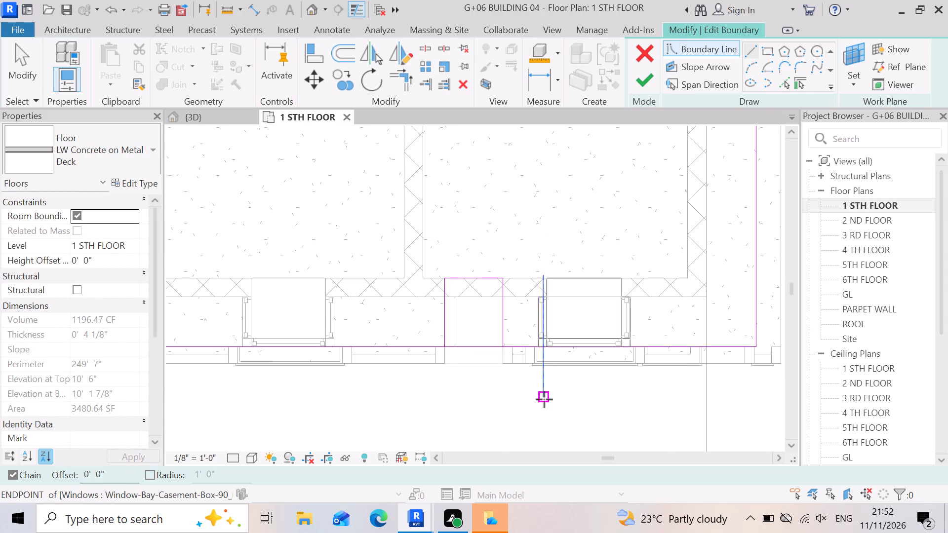
scroll(518, 396, down, 2)
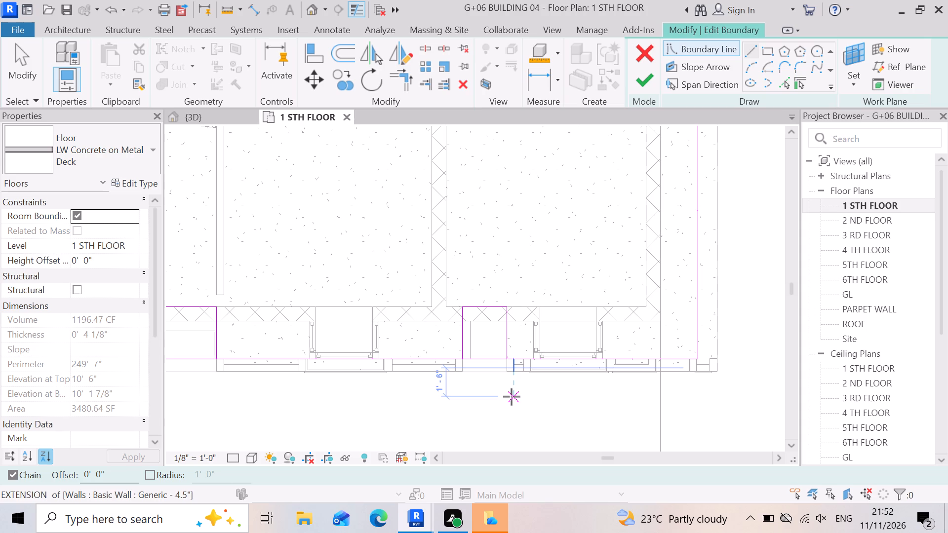
scroll(662, 381, up, 7)
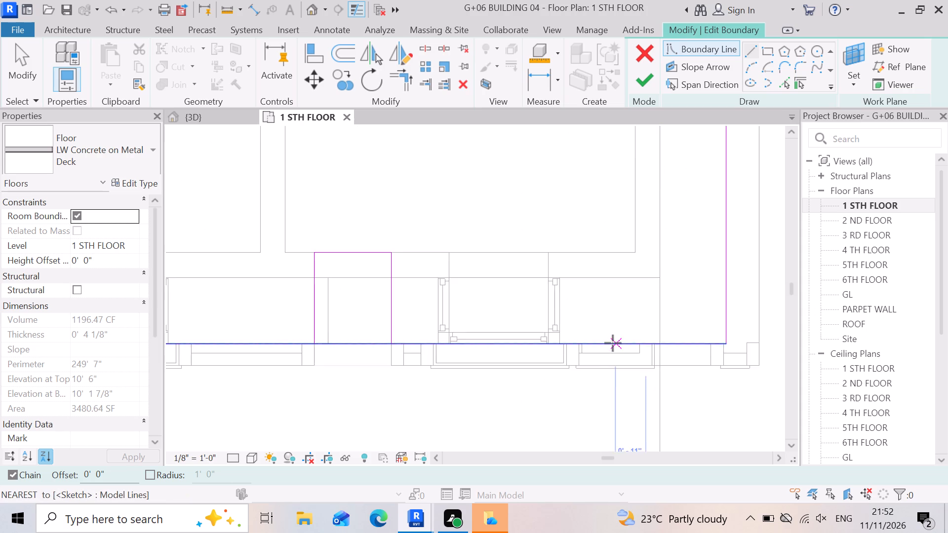
scroll(613, 343, up, 4)
scroll(667, 362, down, 1)
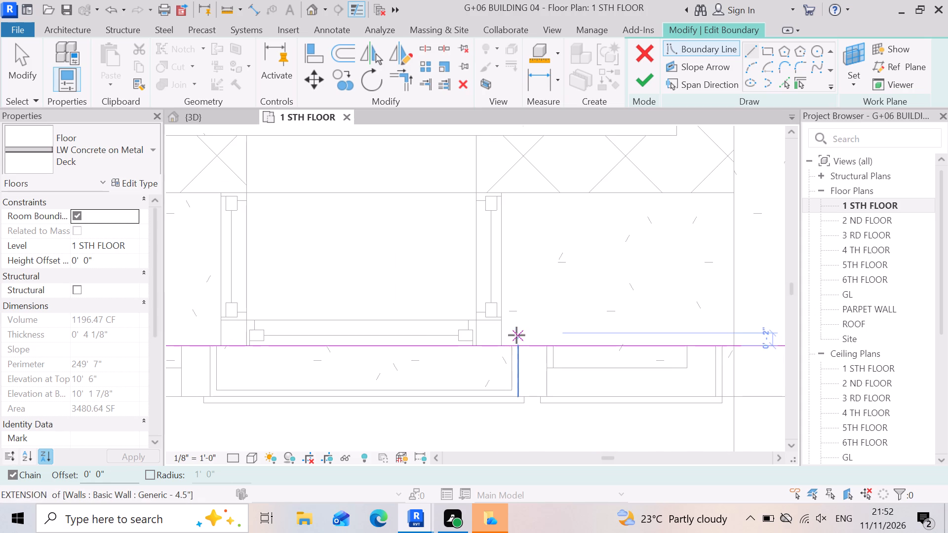
click(520, 347)
scroll(538, 358, down, 3)
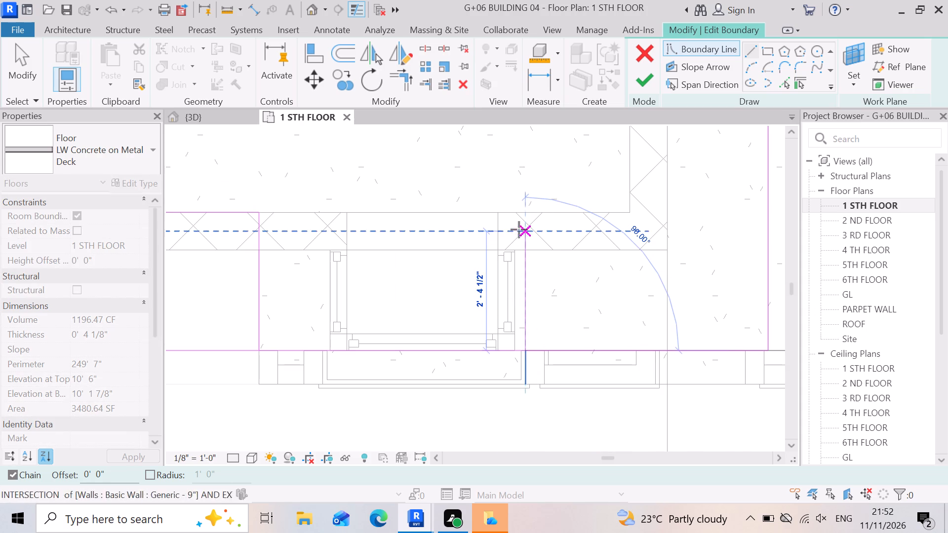
click(520, 208)
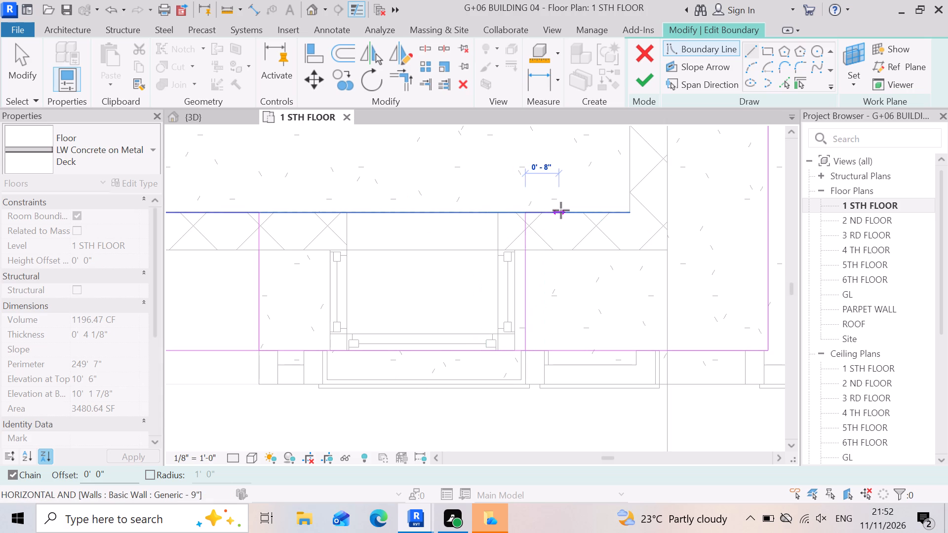
click(550, 210)
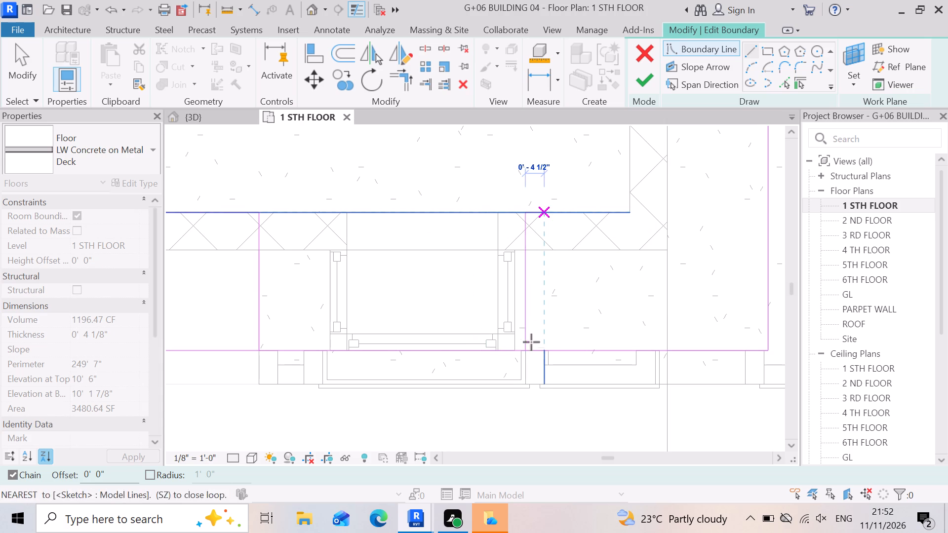
click(548, 347)
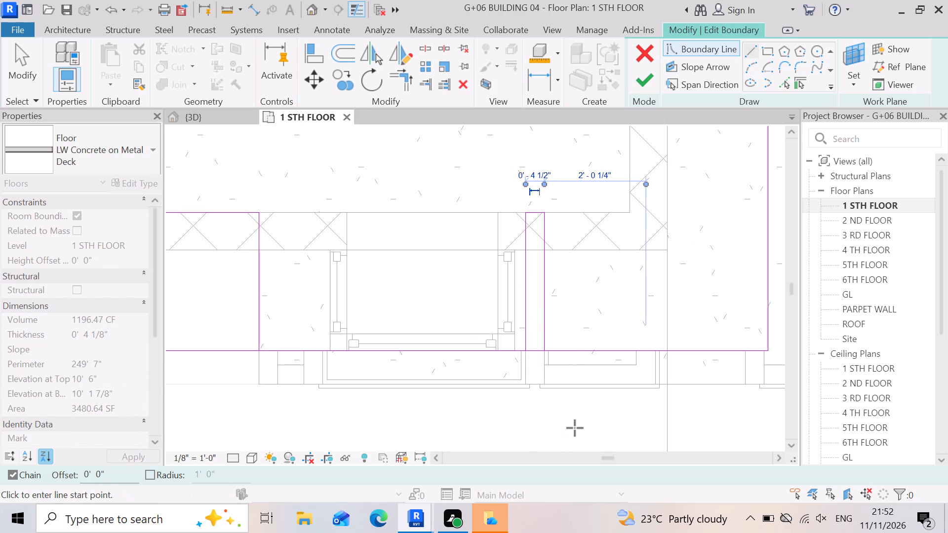
key(Escape)
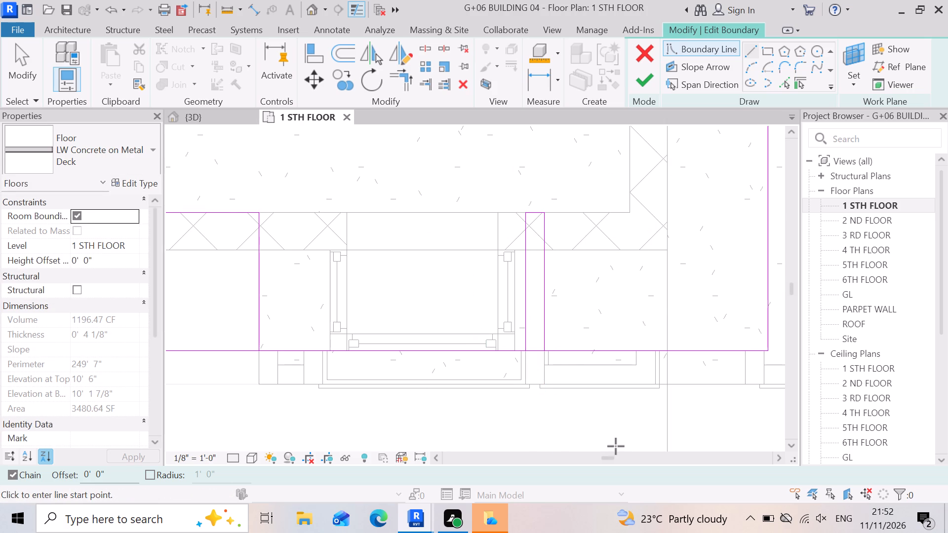
Delete the straight boundary line running along the slab's front edge across the recesses.
scroll(657, 386, up, 5)
scroll(503, 352, down, 3)
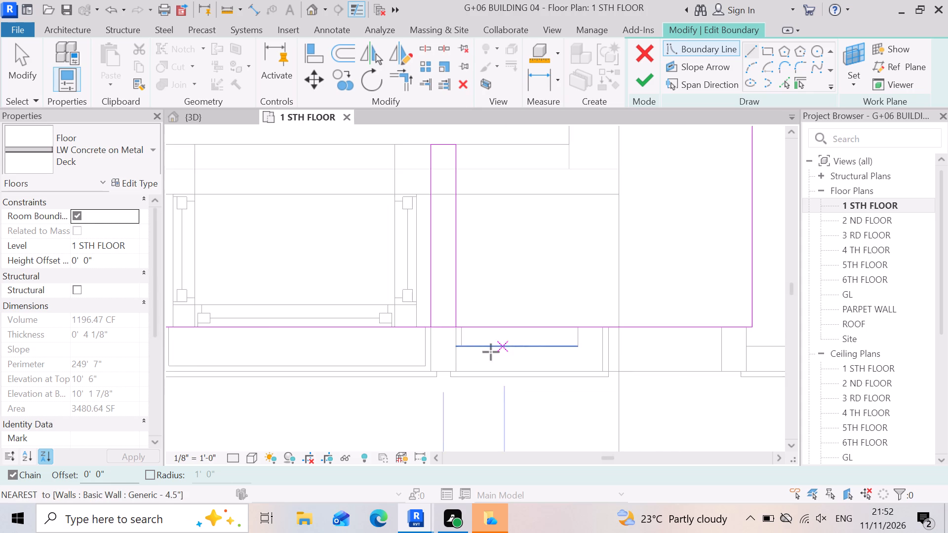
scroll(485, 349, down, 3)
scroll(485, 356, up, 2)
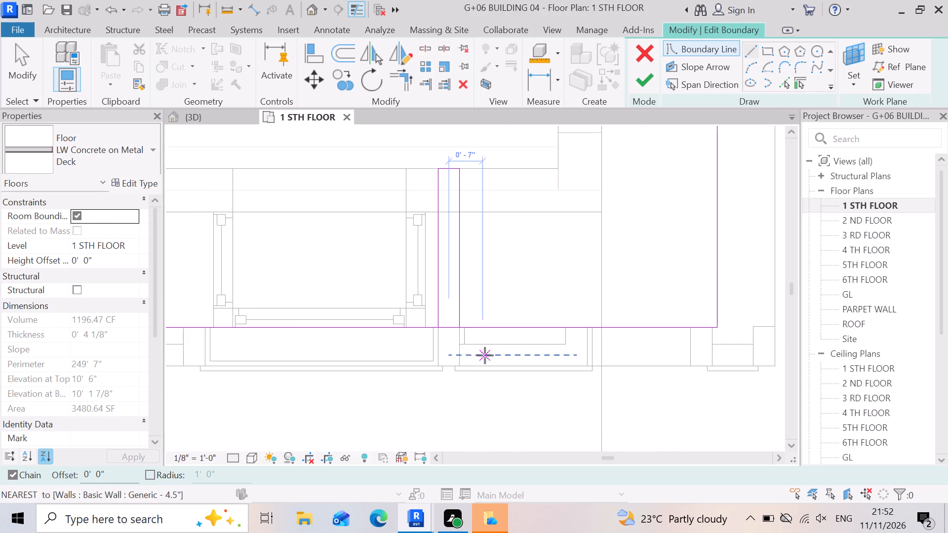
scroll(663, 372, down, 4)
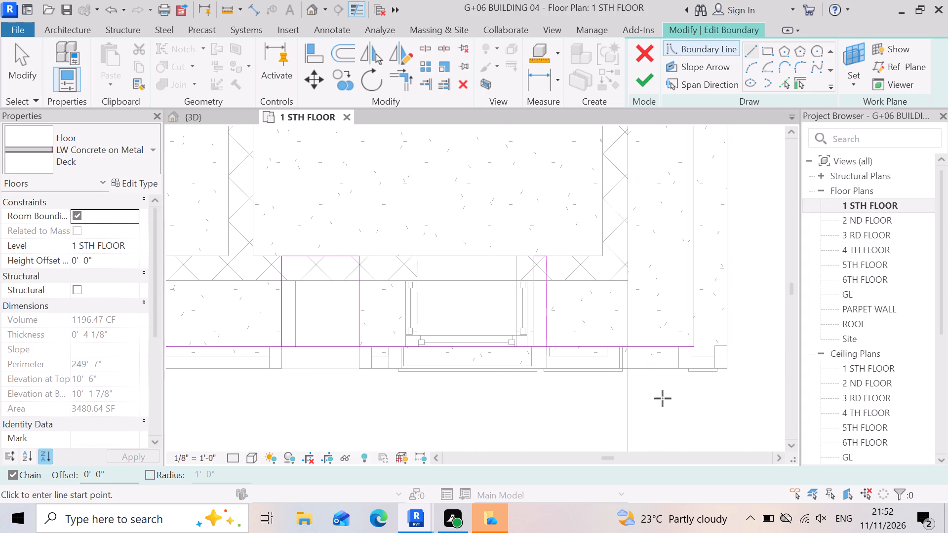
scroll(678, 377, down, 3)
key(Escape)
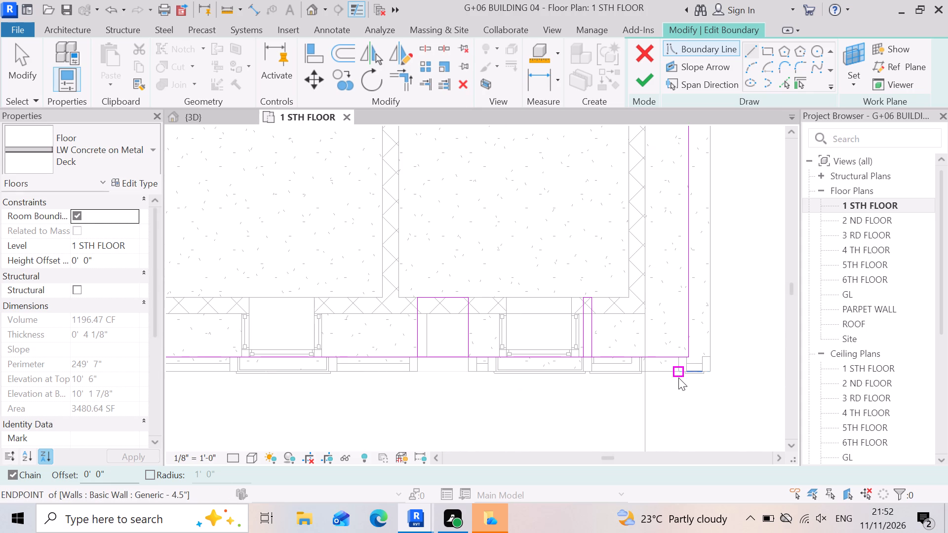
click(645, 362)
key(Delete)
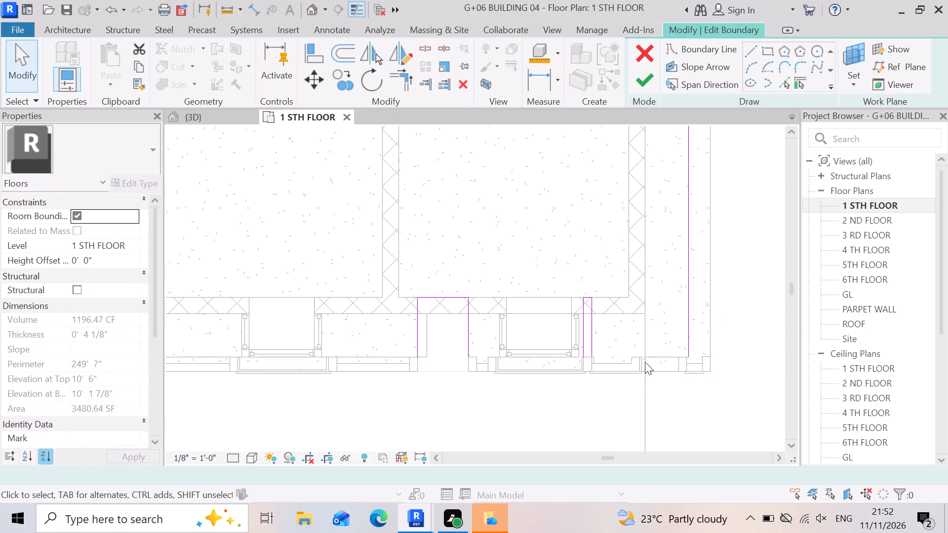
Extend the first recess's left boundary line outward to the front wall's outer edge, making it 3'-5" long.
scroll(669, 281, up, 3)
scroll(611, 393, up, 1)
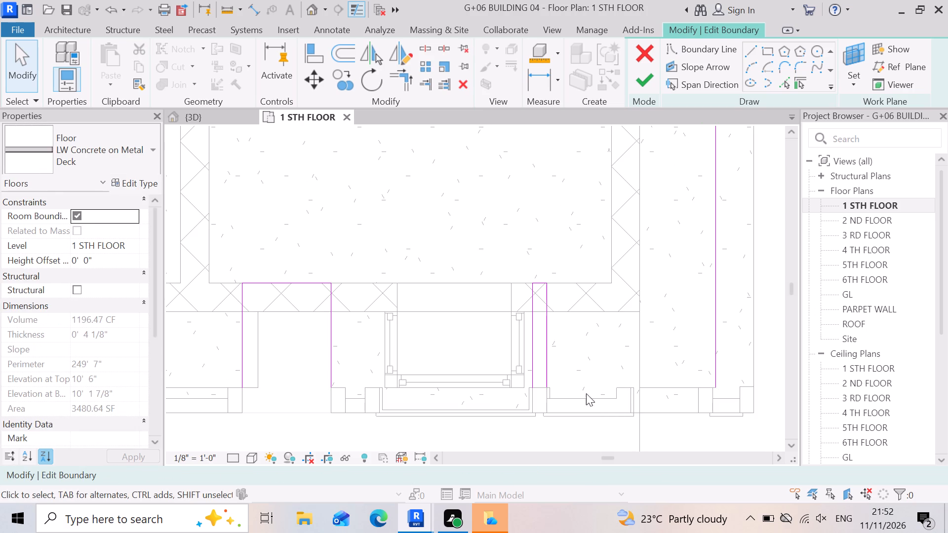
scroll(573, 369, up, 3)
scroll(563, 326, down, 4)
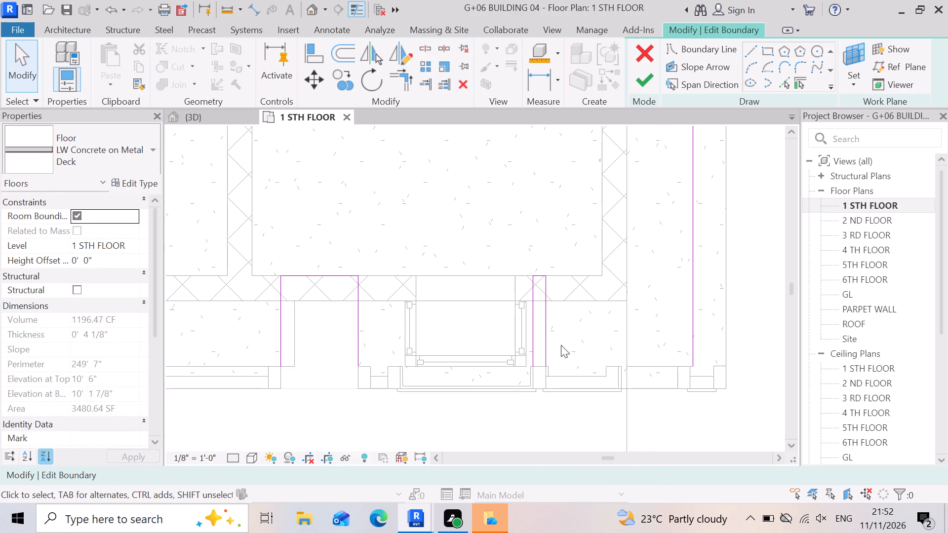
scroll(546, 380, up, 5)
scroll(573, 338, down, 4)
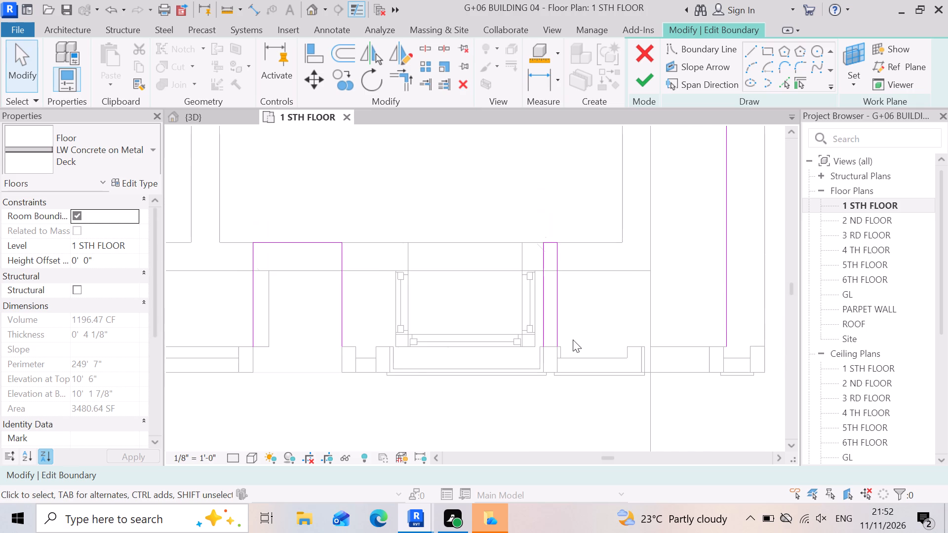
scroll(584, 345, down, 8)
scroll(646, 343, down, 6)
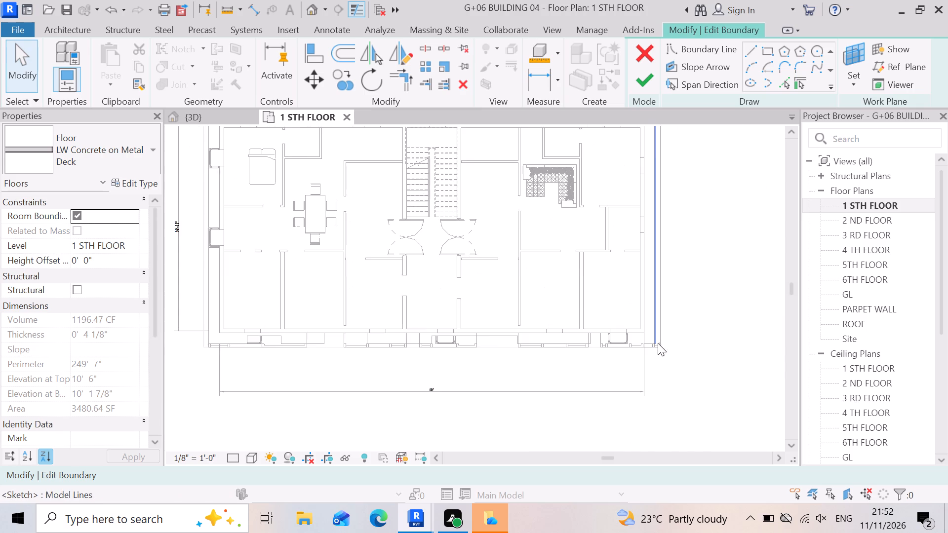
scroll(244, 344, up, 6)
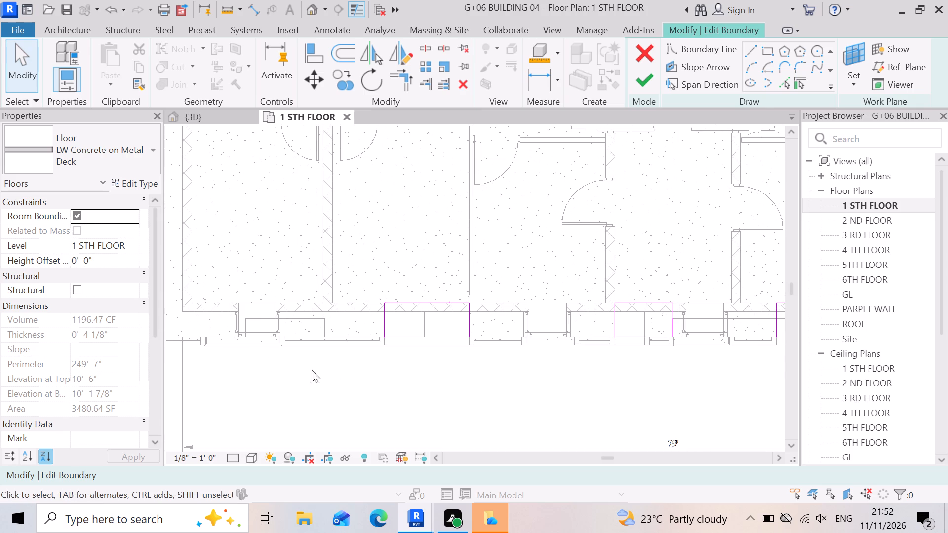
scroll(376, 370, up, 2)
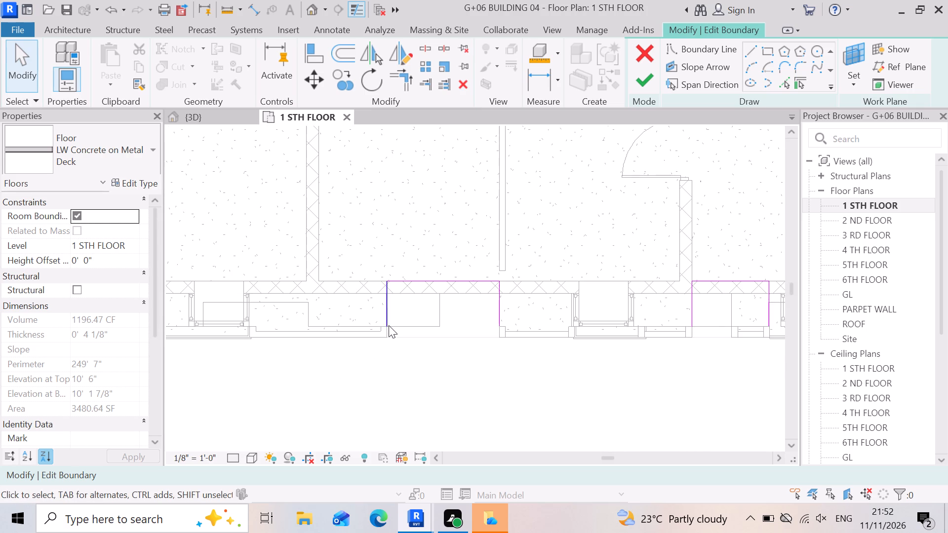
click(389, 325)
scroll(390, 351, up, 4)
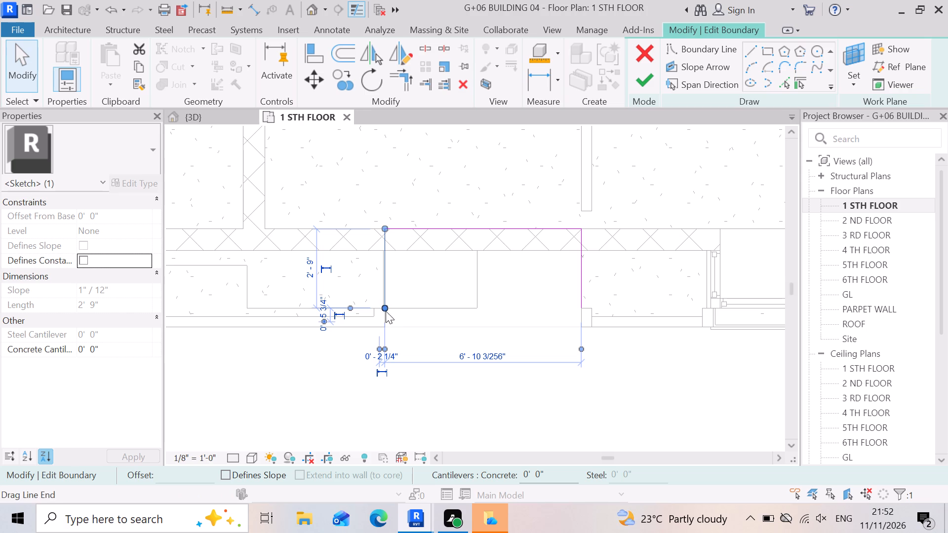
drag(385, 308, 390, 329)
click(390, 329)
click(462, 371)
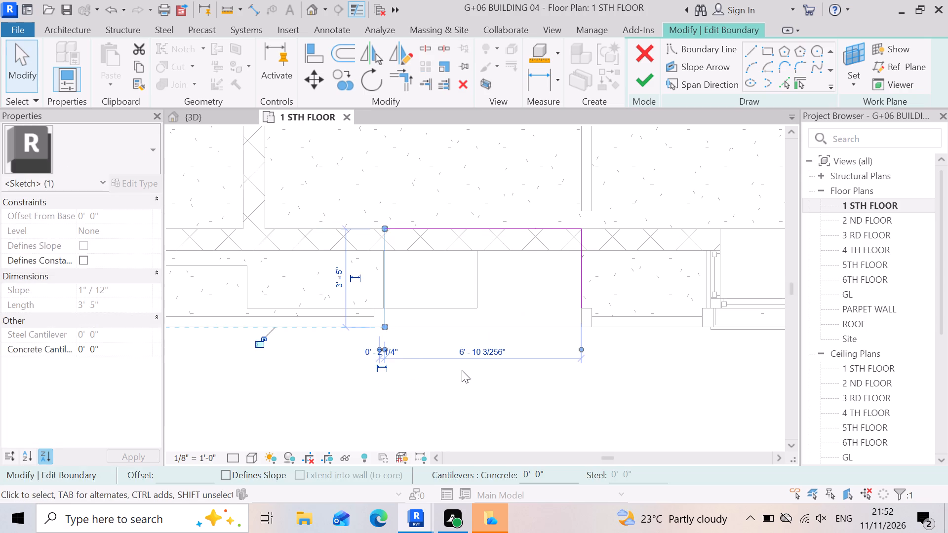
Extend the first recess's right boundary line outward to the front wall's outer edge, making it 3'-5" long.
scroll(603, 316, up, 3)
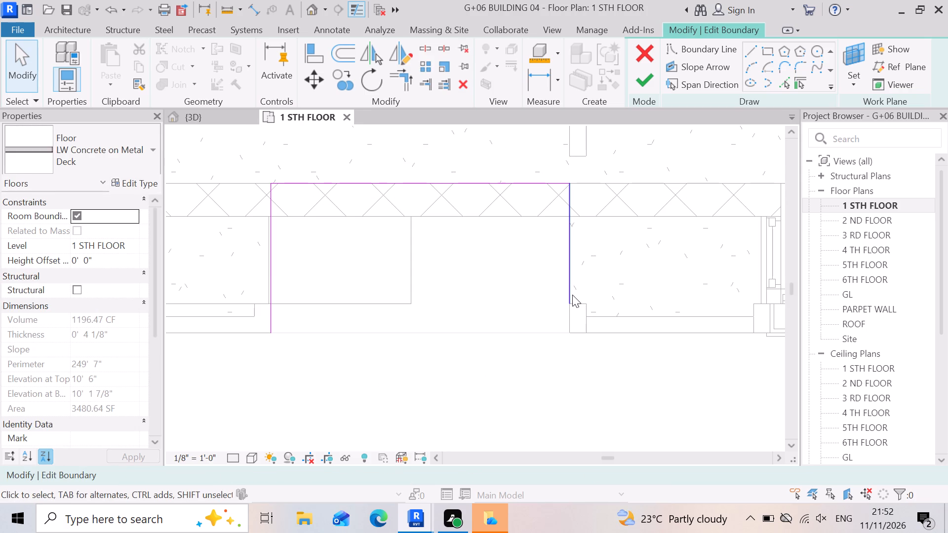
click(572, 295)
drag(570, 300, 577, 332)
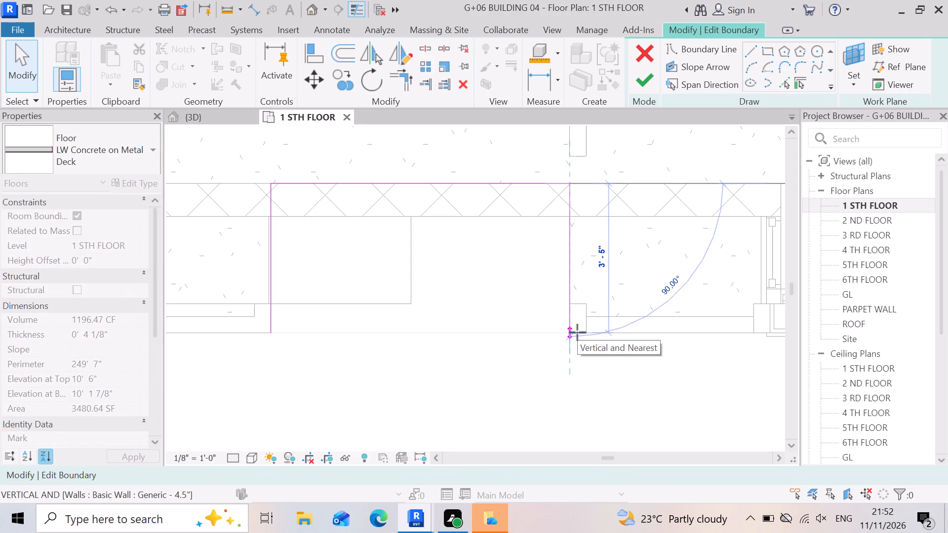
drag(577, 332, 575, 331)
click(396, 342)
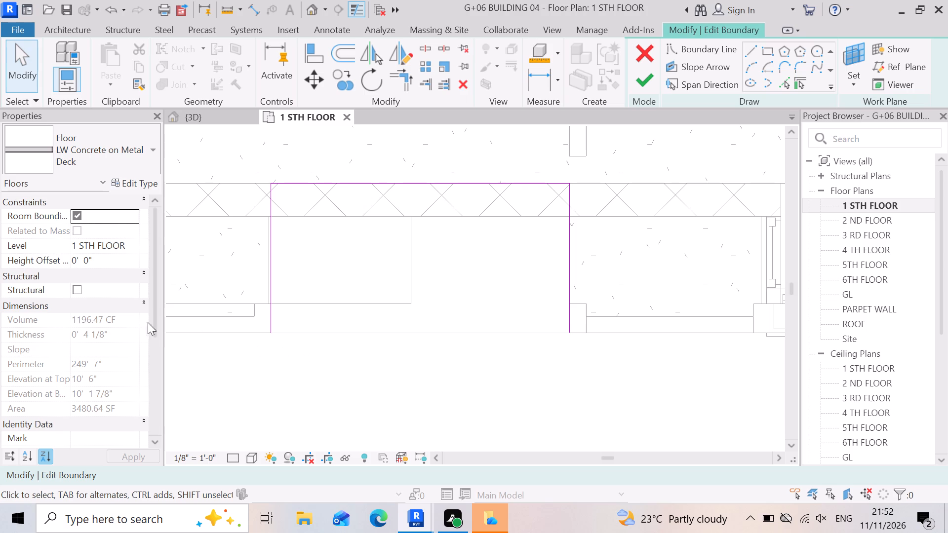
Extend the second recess's left boundary line outward to the front wall's outer edge, making it 3'-5" long.
scroll(373, 329, down, 7)
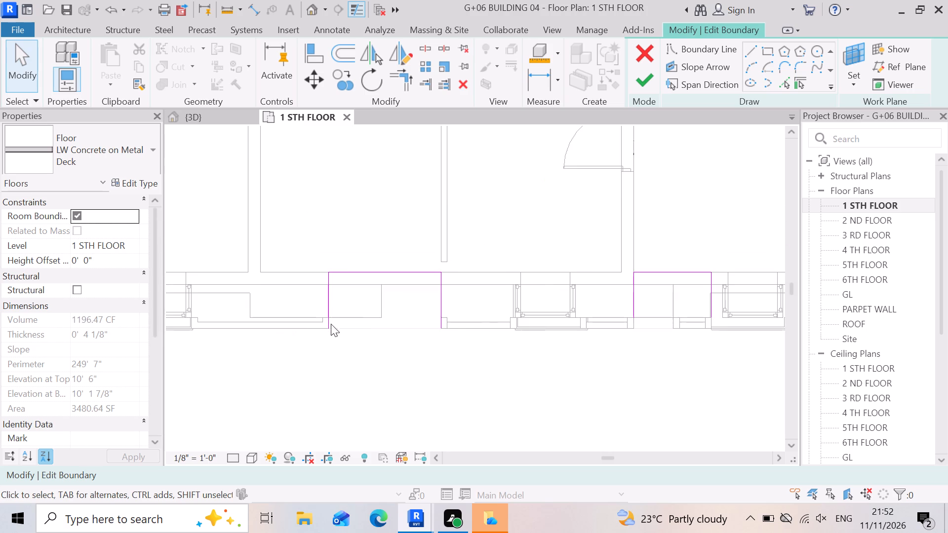
scroll(316, 324, down, 3)
scroll(566, 331, up, 2)
scroll(505, 332, up, 3)
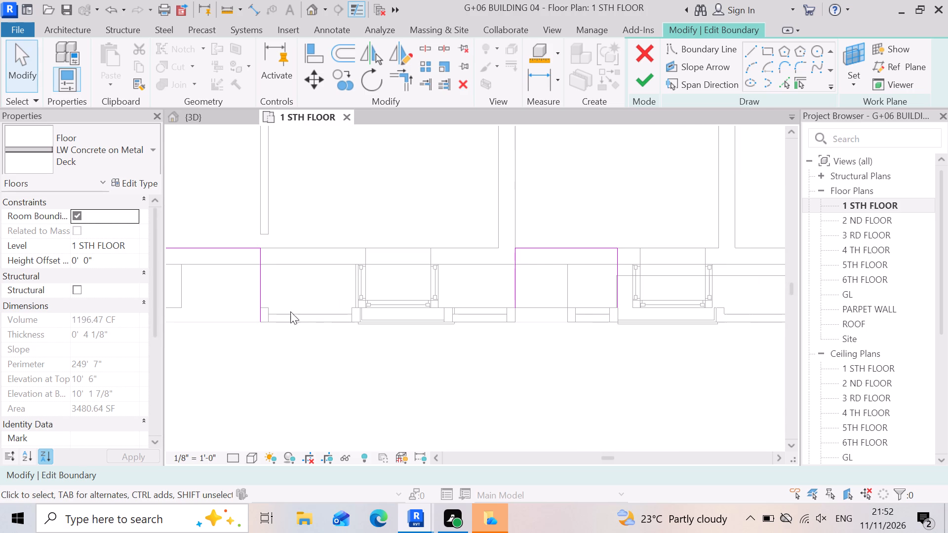
scroll(532, 321, down, 2)
scroll(319, 296, up, 5)
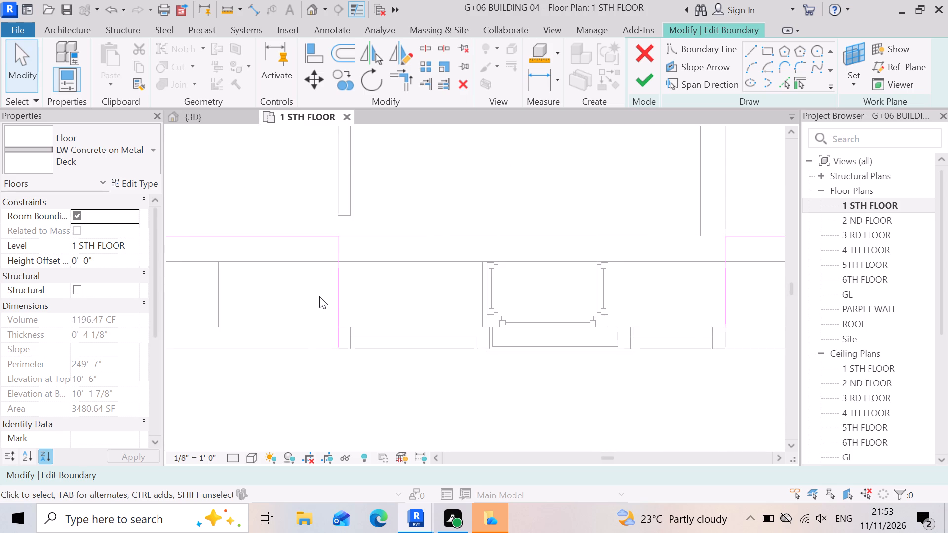
scroll(348, 315, down, 5)
scroll(541, 336, up, 3)
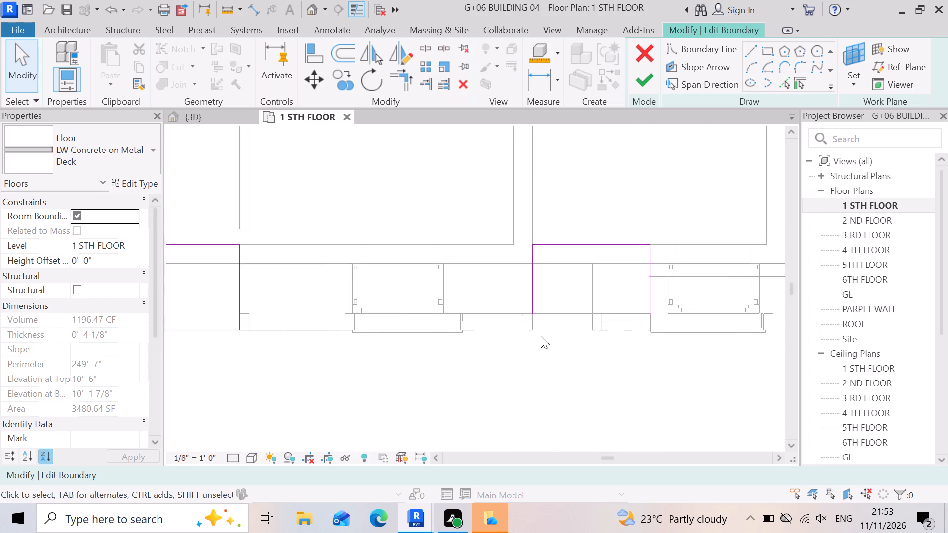
scroll(541, 336, up, 1)
click(531, 301)
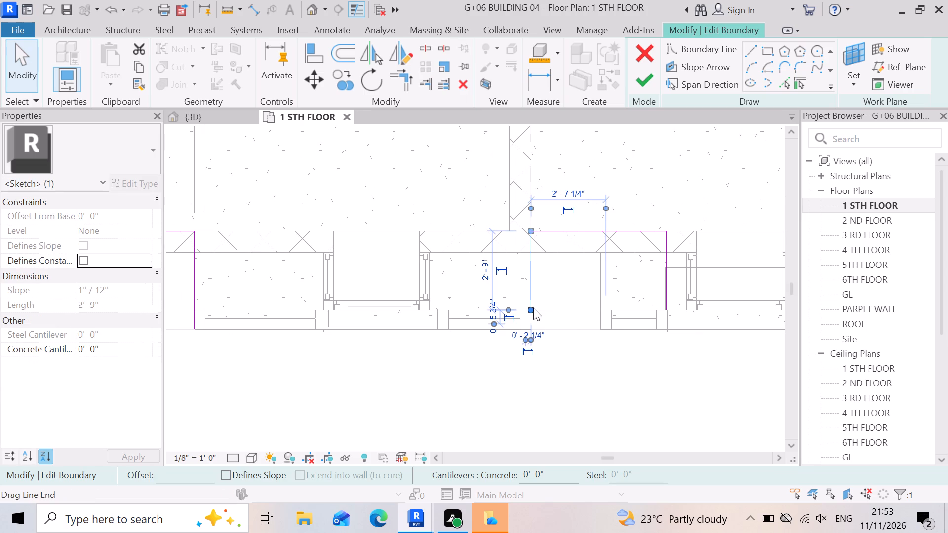
drag(533, 308, 534, 330)
click(533, 324)
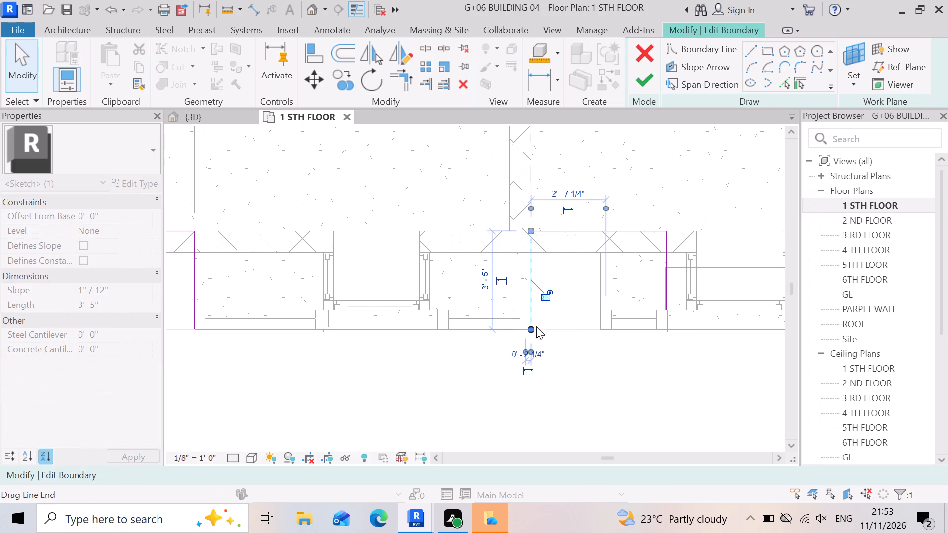
click(570, 343)
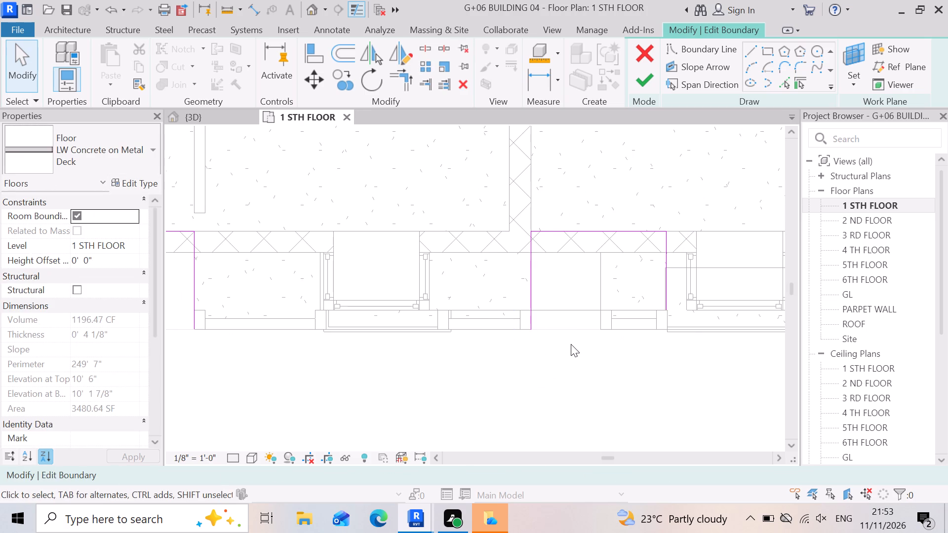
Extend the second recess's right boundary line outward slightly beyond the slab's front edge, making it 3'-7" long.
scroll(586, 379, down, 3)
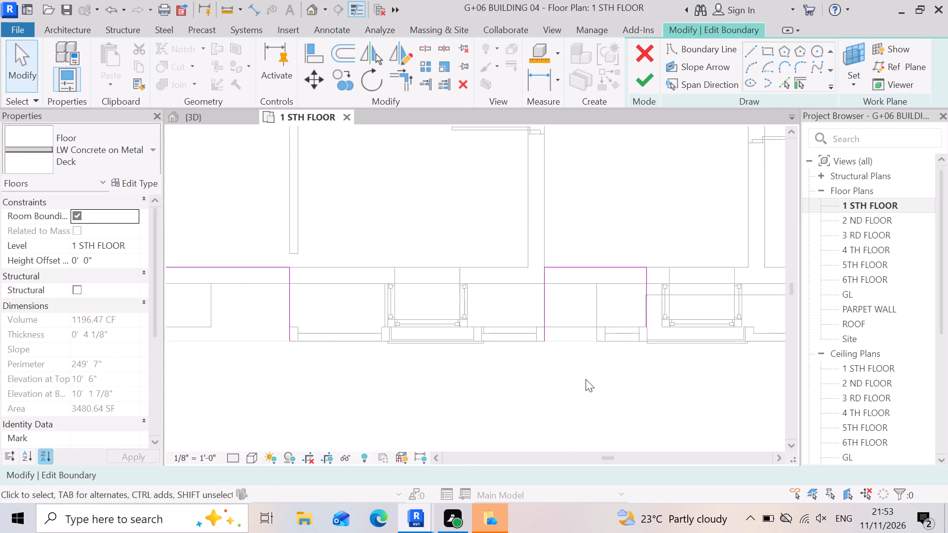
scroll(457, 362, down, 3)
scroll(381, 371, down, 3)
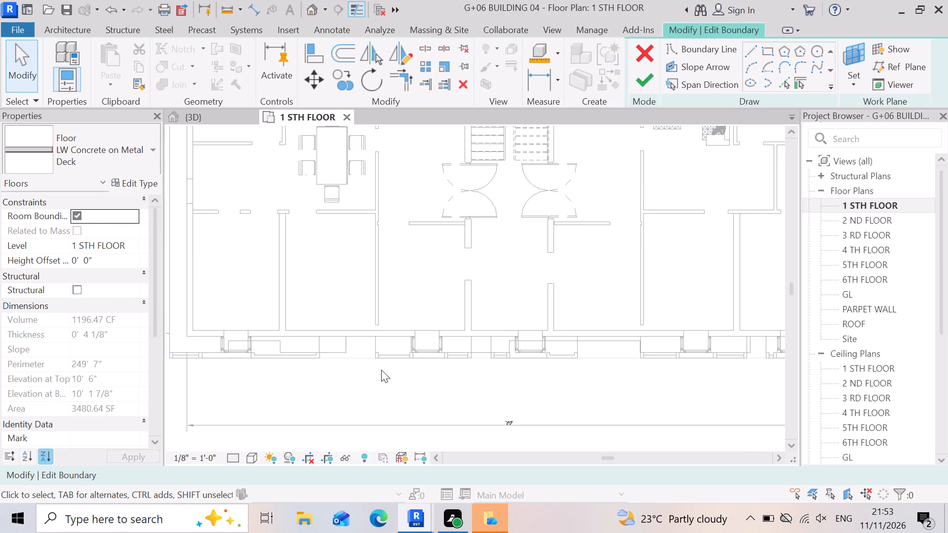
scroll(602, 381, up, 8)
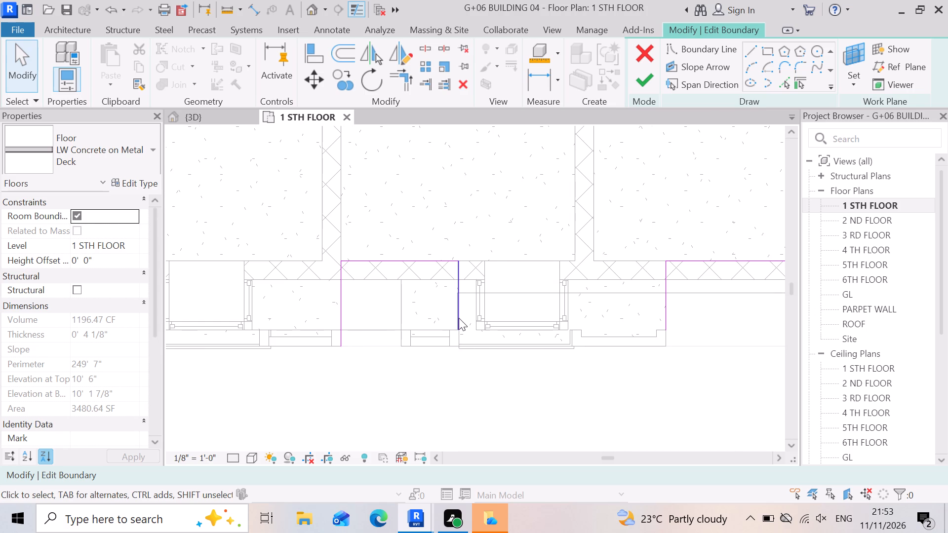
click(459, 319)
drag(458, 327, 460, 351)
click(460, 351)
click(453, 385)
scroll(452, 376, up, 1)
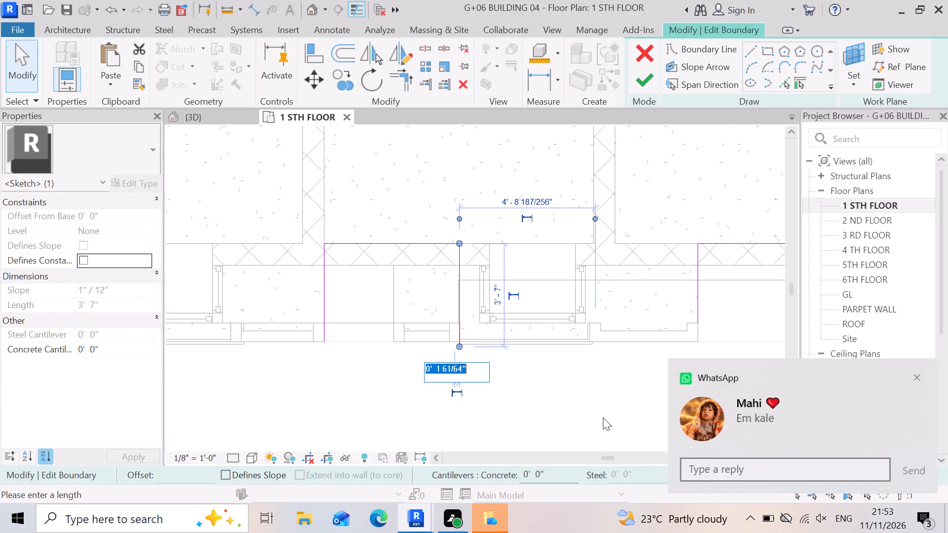
Reply "mari" to the incoming WhatsApp message.
click(760, 471)
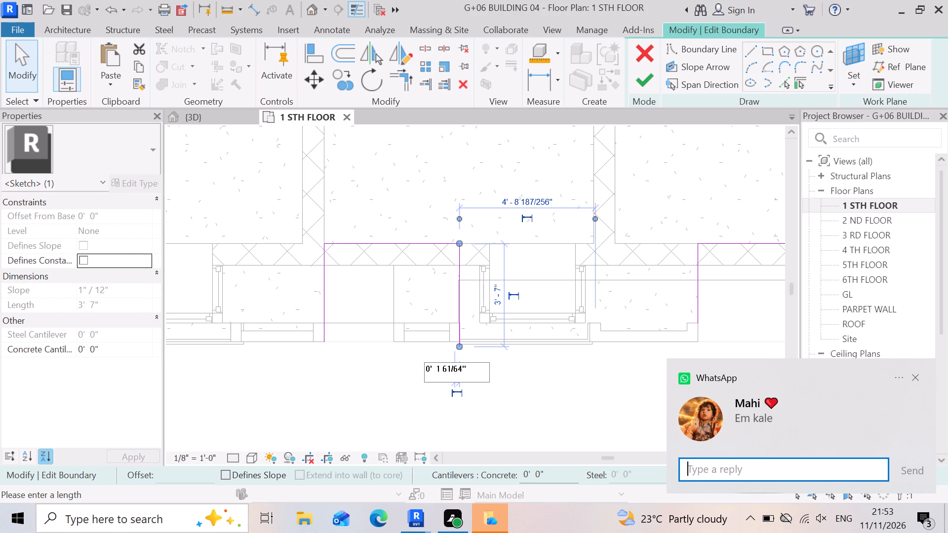
text(mar)
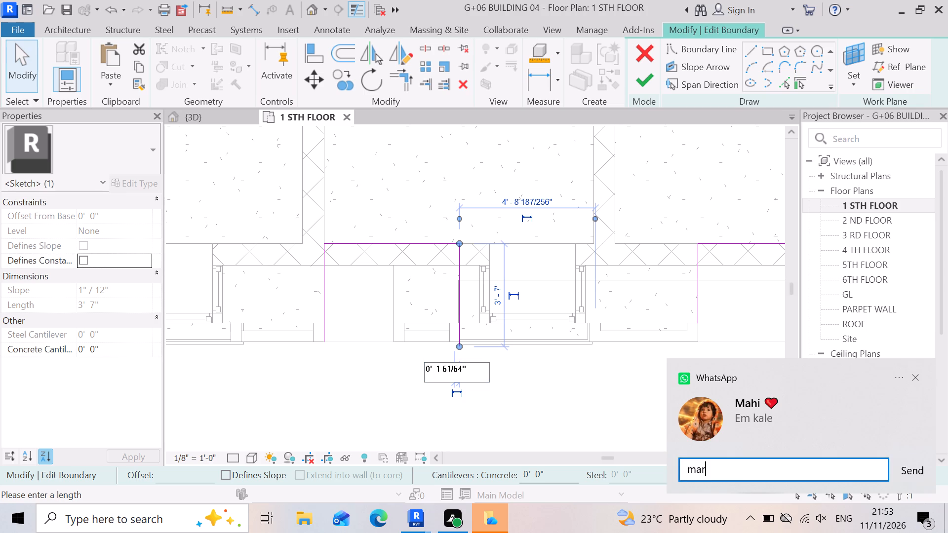
key(i)
click(918, 467)
Pull the end of the second recess's right boundary line back to the slab's front edge, making it 3'-5" long.
click(545, 379)
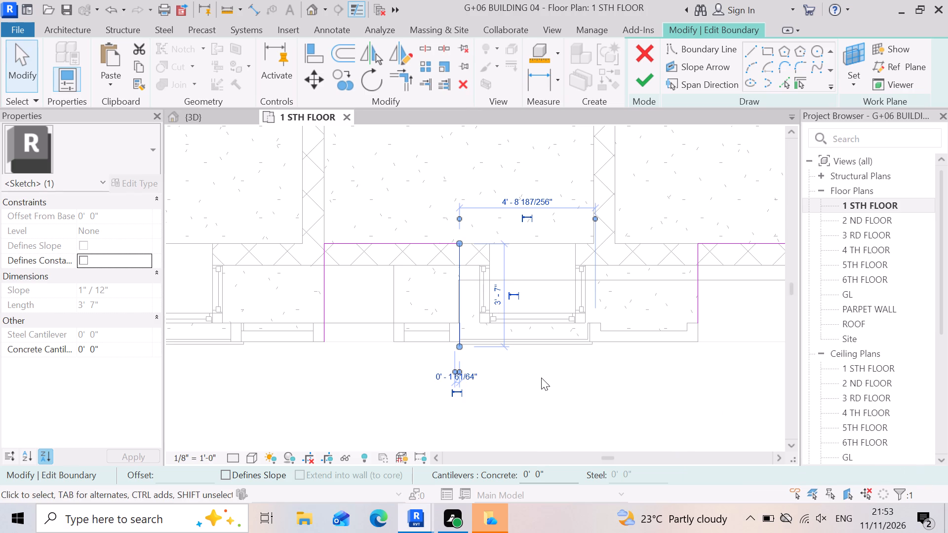
key(Escape)
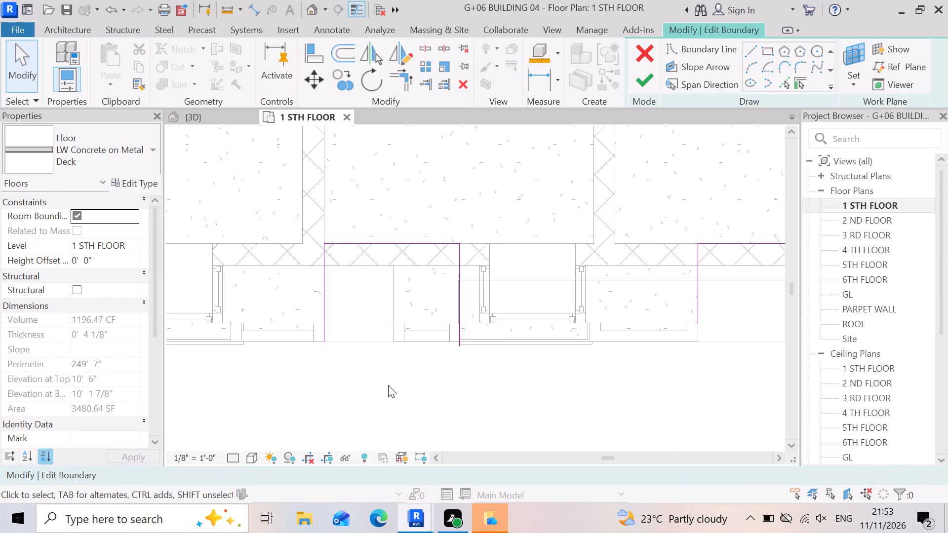
scroll(347, 518, up, 2)
scroll(479, 346, up, 5)
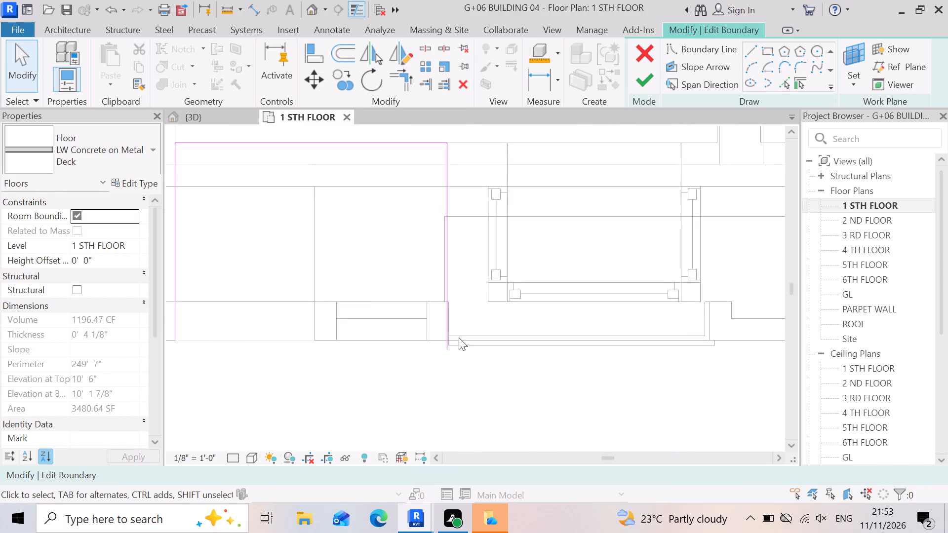
scroll(413, 355, up, 2)
scroll(446, 319, up, 3)
click(465, 361)
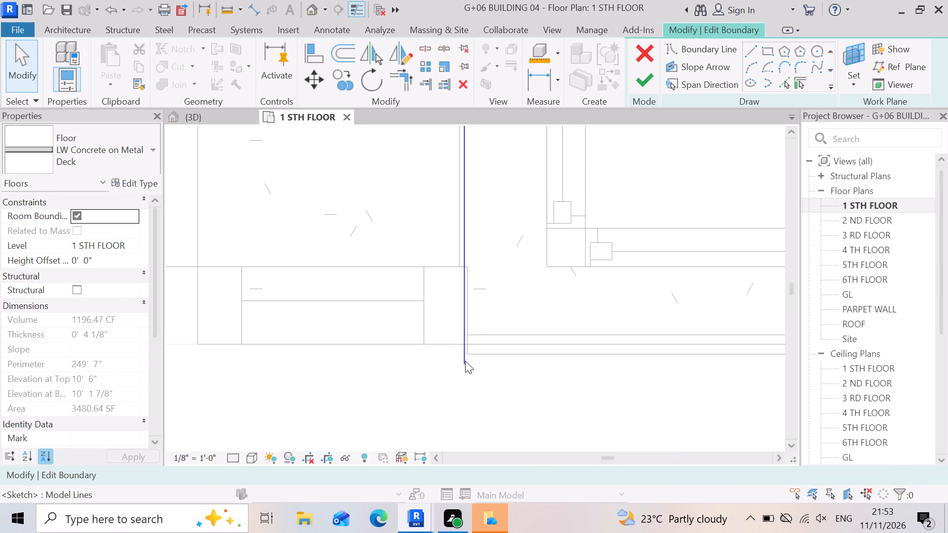
drag(462, 357, 465, 344)
click(465, 344)
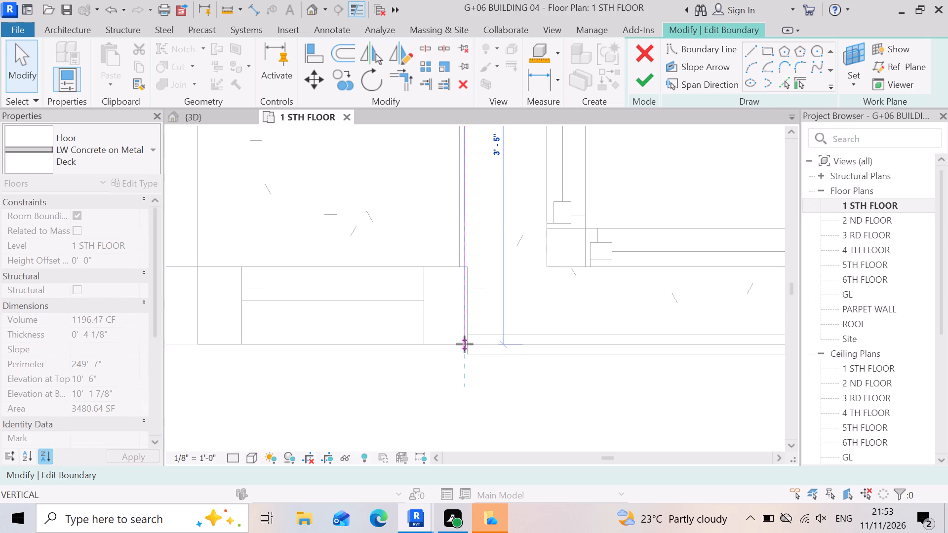
click(455, 383)
scroll(451, 371, down, 4)
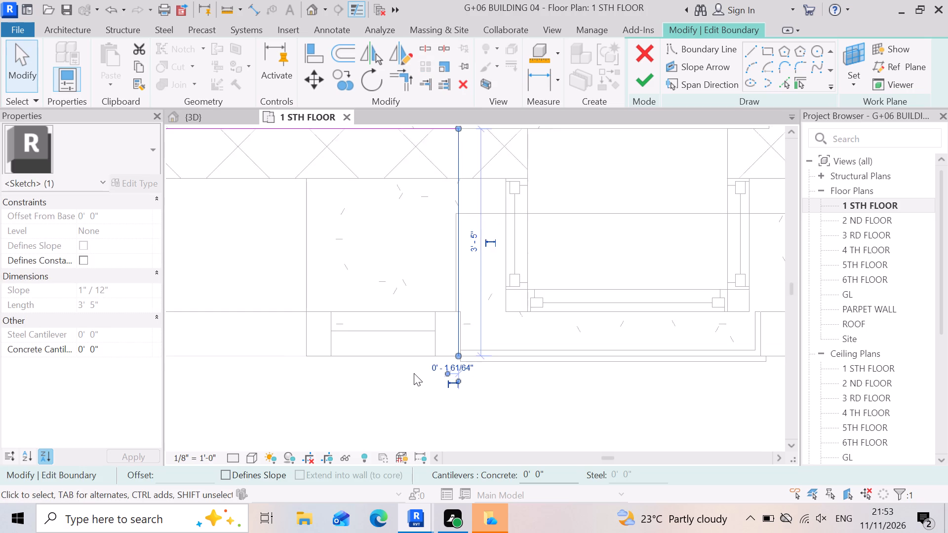
scroll(414, 372, down, 7)
click(508, 416)
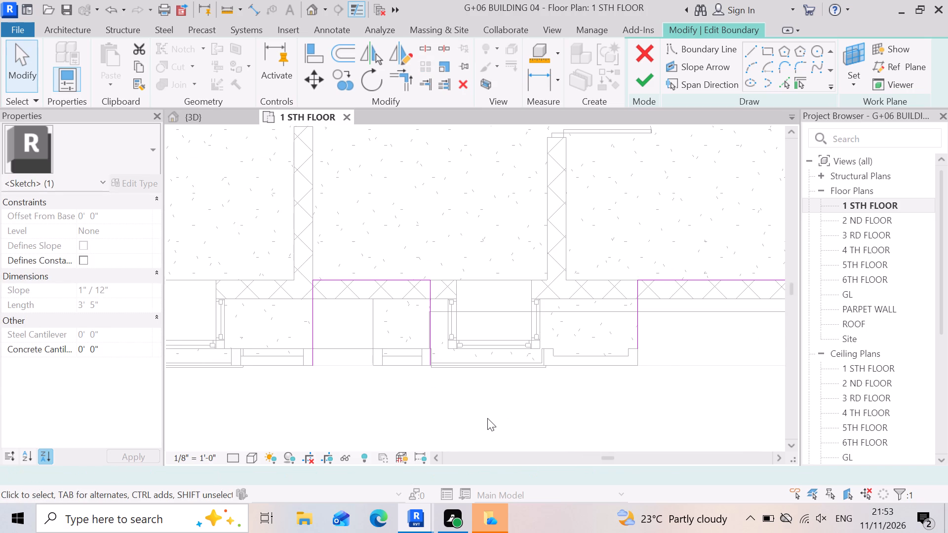
Extend the third recess's left boundary line outward to the slab's front edge, making it 3'-5" long.
scroll(418, 390, up, 3)
scroll(395, 397, down, 4)
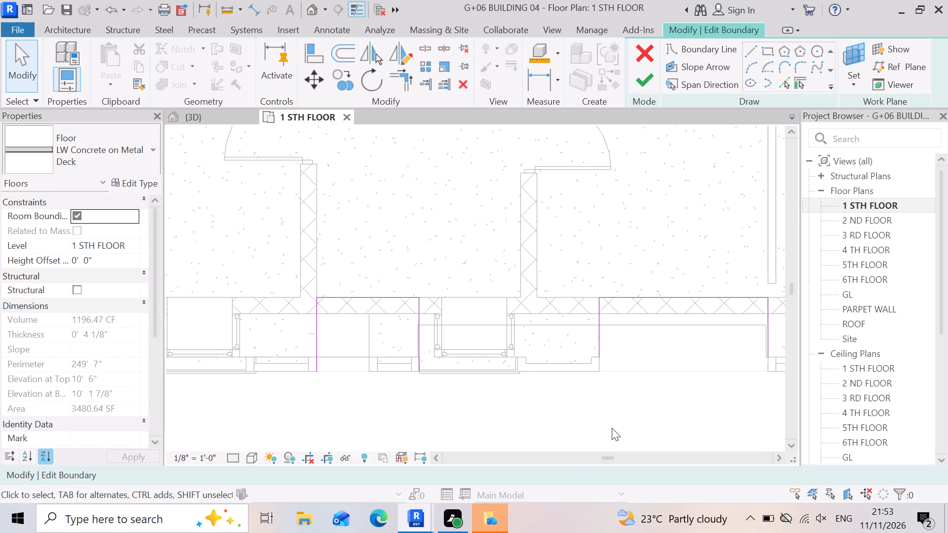
scroll(623, 378, up, 5)
click(584, 309)
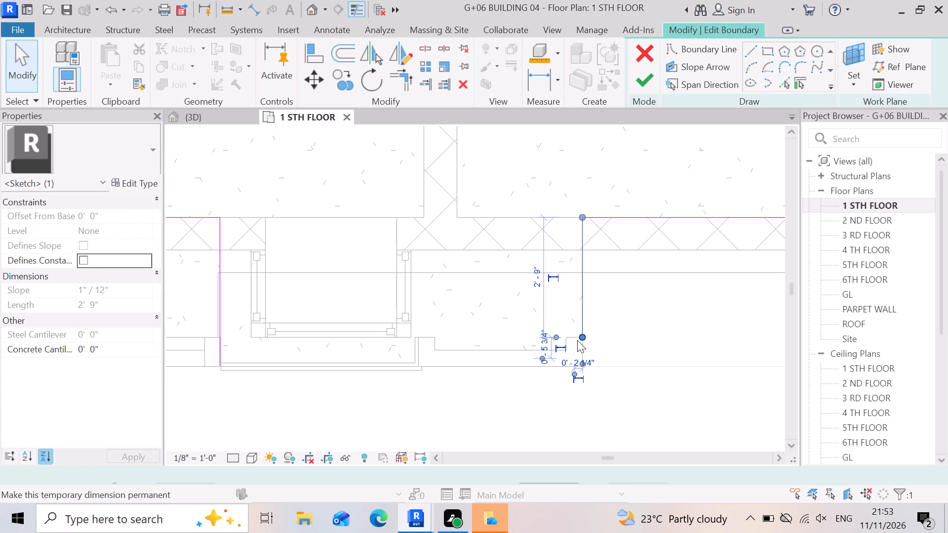
drag(582, 334, 585, 363)
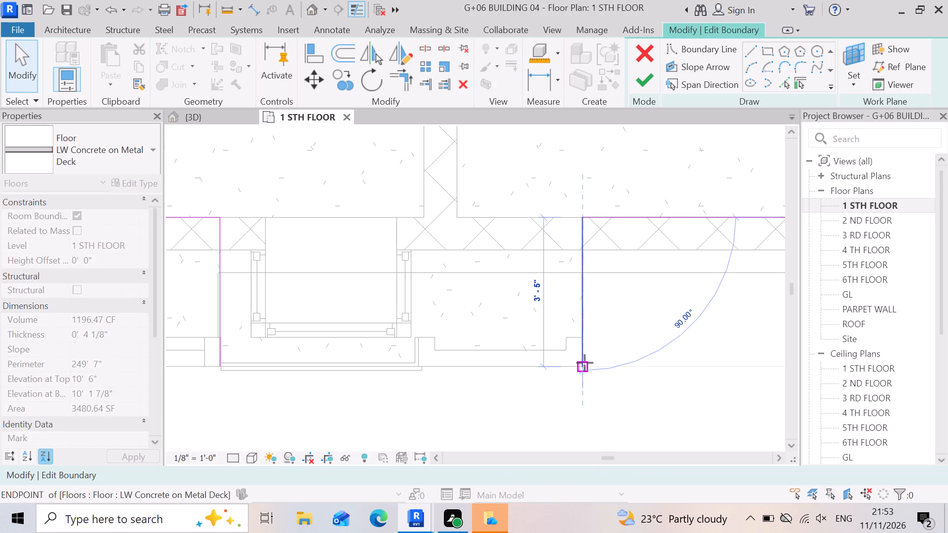
click(564, 388)
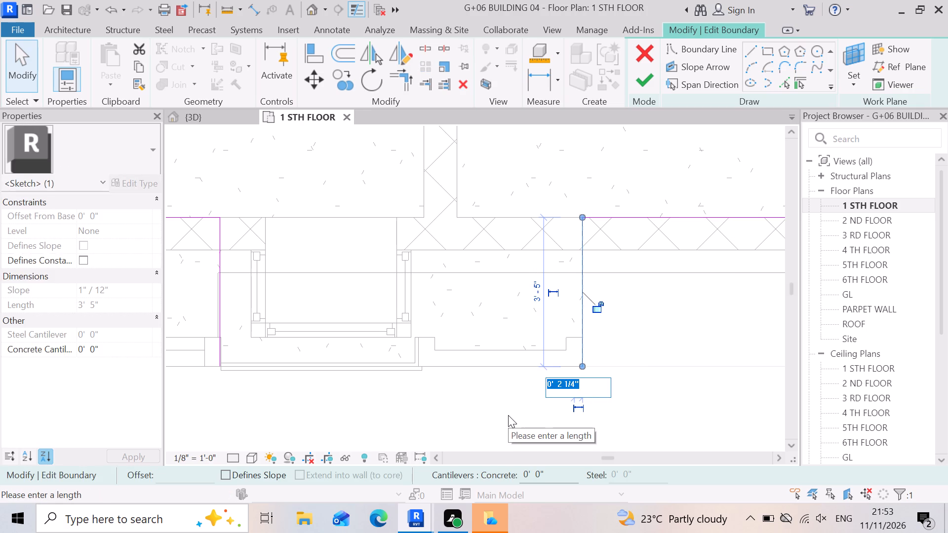
key(Escape)
click(693, 404)
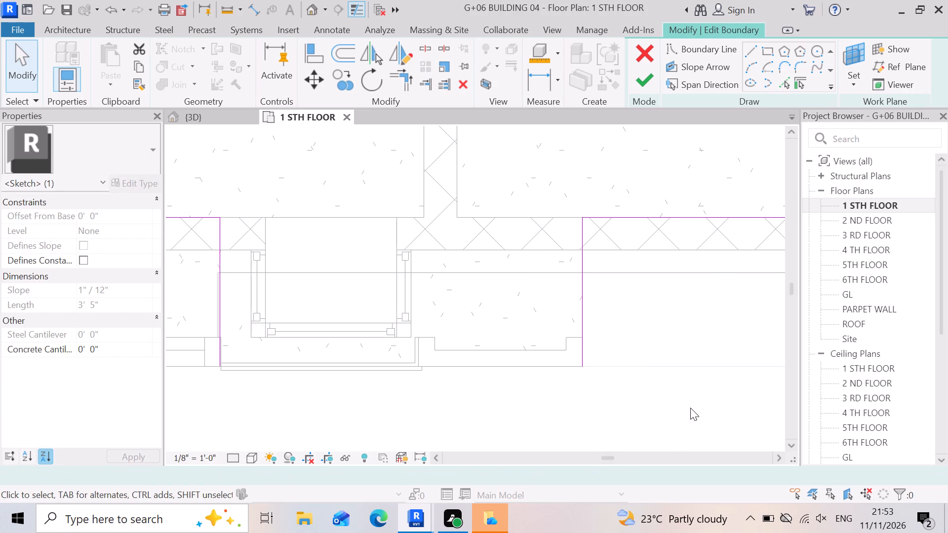
Extend the third recess's right boundary line outward to the front wall's outer edge, making it 3'-5" long.
scroll(496, 296, down, 8)
scroll(588, 310, up, 6)
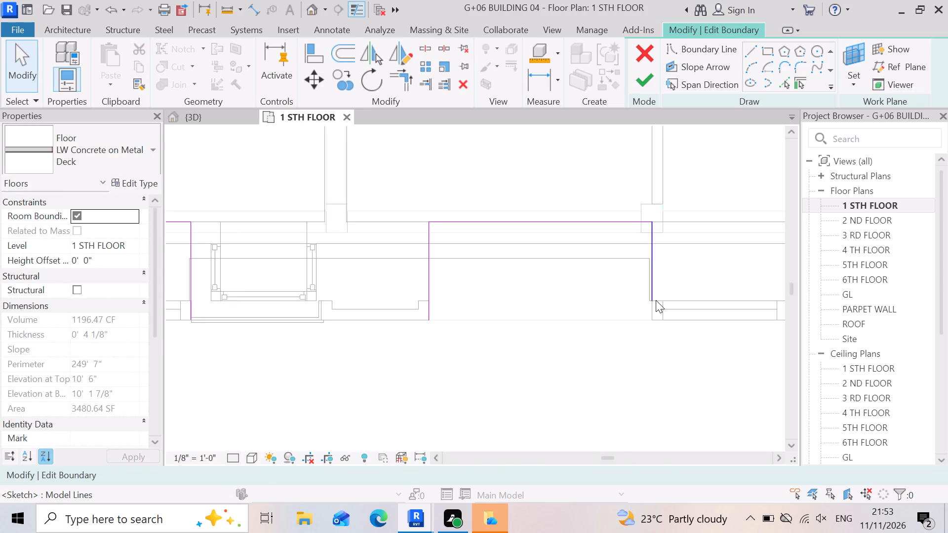
scroll(656, 300, up, 5)
click(649, 291)
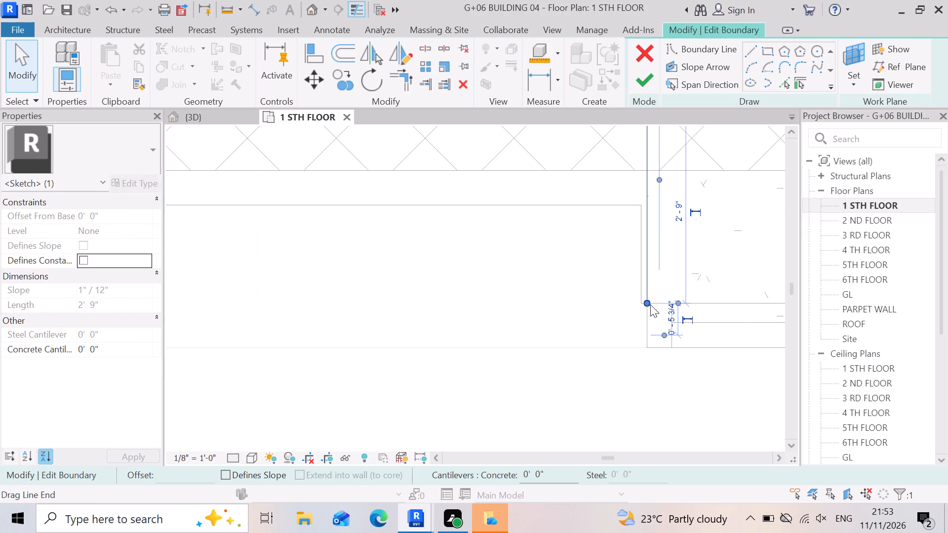
drag(647, 303, 651, 346)
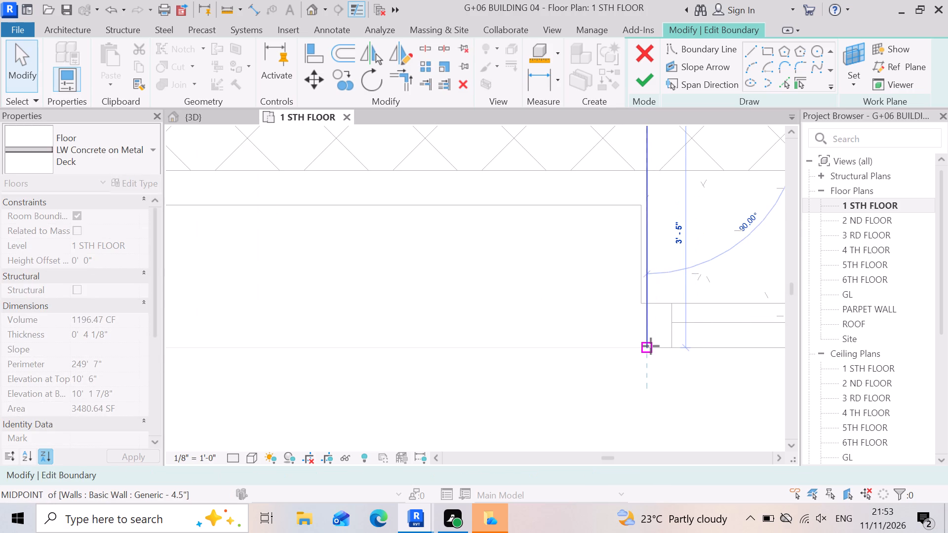
drag(651, 346, 650, 346)
click(499, 347)
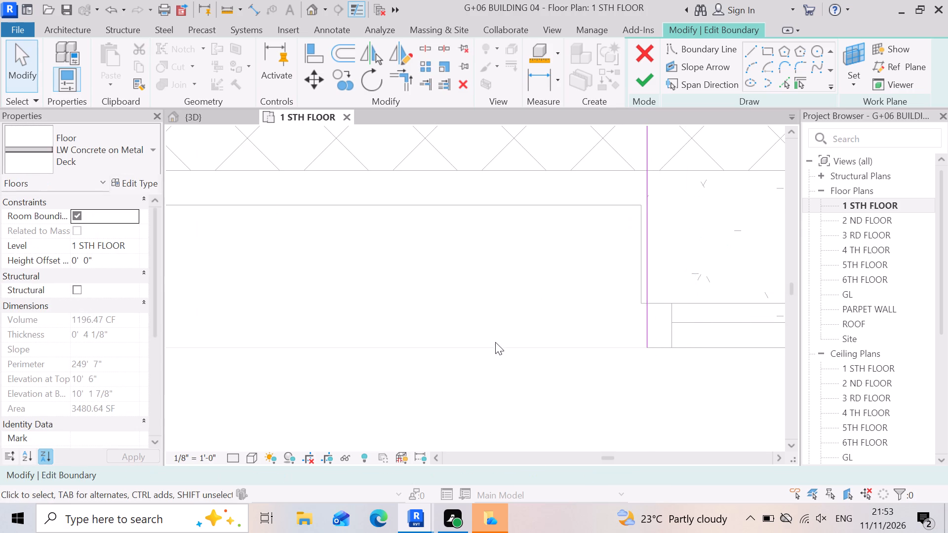
Extend the fourth recess's left boundary line outward to the front wall's outer edge, making it 3'-5" long.
scroll(495, 342, down, 12)
scroll(449, 343, down, 3)
scroll(594, 369, up, 1)
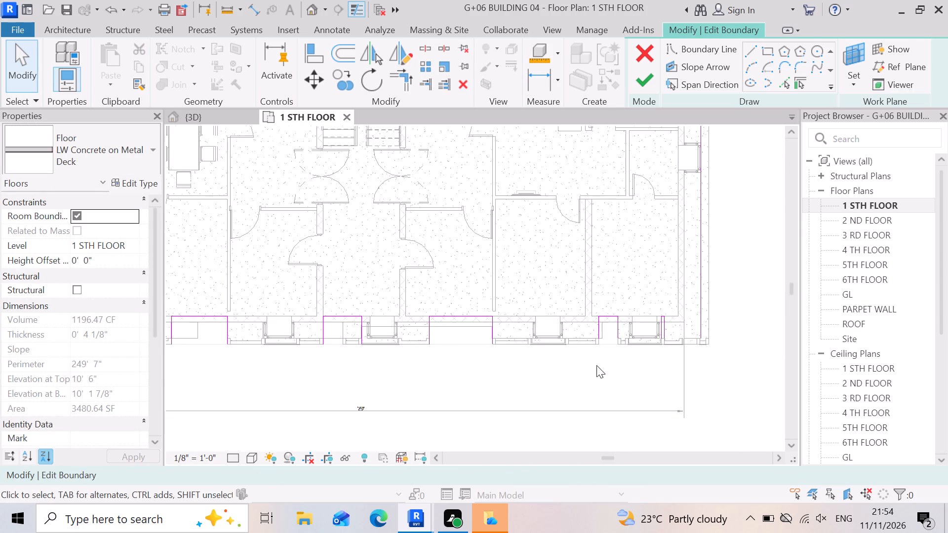
scroll(596, 365, up, 7)
click(603, 314)
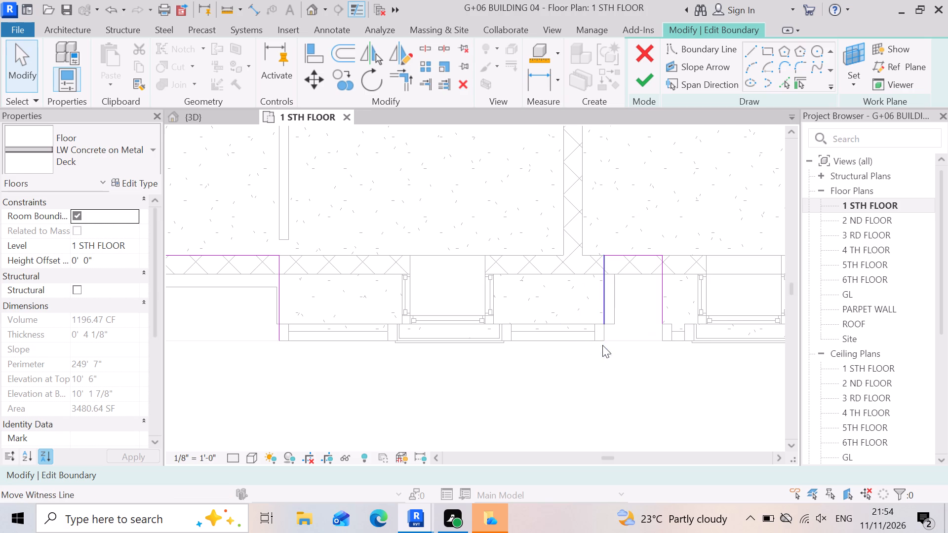
scroll(602, 345, up, 4)
drag(605, 305, 602, 331)
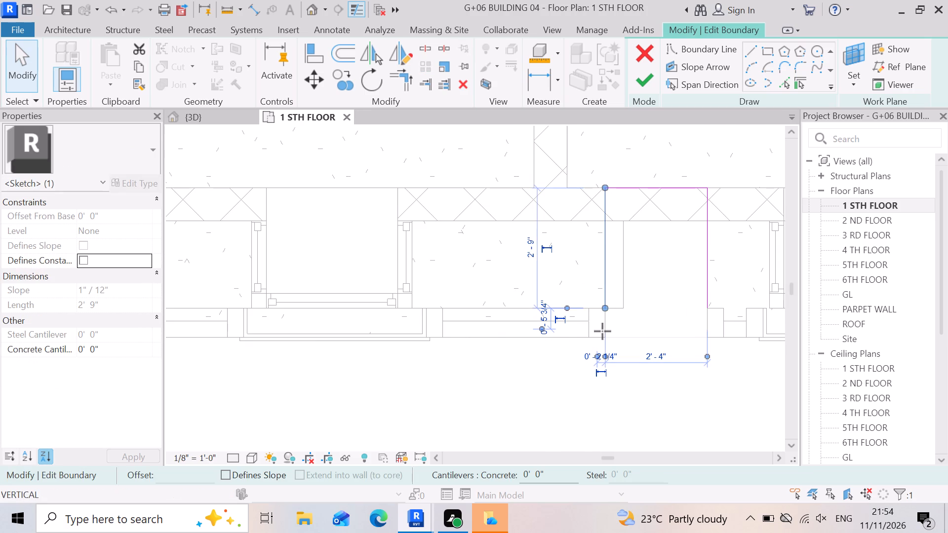
drag(602, 331, 602, 339)
click(587, 357)
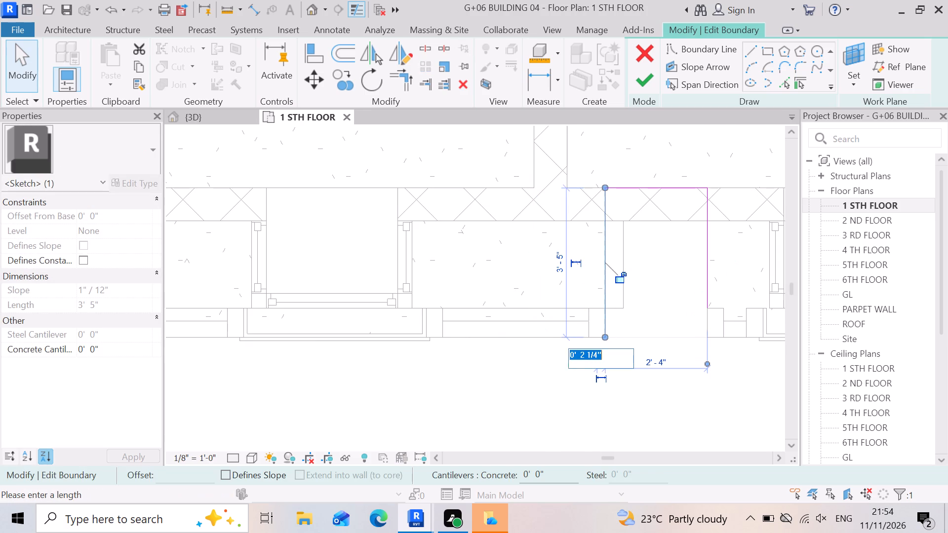
key(Escape)
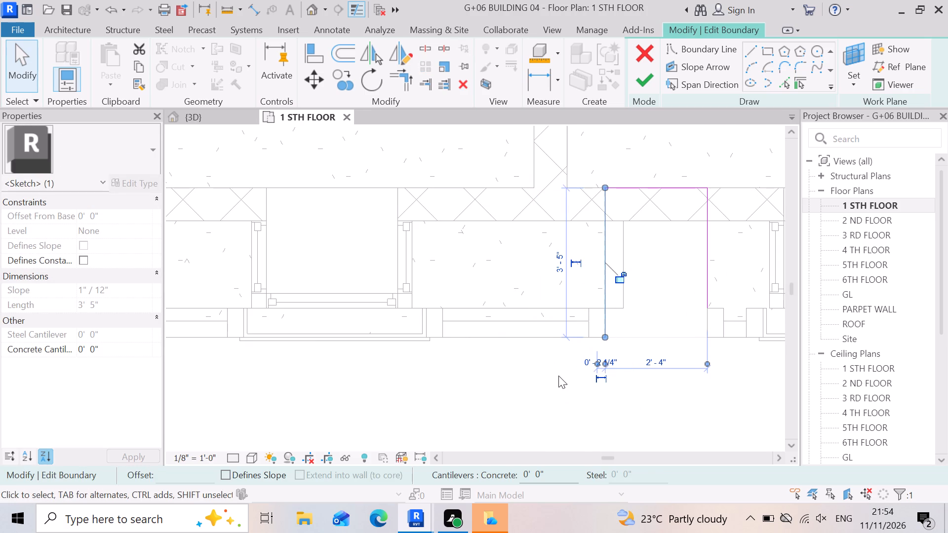
click(581, 407)
scroll(536, 334, down, 5)
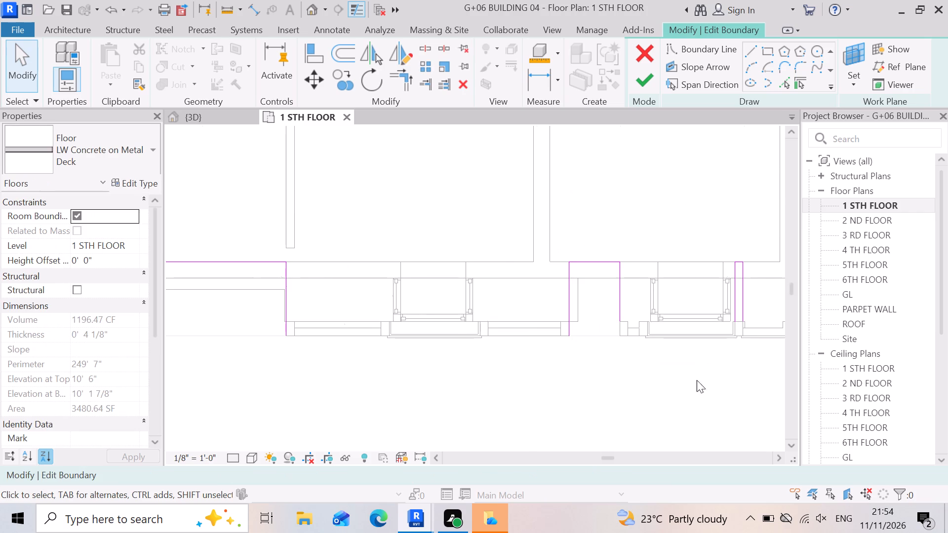
Extend the fourth recess's right boundary line outward to the slab's front edge, making it 3'-5" long.
scroll(650, 337, up, 5)
click(592, 287)
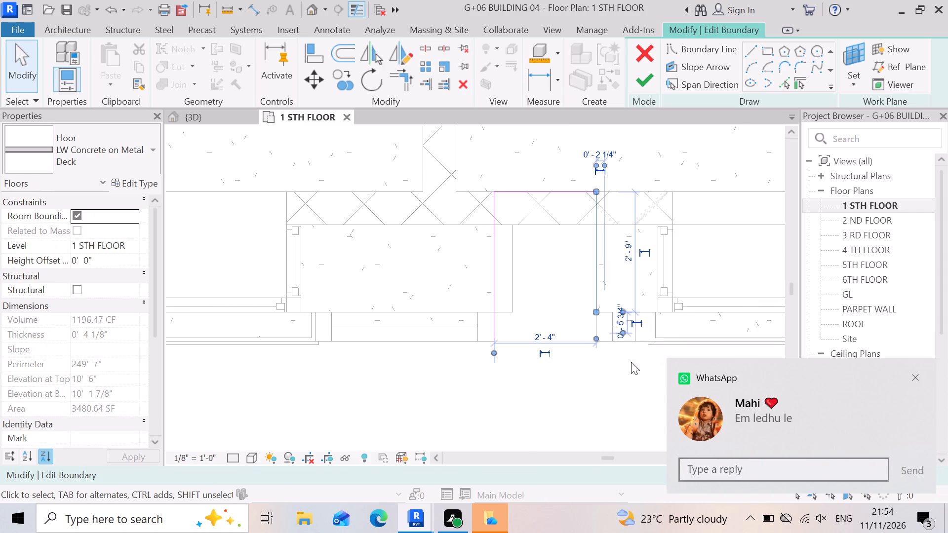
drag(596, 312, 594, 345)
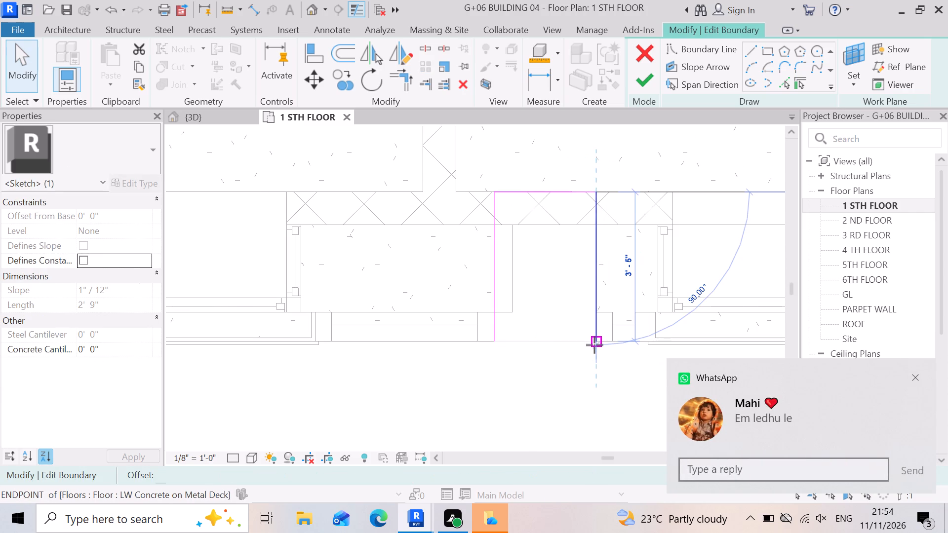
drag(594, 345, 594, 343)
click(566, 378)
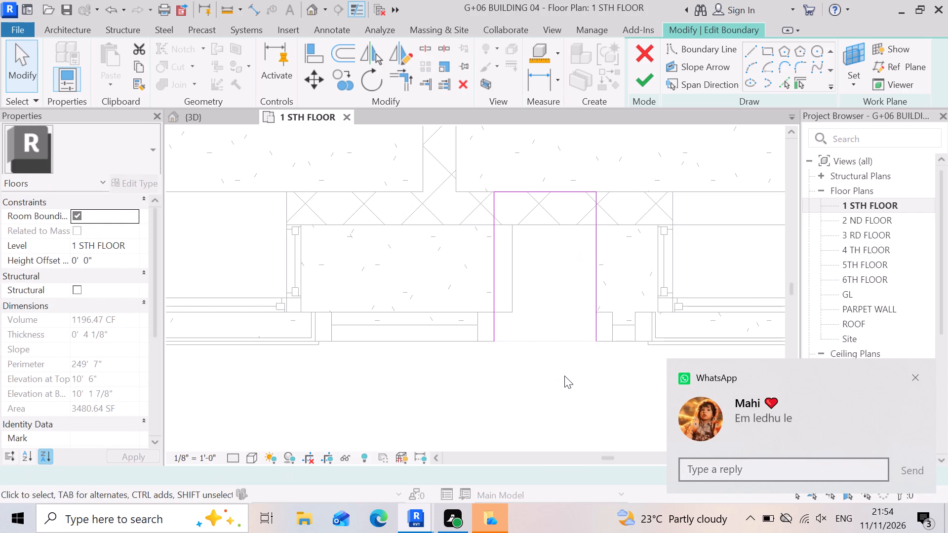
Extend the right boundary line of the narrow fifth recess outward to the front wall's outer edge, making it 3'-5" long.
scroll(478, 347, down, 8)
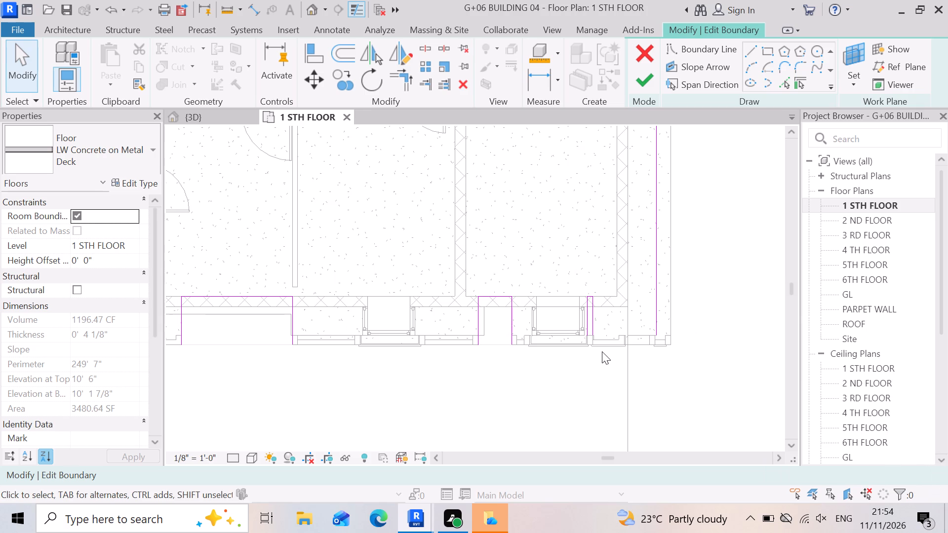
scroll(602, 351, up, 8)
click(578, 308)
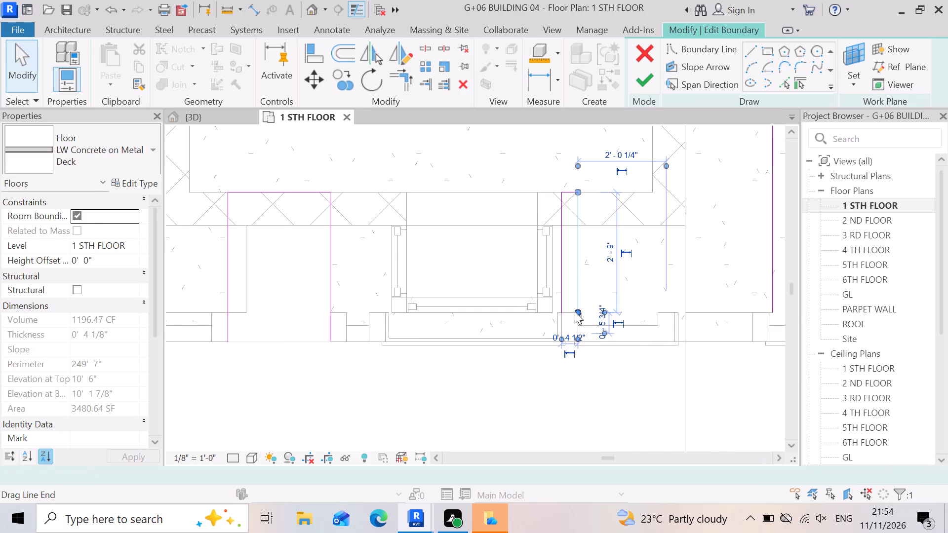
drag(579, 309, 583, 336)
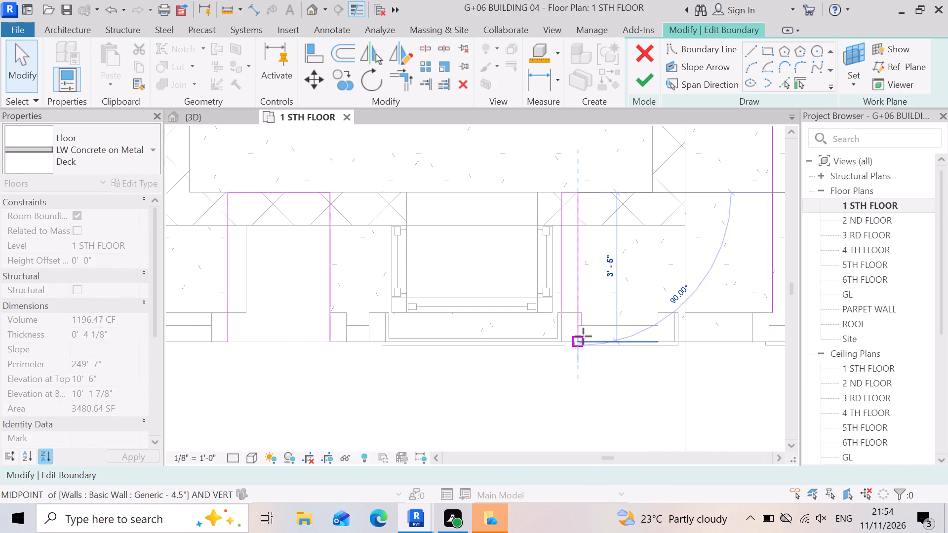
drag(583, 336, 583, 340)
click(554, 371)
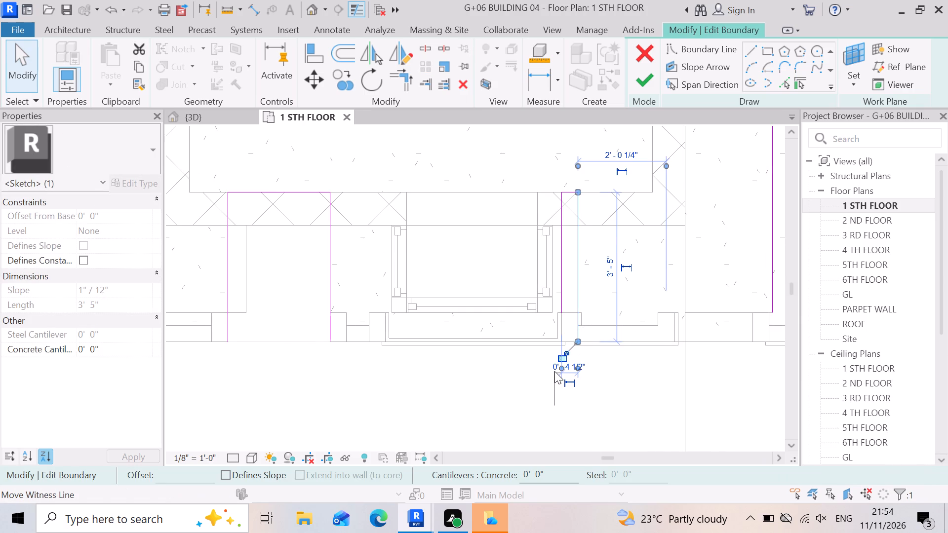
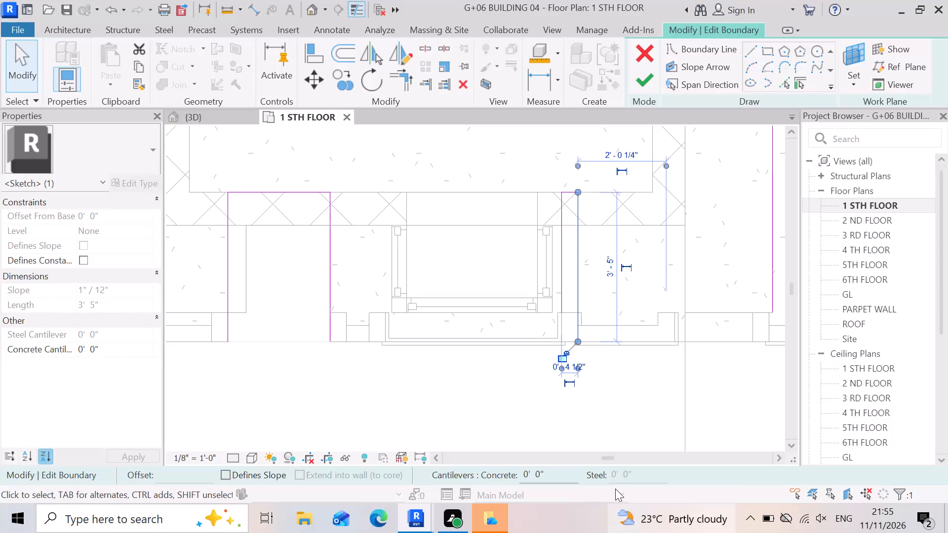
Extend the slab's long right side boundary line outward to the front wall's outer edge, making it 42'-9" long.
scroll(609, 473, up, 2)
scroll(426, 351, up, 3)
scroll(639, 311, up, 6)
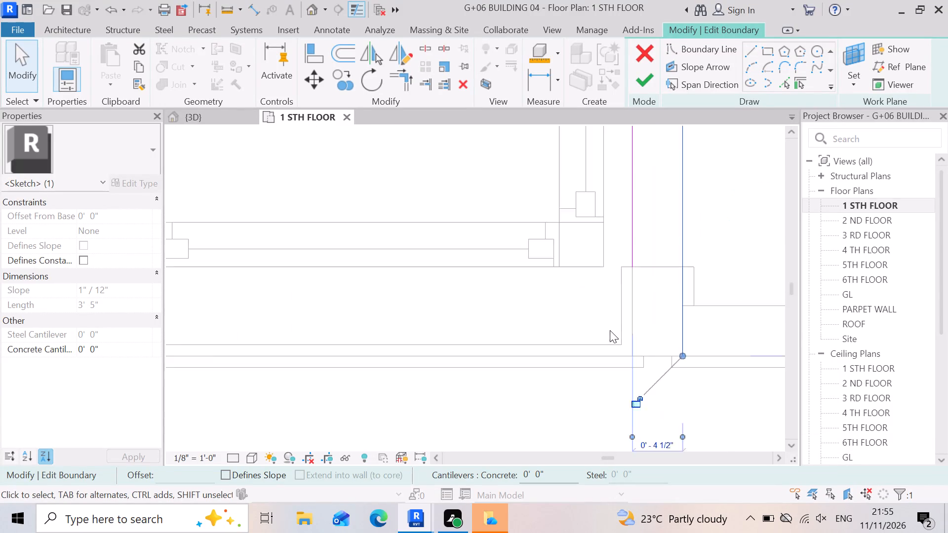
scroll(610, 330, up, 3)
scroll(595, 291, down, 5)
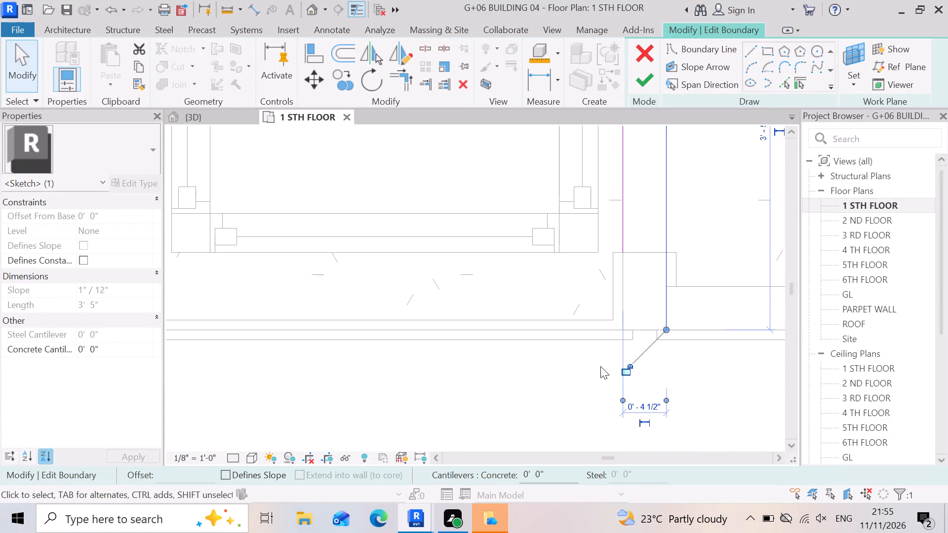
key(Escape)
scroll(658, 340, up, 3)
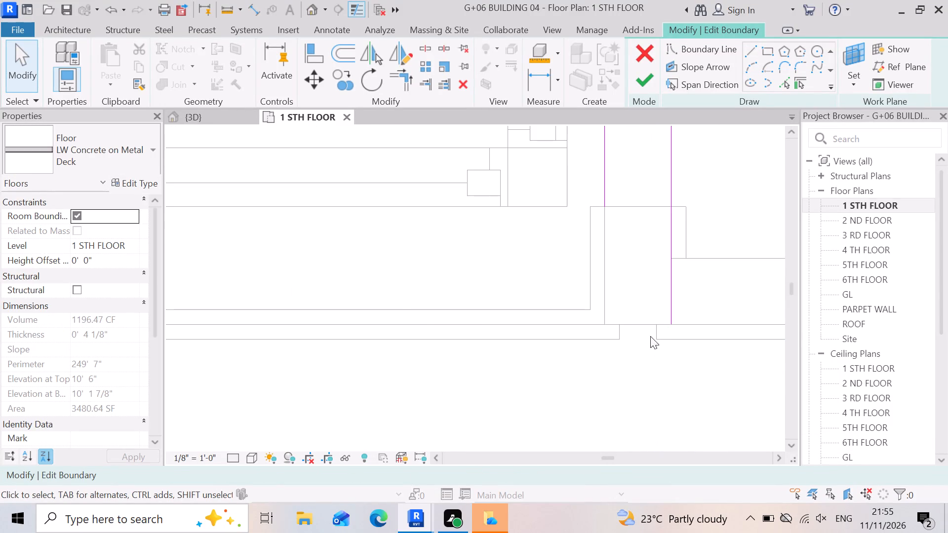
scroll(394, 306, down, 7)
scroll(486, 352, down, 5)
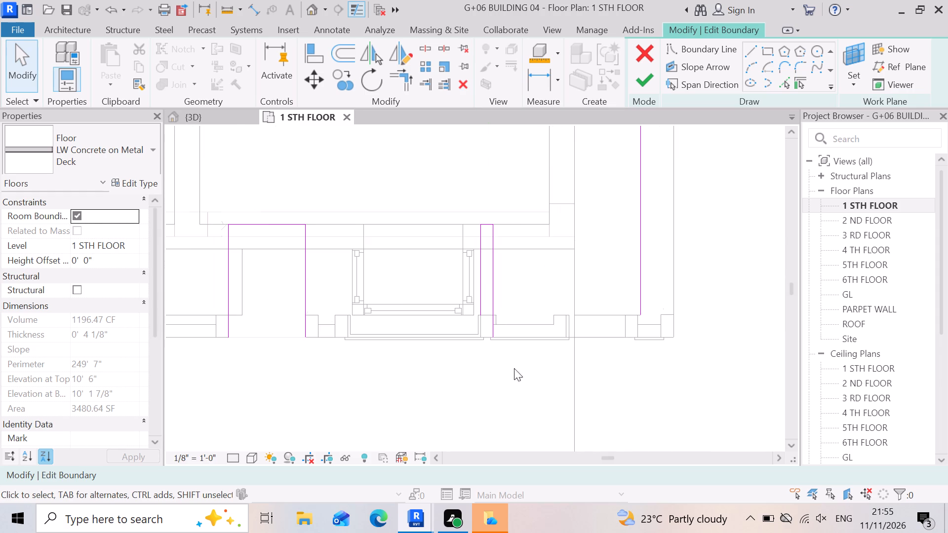
scroll(618, 382, down, 3)
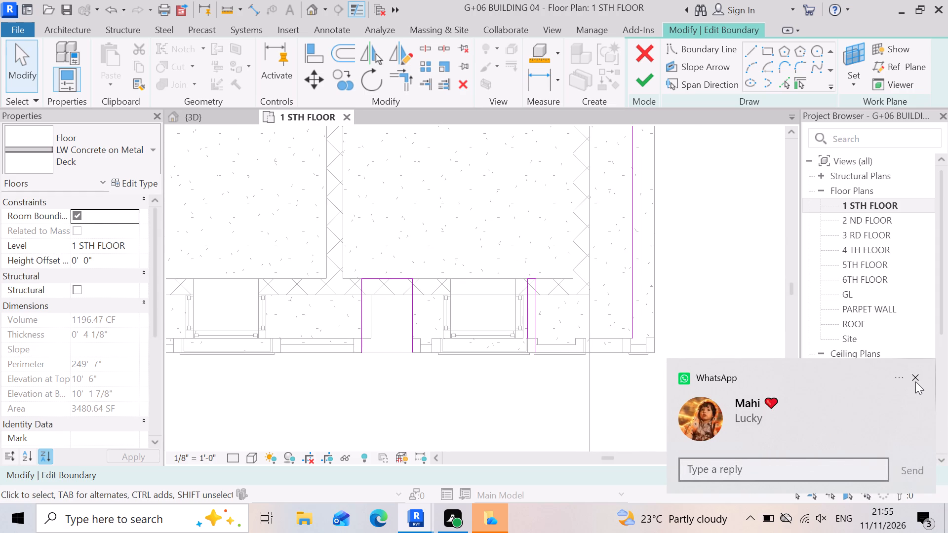
click(915, 380)
scroll(591, 368, up, 4)
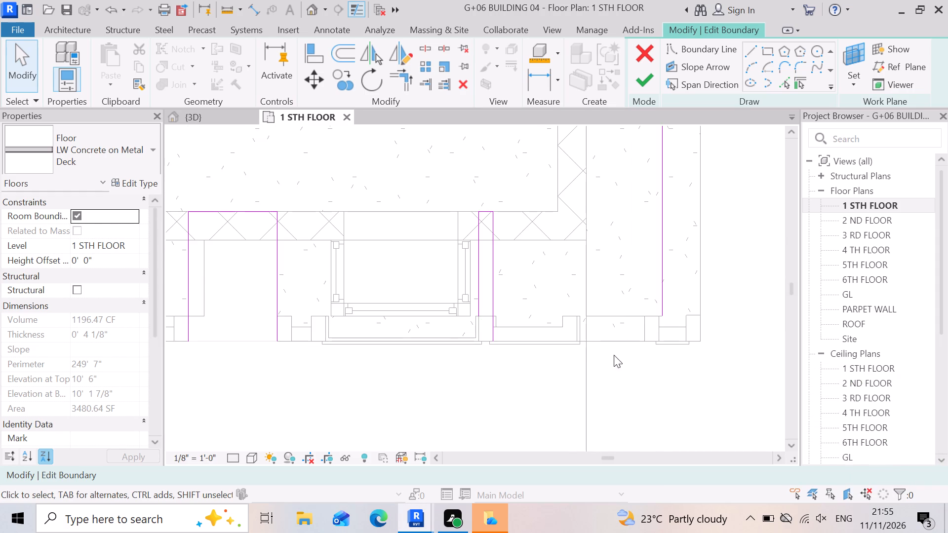
scroll(625, 352, up, 6)
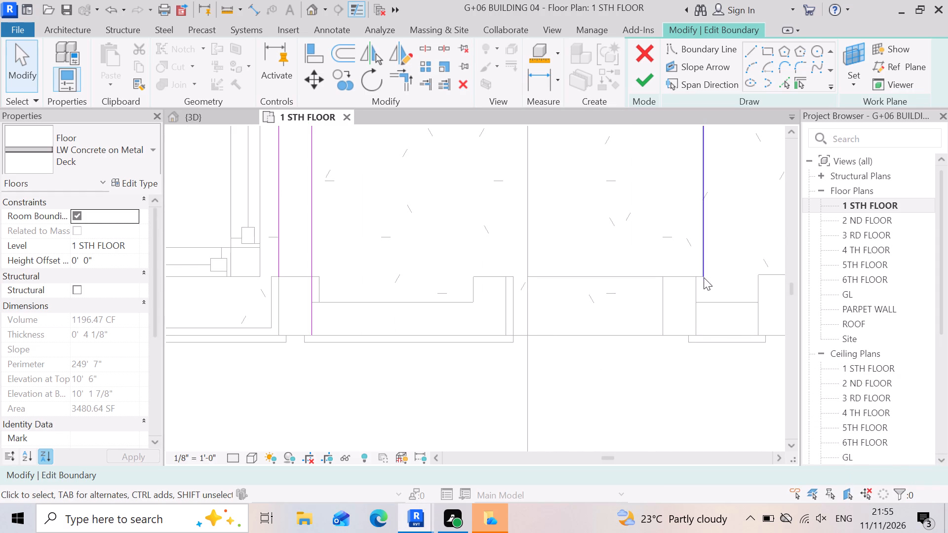
click(704, 261)
scroll(712, 312, up, 3)
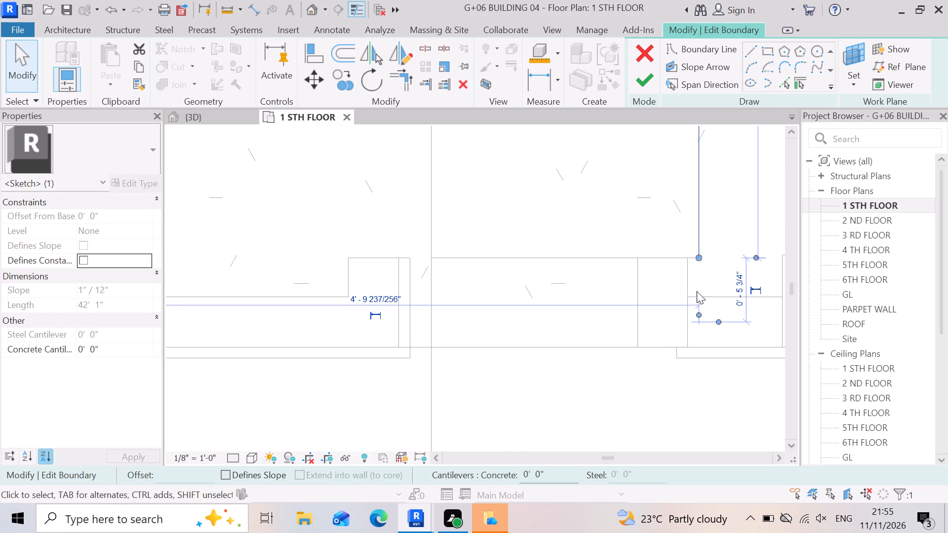
drag(700, 259, 719, 339)
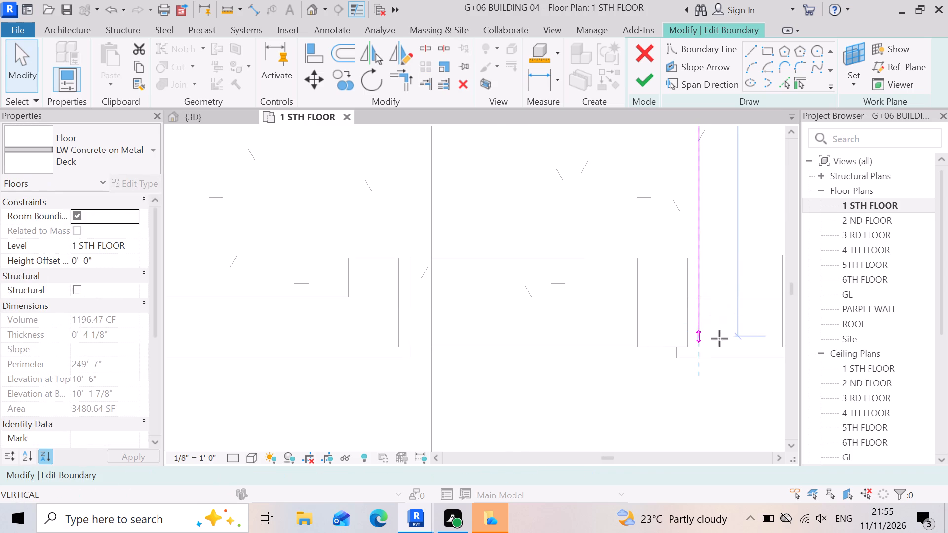
drag(719, 339, 720, 344)
click(691, 403)
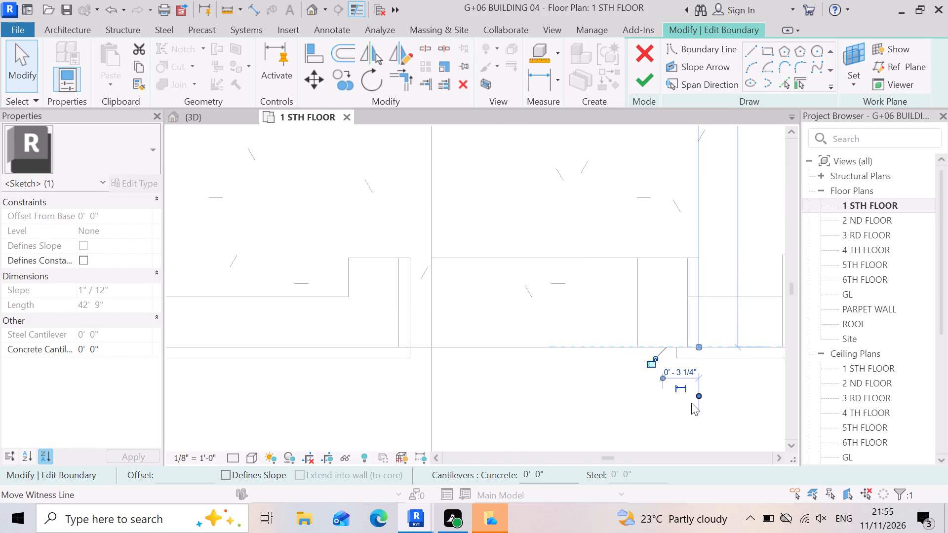
key(Escape)
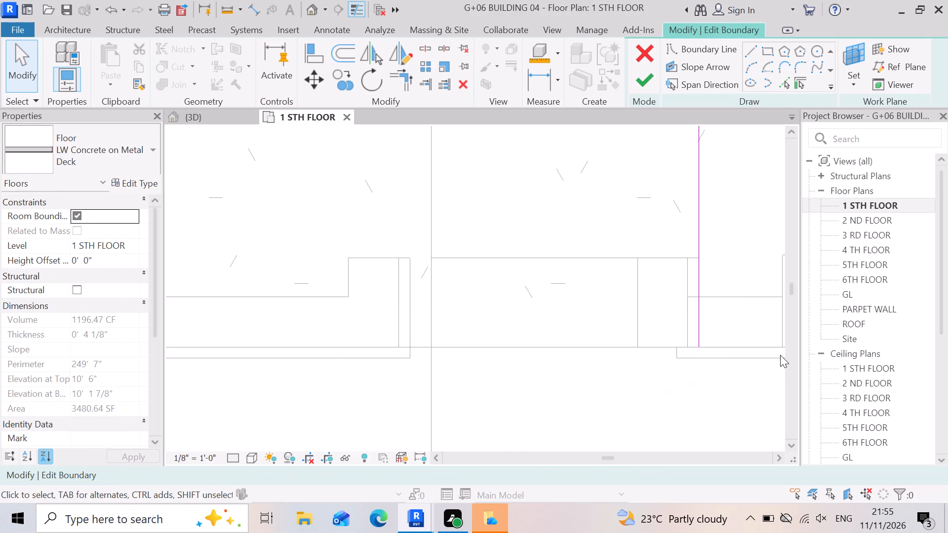
Examine the slab boundary lines around the narrow fifth recess, at both the front wall edge and the inner face.
scroll(780, 355, down, 4)
scroll(666, 383, down, 7)
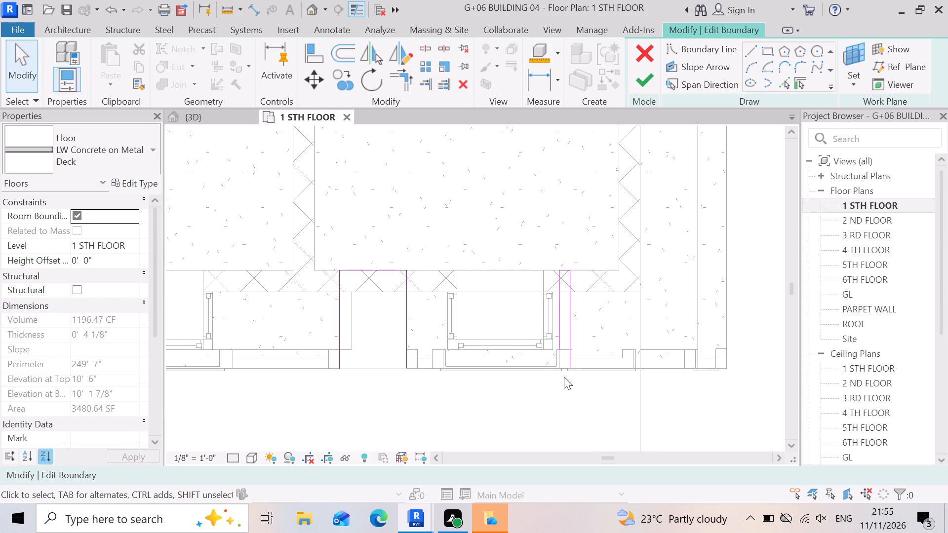
scroll(694, 382, up, 3)
scroll(549, 361, up, 3)
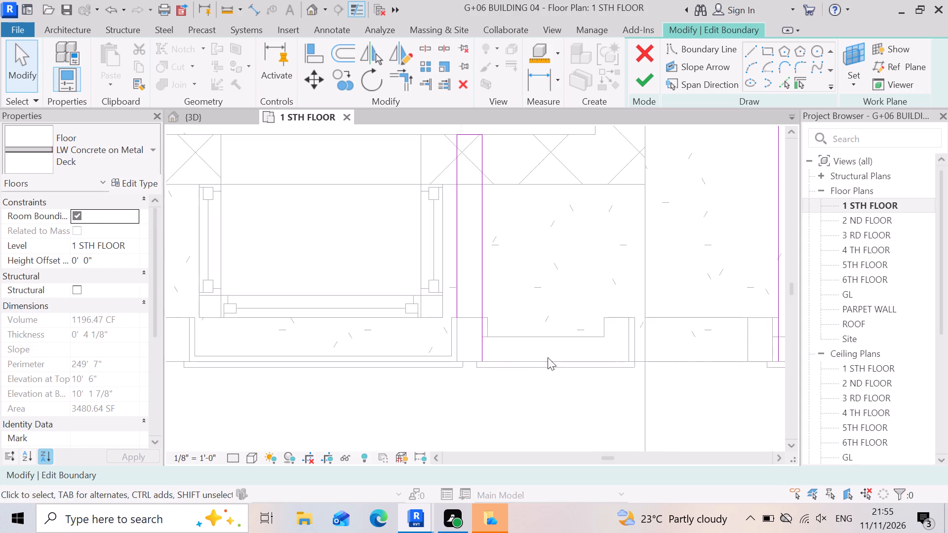
scroll(548, 357, down, 4)
scroll(615, 371, down, 3)
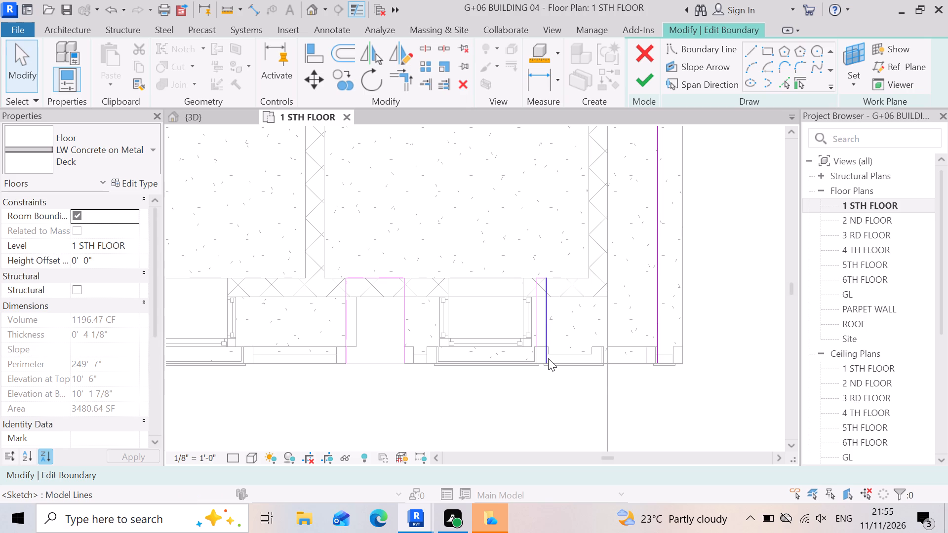
scroll(548, 359, up, 3)
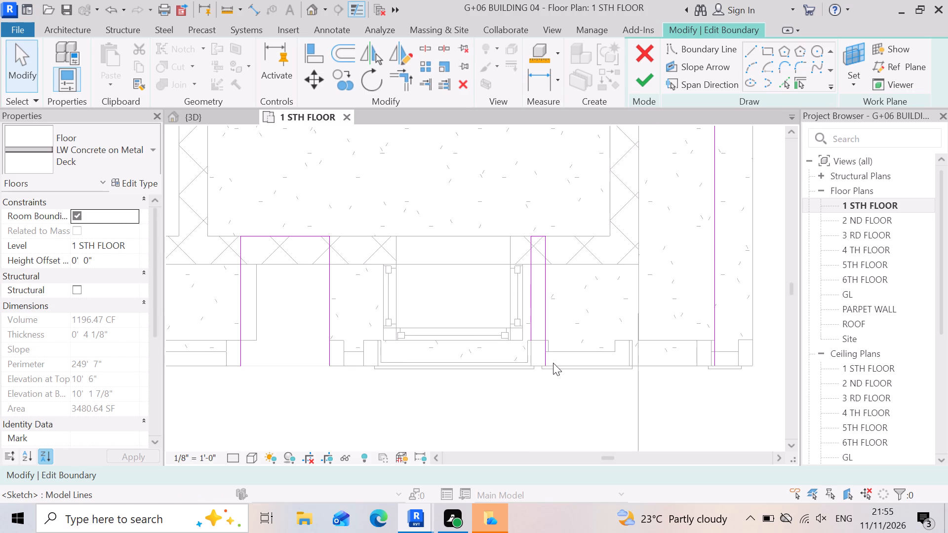
scroll(553, 363, up, 3)
scroll(494, 358, up, 3)
scroll(578, 373, down, 2)
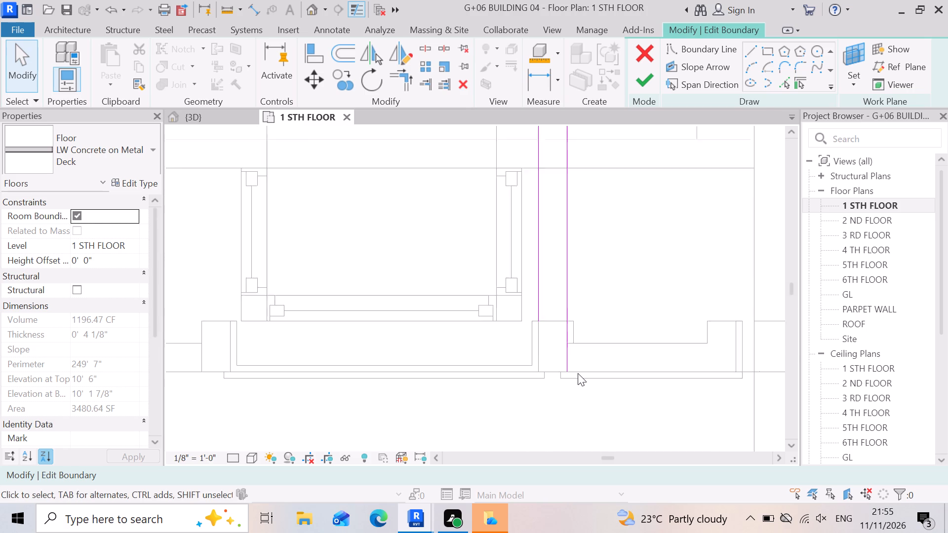
scroll(578, 373, down, 4)
scroll(508, 347, down, 3)
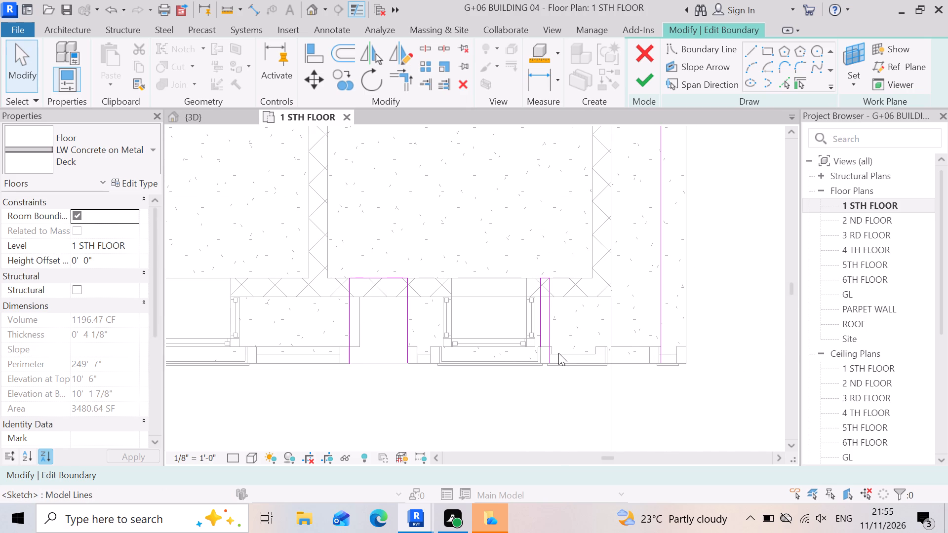
scroll(596, 338, up, 2)
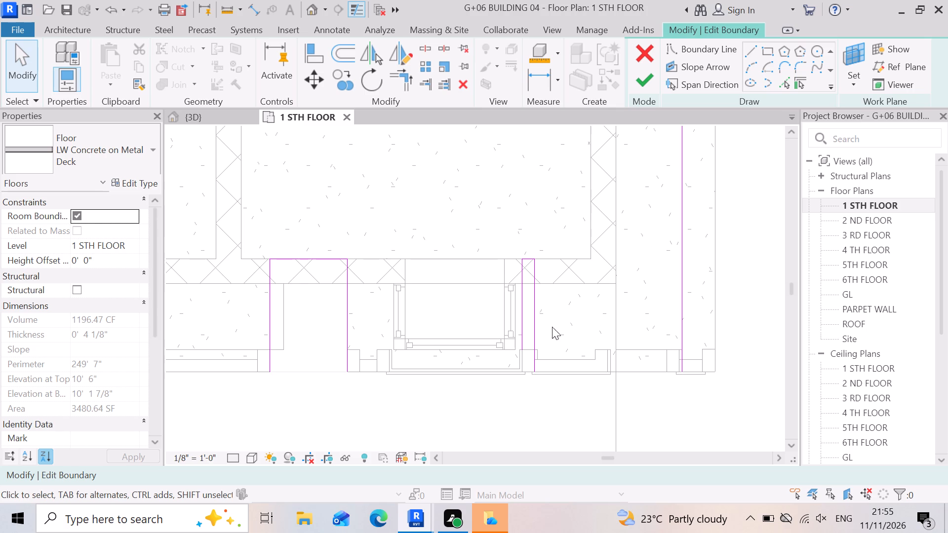
scroll(517, 268, up, 10)
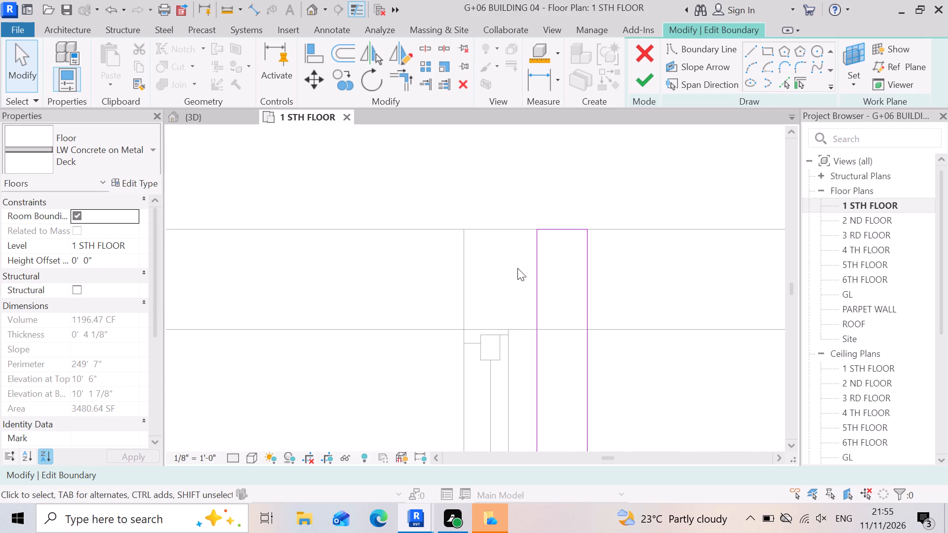
scroll(572, 240, down, 3)
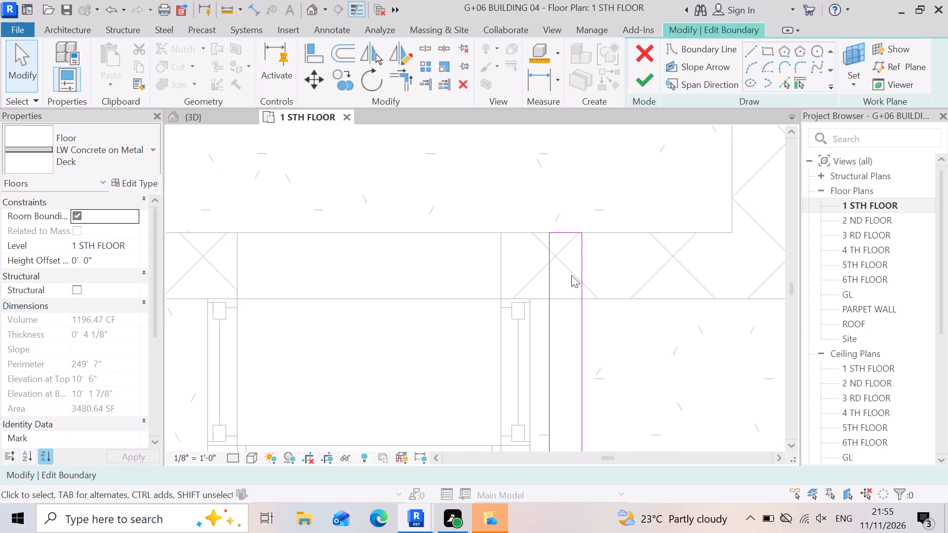
scroll(593, 284, down, 7)
Extend the left boundary line of the narrow fifth recess outward to the front wall's outer edge, making it 3'-5" long.
scroll(593, 349, up, 1)
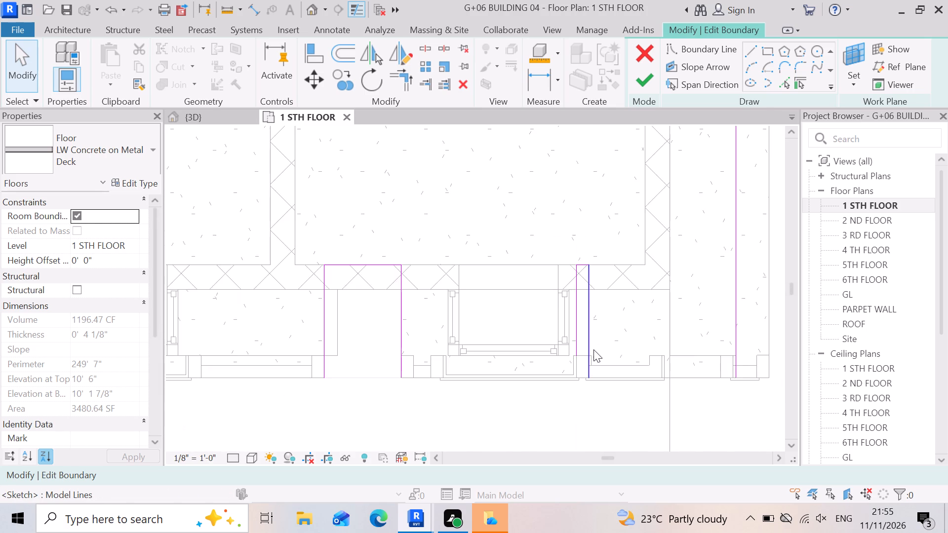
scroll(593, 349, up, 7)
scroll(568, 396, up, 6)
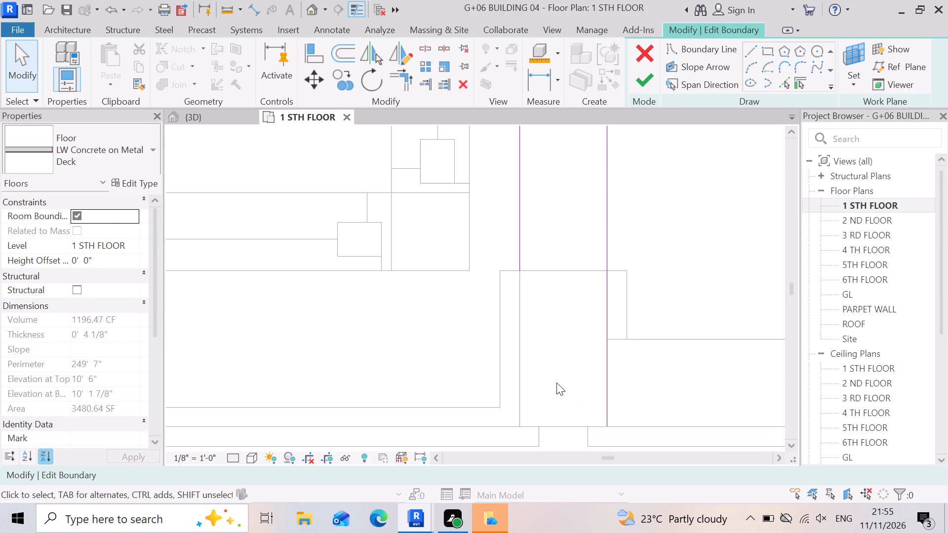
scroll(558, 351, down, 12)
scroll(559, 373, up, 9)
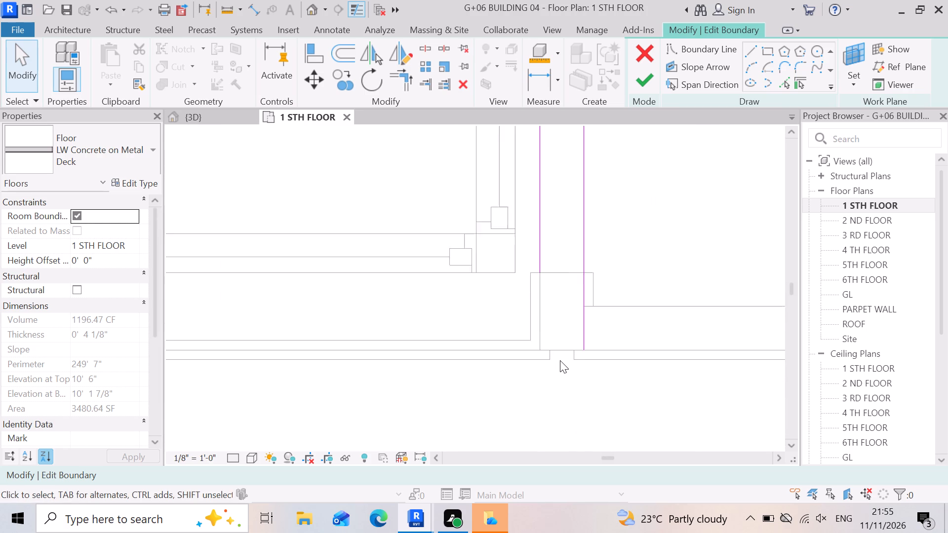
scroll(541, 352, up, 3)
scroll(557, 307, down, 4)
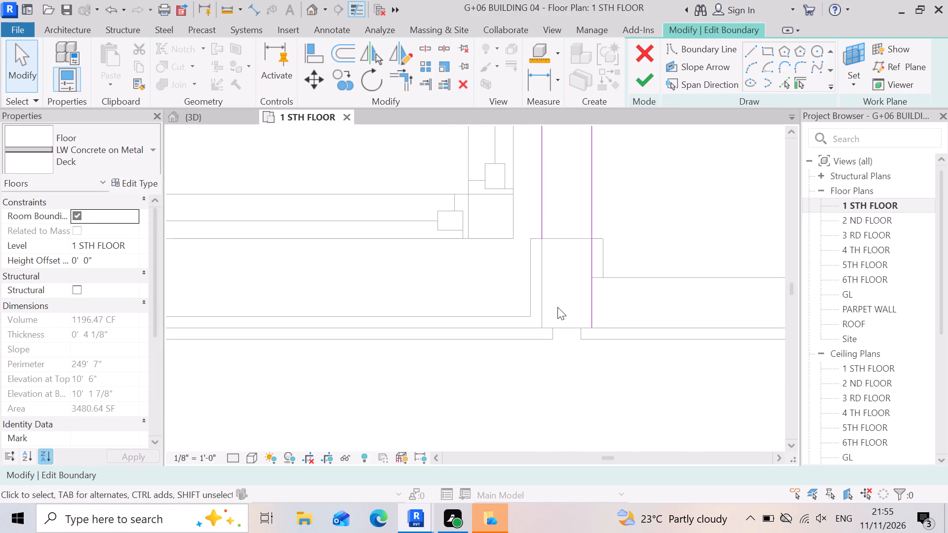
click(542, 232)
scroll(535, 259, up, 3)
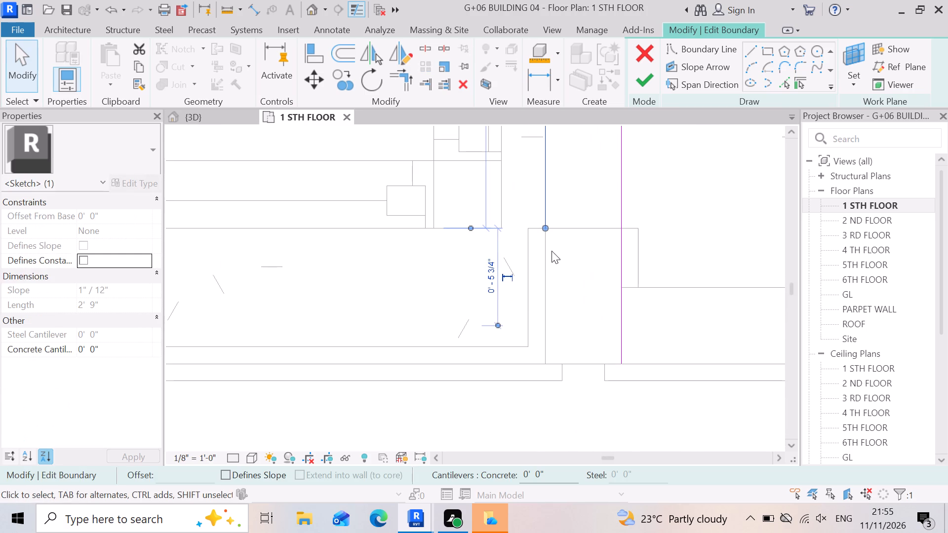
drag(546, 225, 565, 303)
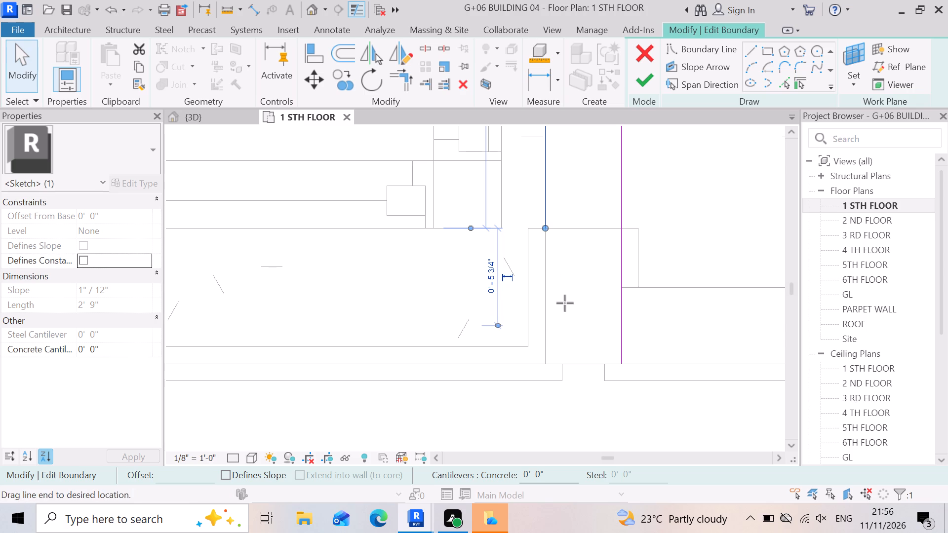
drag(565, 303, 549, 361)
scroll(561, 357, down, 3)
click(598, 409)
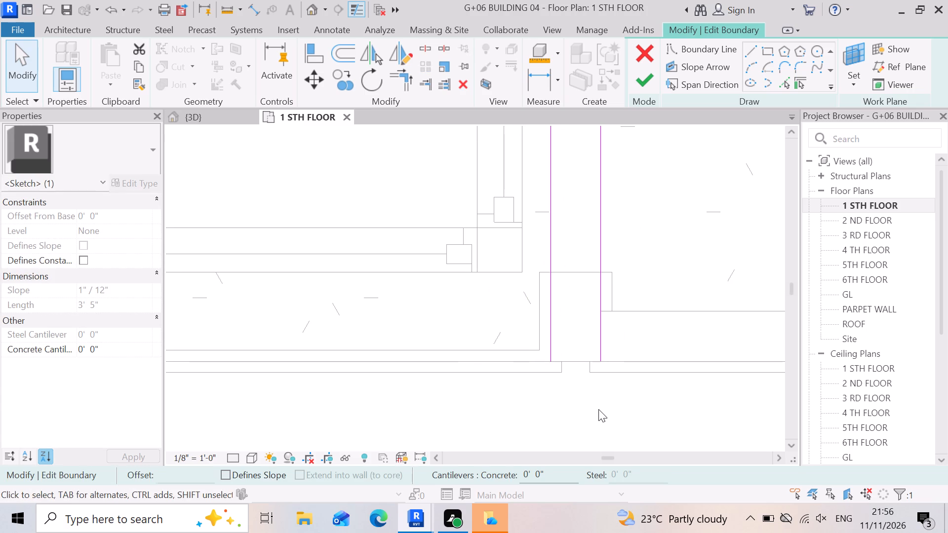
Examine the ends of the slab boundary lines at the narrow fifth recess and along the front wall's outer edge.
scroll(591, 386, up, 3)
scroll(545, 367, up, 4)
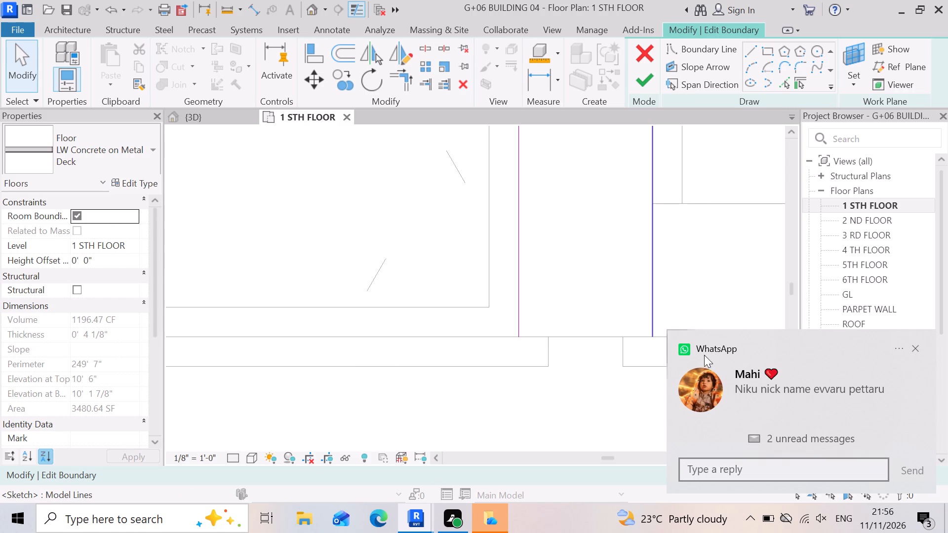
click(917, 343)
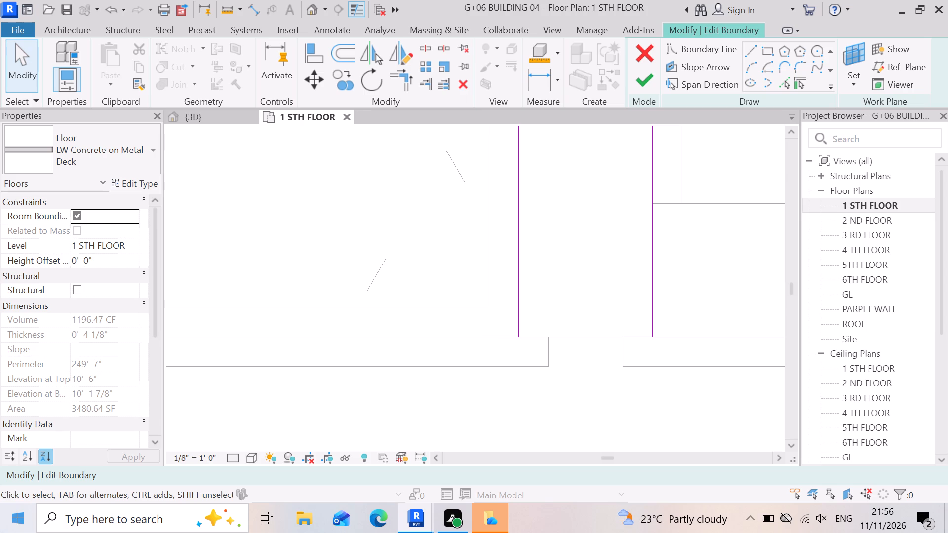
scroll(526, 340, down, 4)
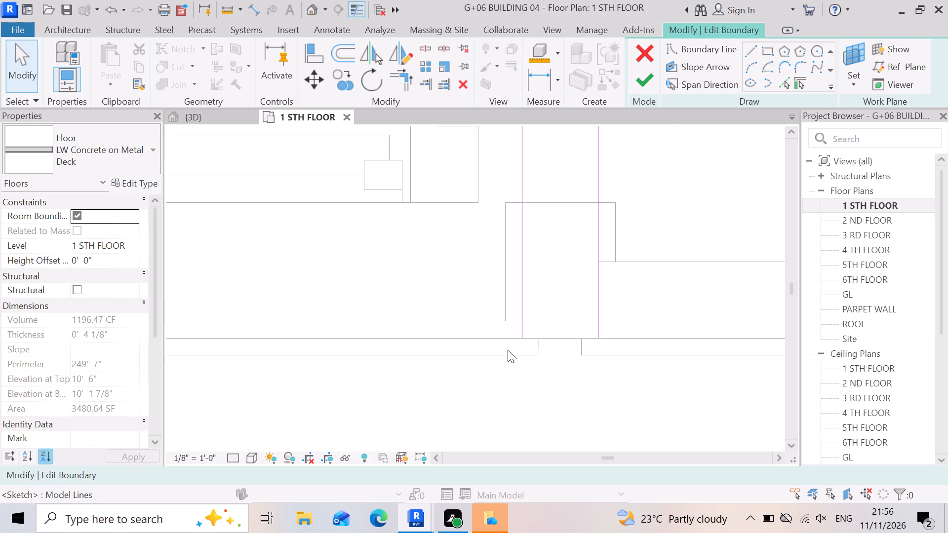
scroll(628, 279, down, 3)
scroll(618, 336, down, 4)
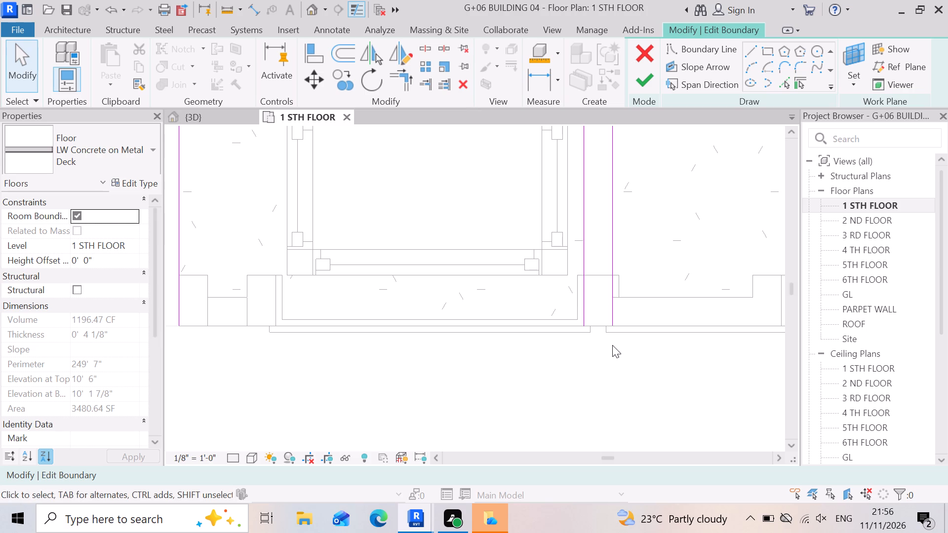
scroll(611, 345, down, 6)
scroll(605, 190, up, 5)
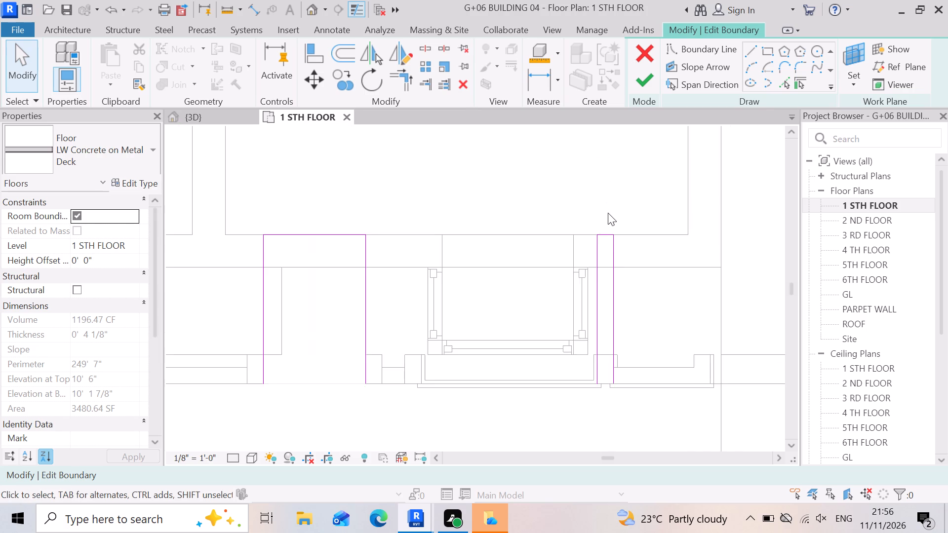
scroll(608, 213, up, 8)
Inspect the short inner boundary line of the narrow fifth recess and the neighbouring recess lines along the front wall.
click(600, 238)
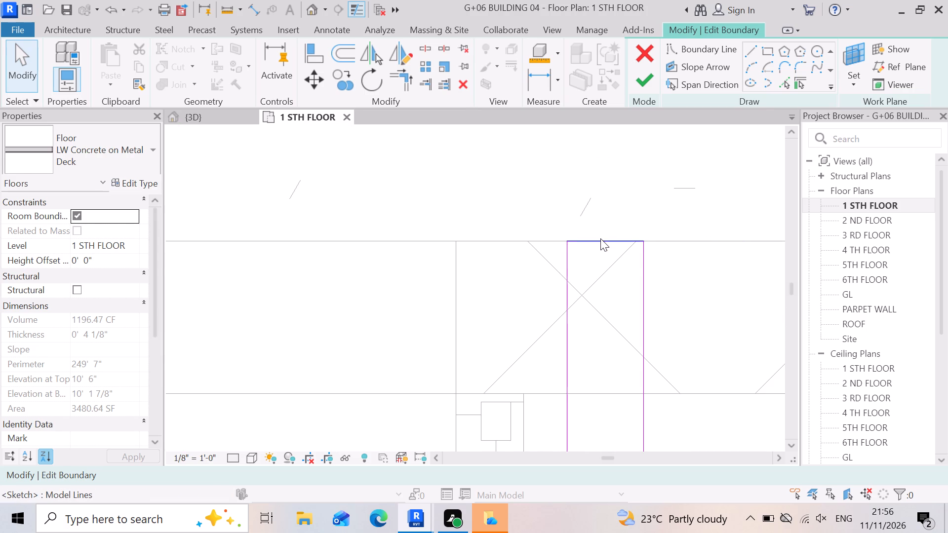
scroll(608, 229, down, 11)
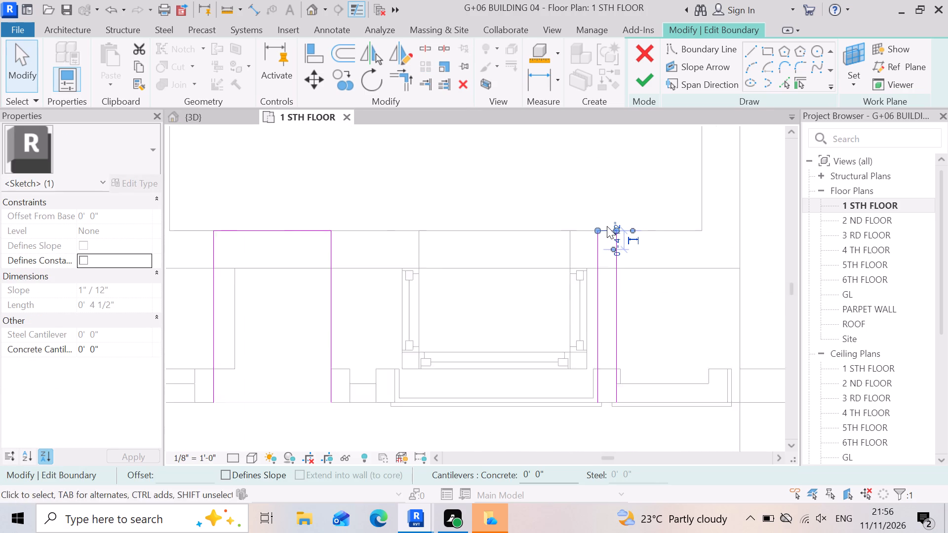
scroll(607, 223, down, 3)
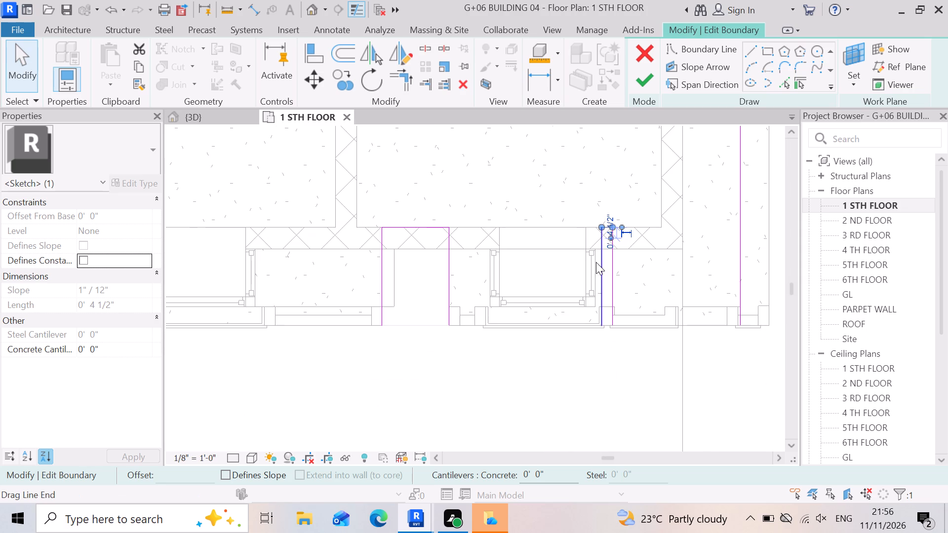
scroll(596, 284, up, 3)
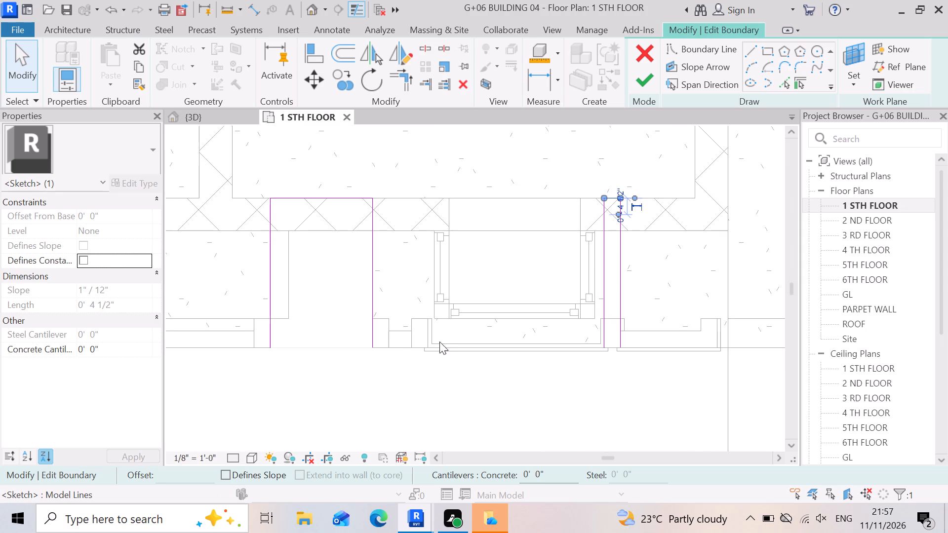
scroll(380, 276, down, 3)
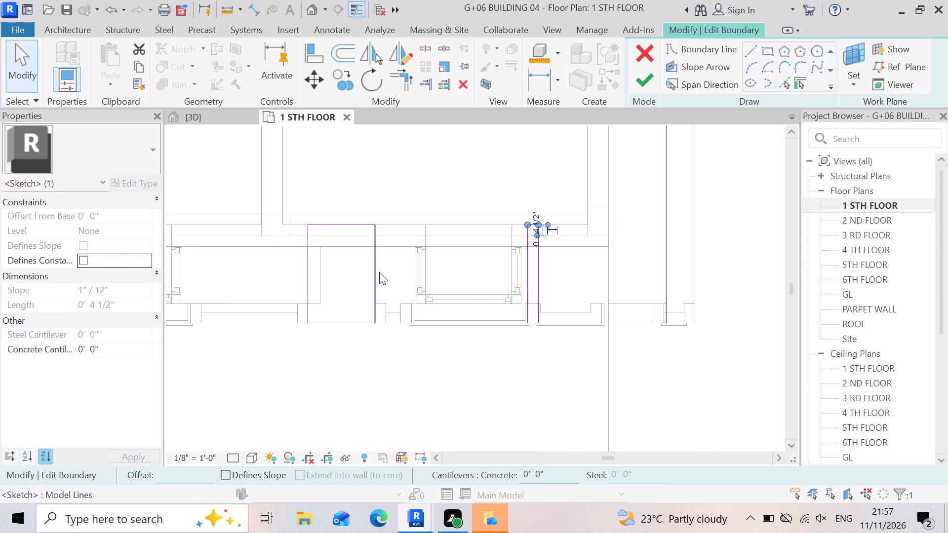
scroll(428, 346, up, 3)
scroll(403, 303, down, 3)
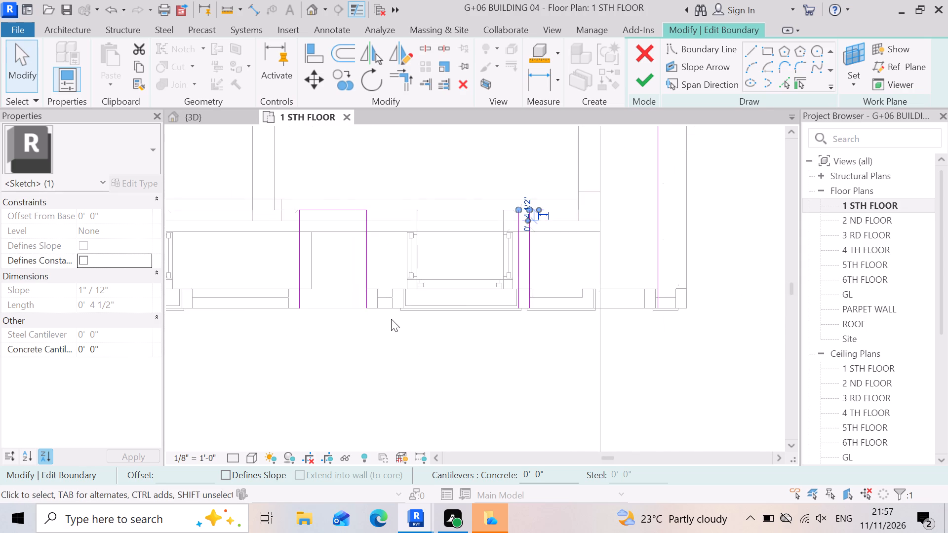
scroll(391, 319, up, 3)
scroll(401, 314, down, 7)
scroll(446, 322, up, 4)
scroll(500, 240, up, 8)
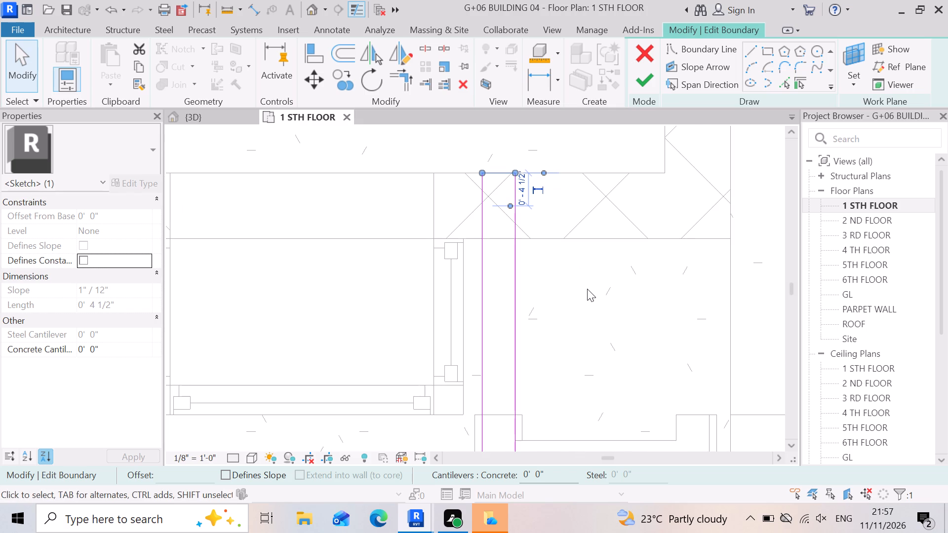
scroll(595, 265, down, 11)
click(560, 396)
scroll(637, 314, down, 4)
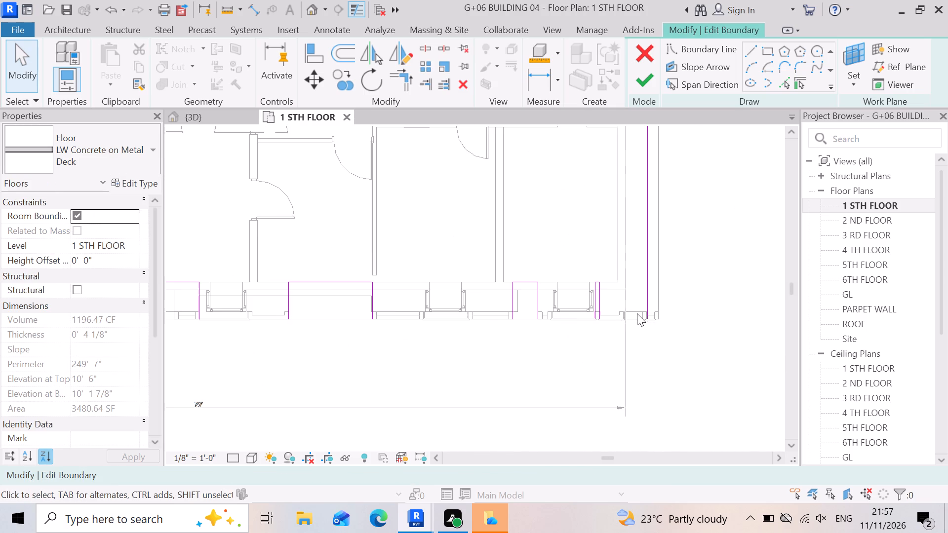
scroll(612, 315, down, 3)
scroll(413, 336, up, 9)
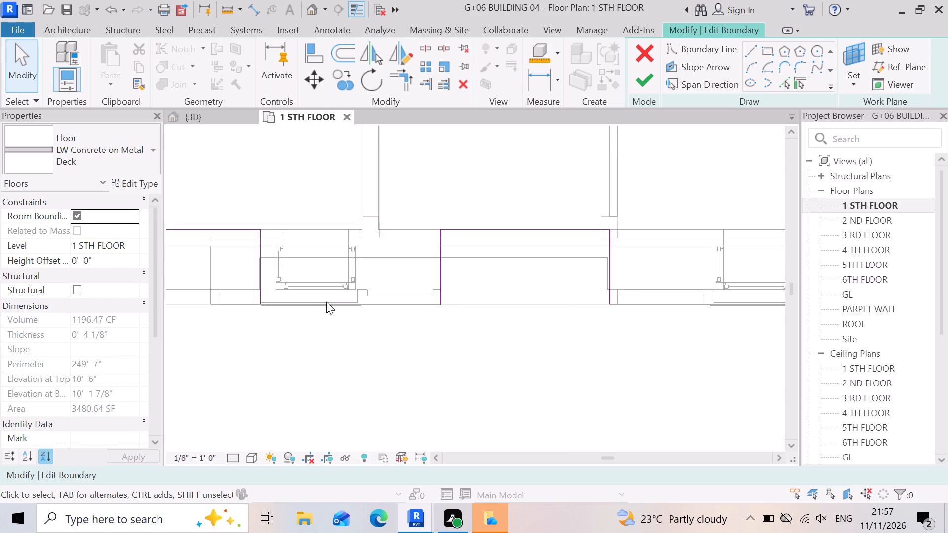
scroll(484, 308, up, 7)
scroll(407, 274, up, 3)
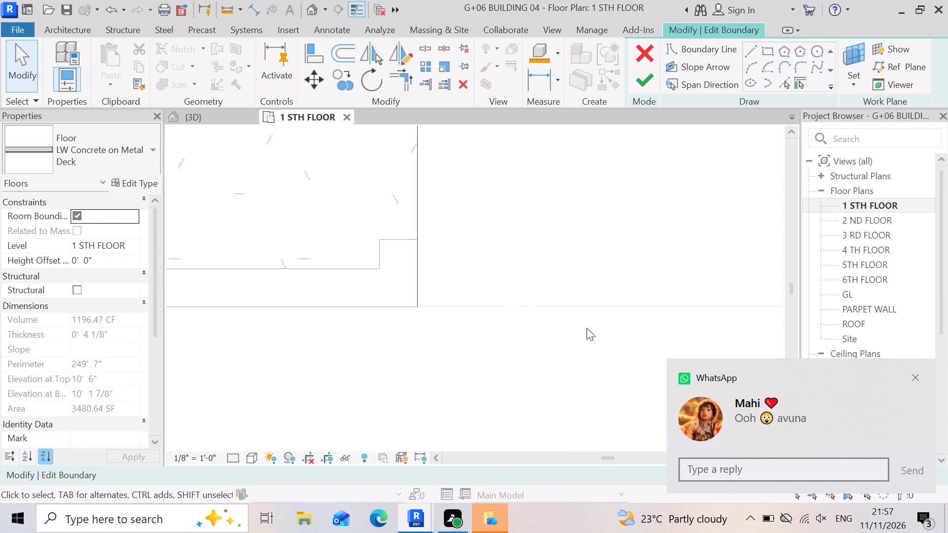
Reply "haa" to the incoming WhatsApp message.
click(747, 469)
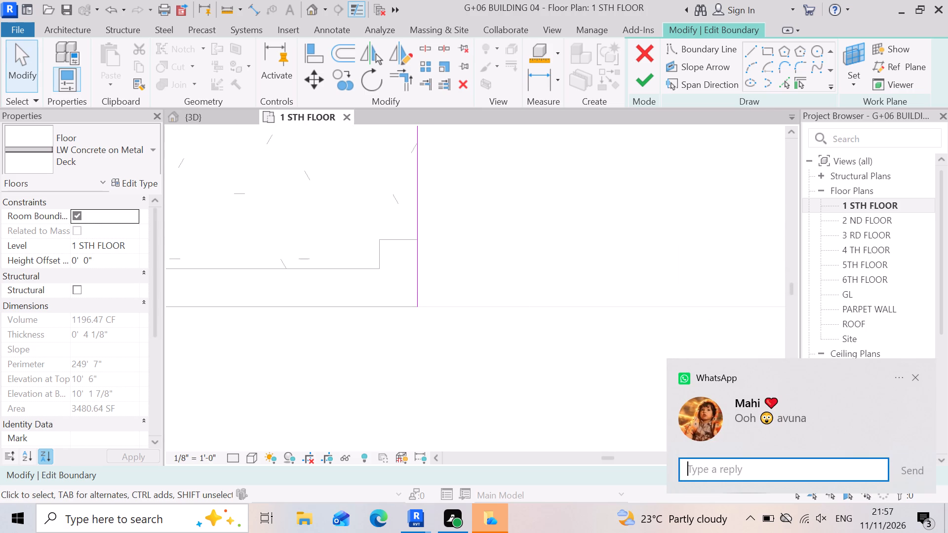
key(h)
text(aa)
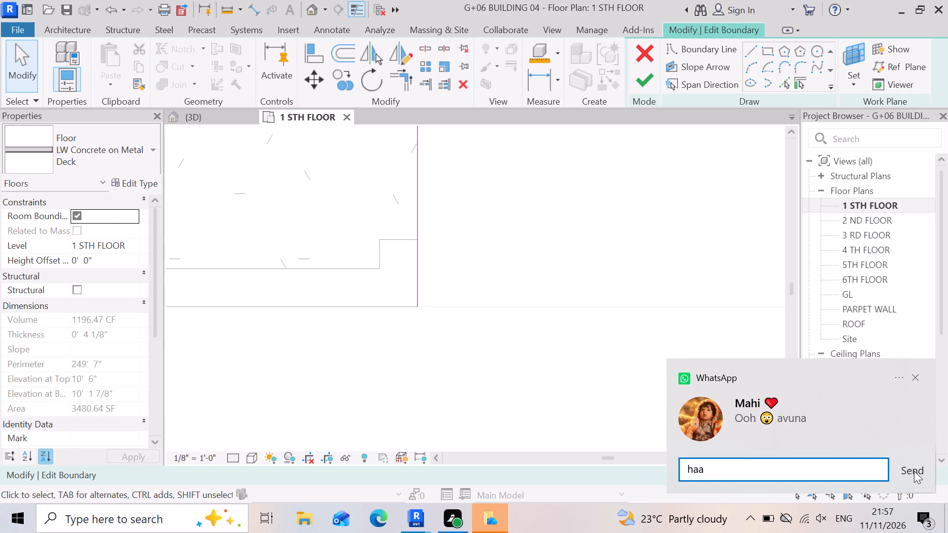
click(914, 471)
Examine the slab boundary lines around the middle front recesses, from the inner wall face to the outer wall edge.
scroll(660, 373, down, 8)
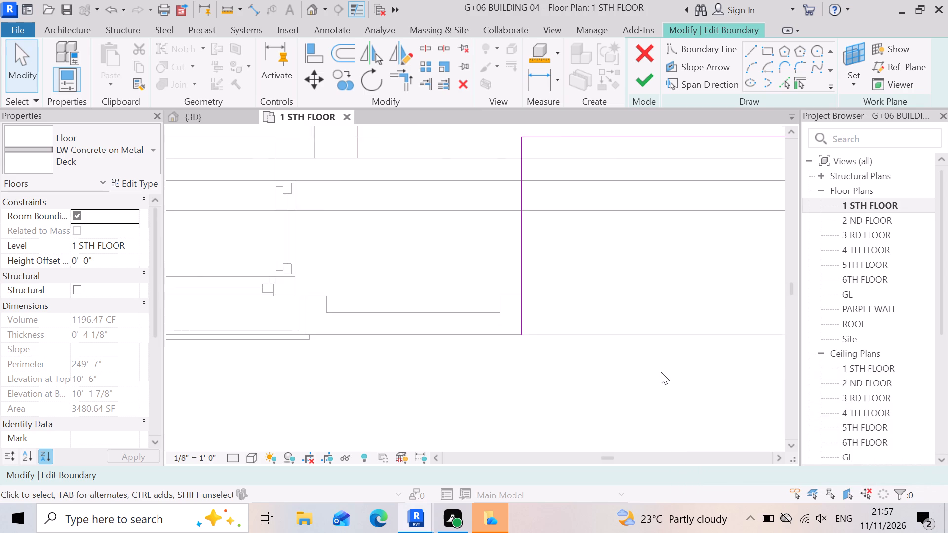
scroll(658, 361, down, 4)
scroll(680, 285, up, 4)
scroll(492, 283, down, 2)
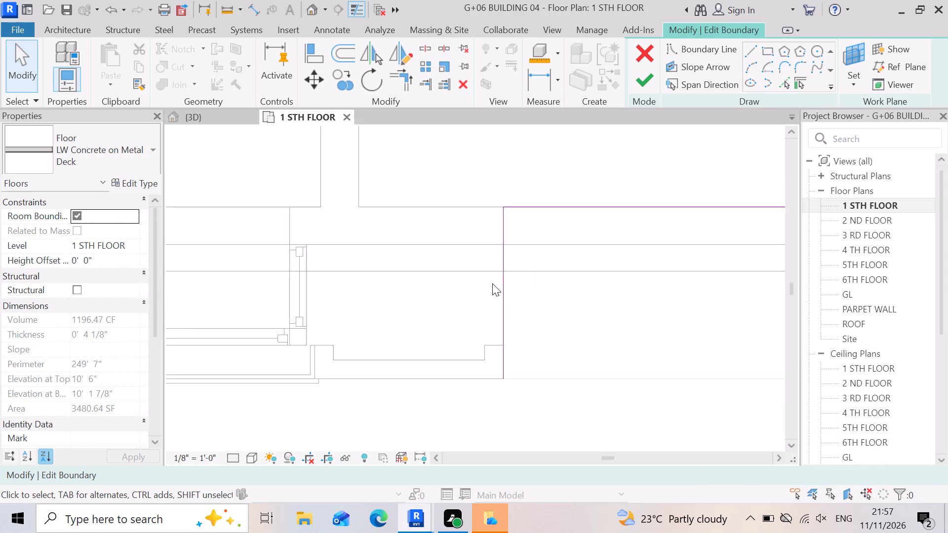
scroll(492, 283, down, 5)
scroll(527, 319, down, 5)
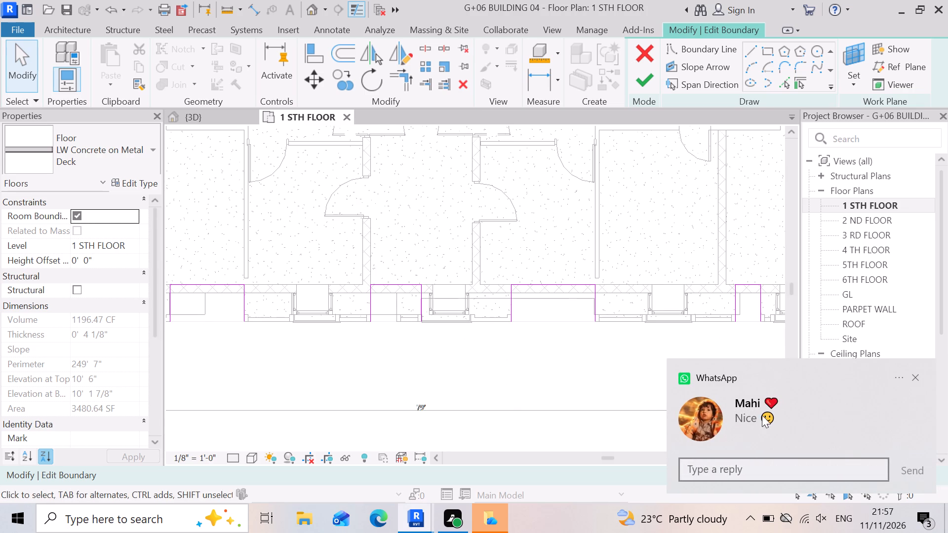
Reply "tq" to the new WhatsApp message.
click(810, 472)
text(tq)
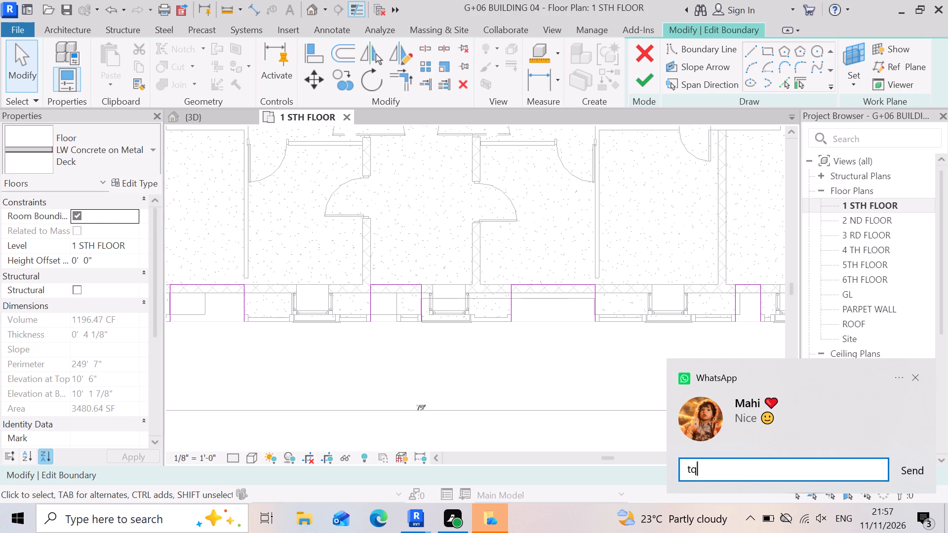
click(909, 467)
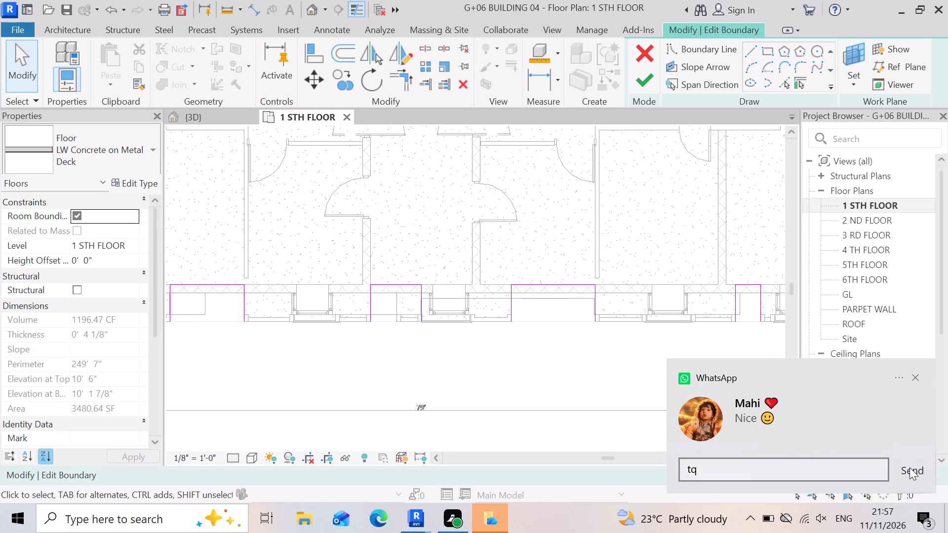
Examine the slab boundary along the plan's left side and around the first front recess.
scroll(635, 336, down, 8)
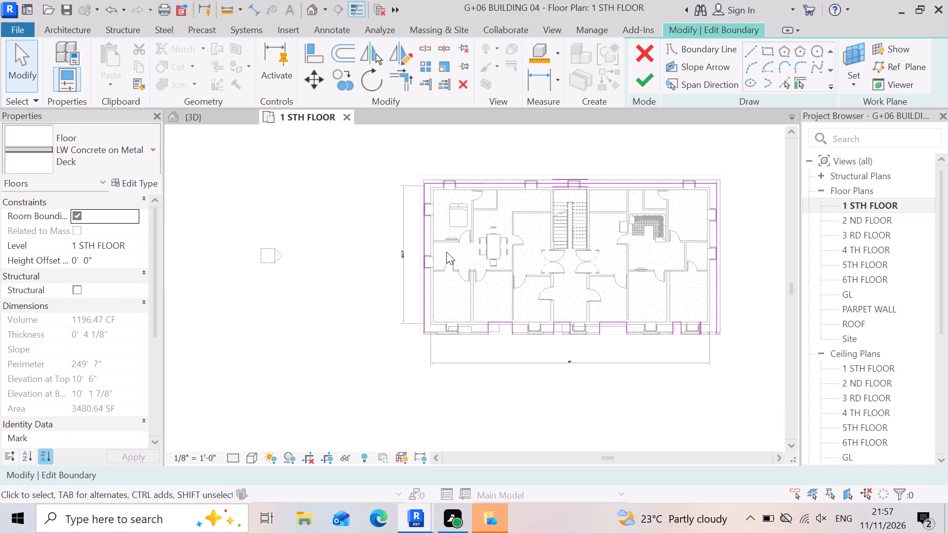
scroll(441, 229, up, 6)
scroll(432, 124, up, 3)
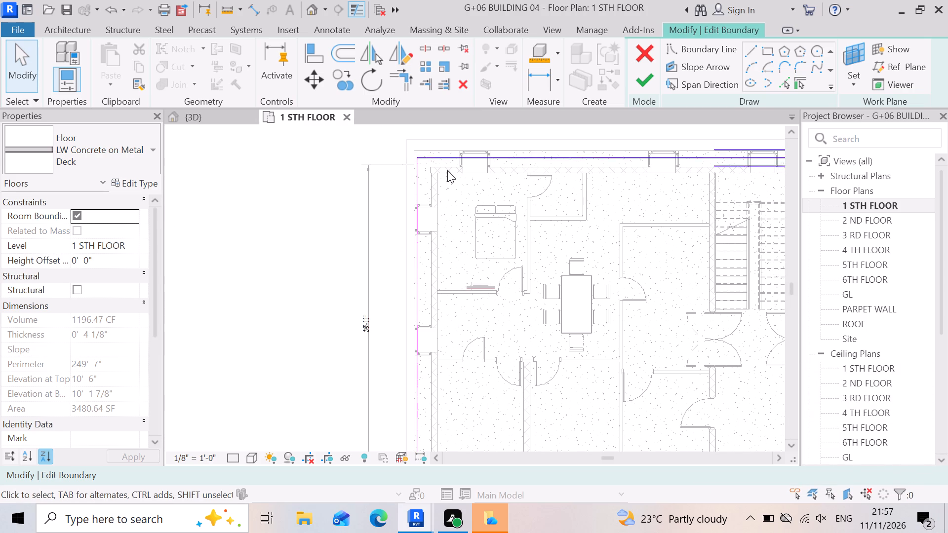
scroll(452, 171, up, 7)
scroll(464, 178, down, 6)
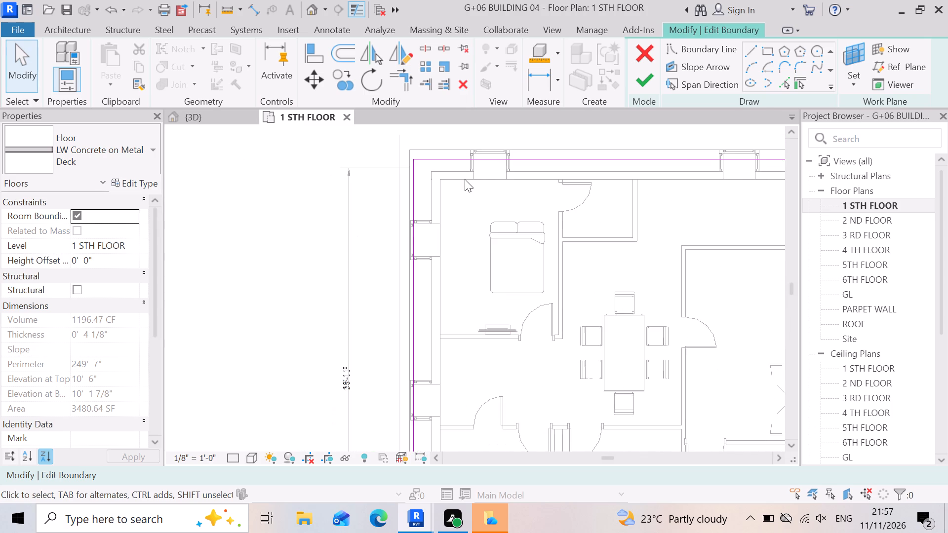
scroll(465, 179, down, 7)
scroll(476, 381, up, 8)
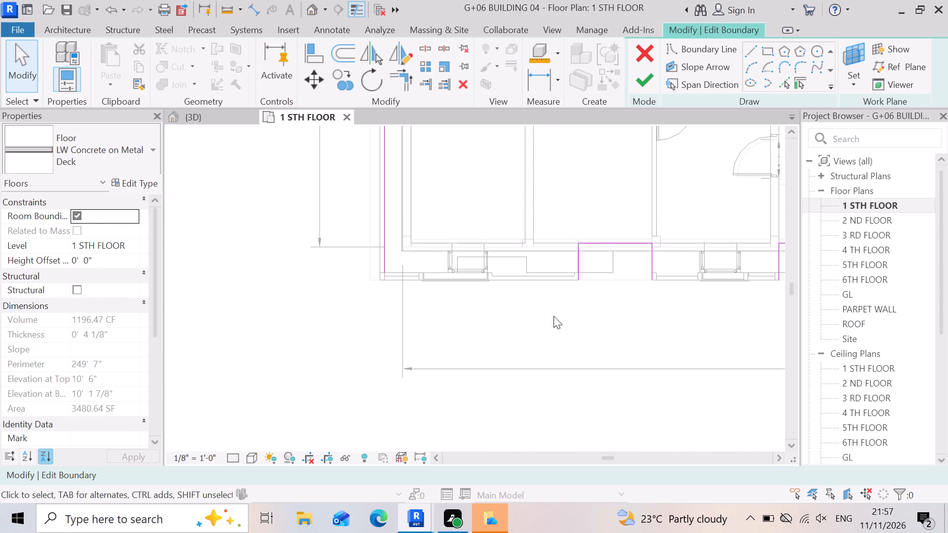
scroll(581, 289, up, 12)
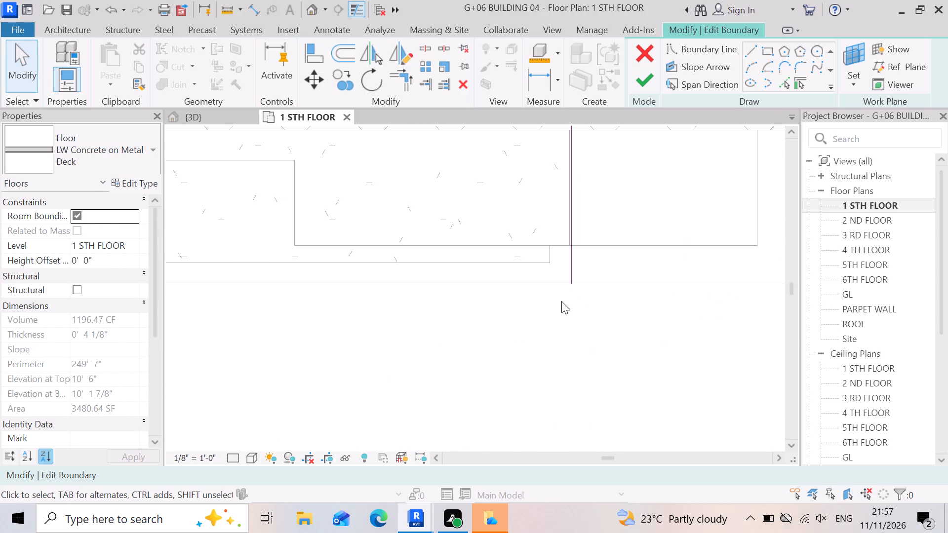
scroll(557, 293, down, 12)
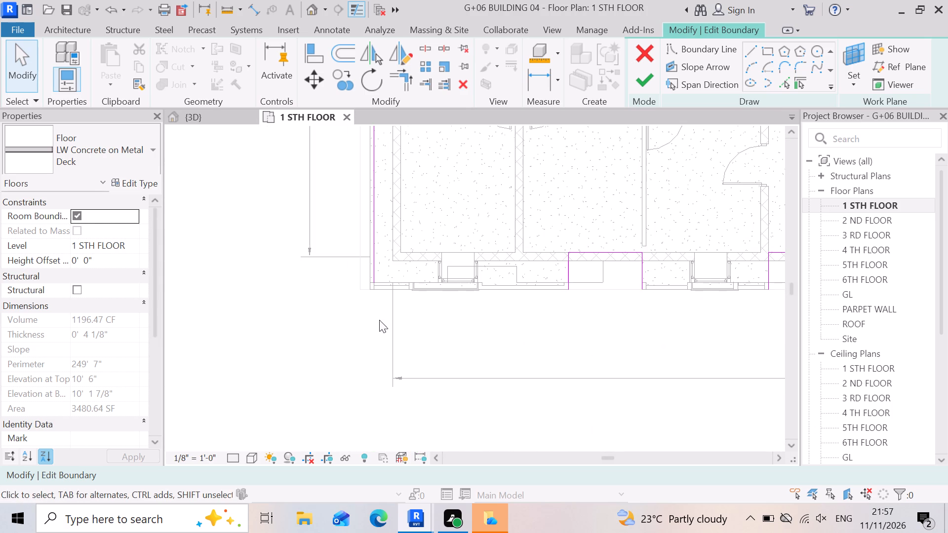
Extend the slab's left boundary line down to the outer edge of the front wall, making it about 42' 9" long.
scroll(410, 329, up, 14)
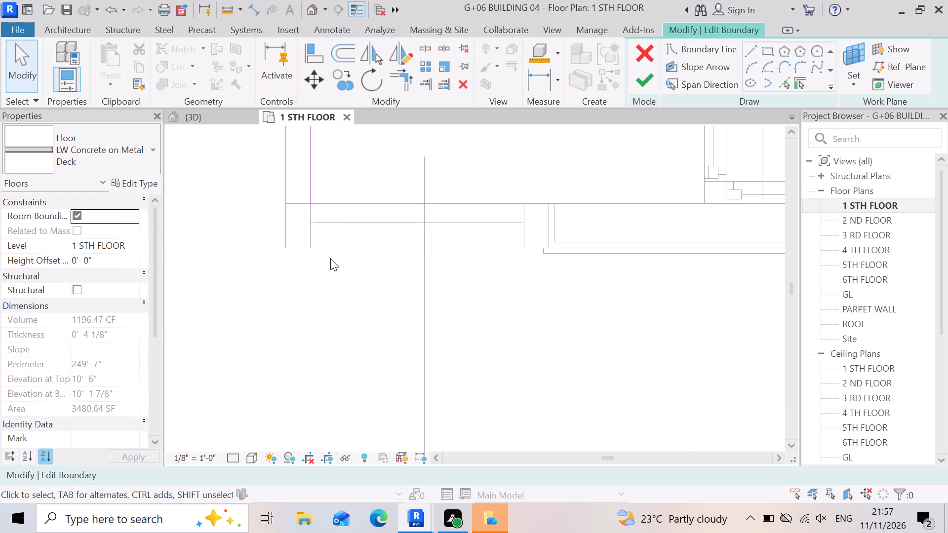
click(302, 190)
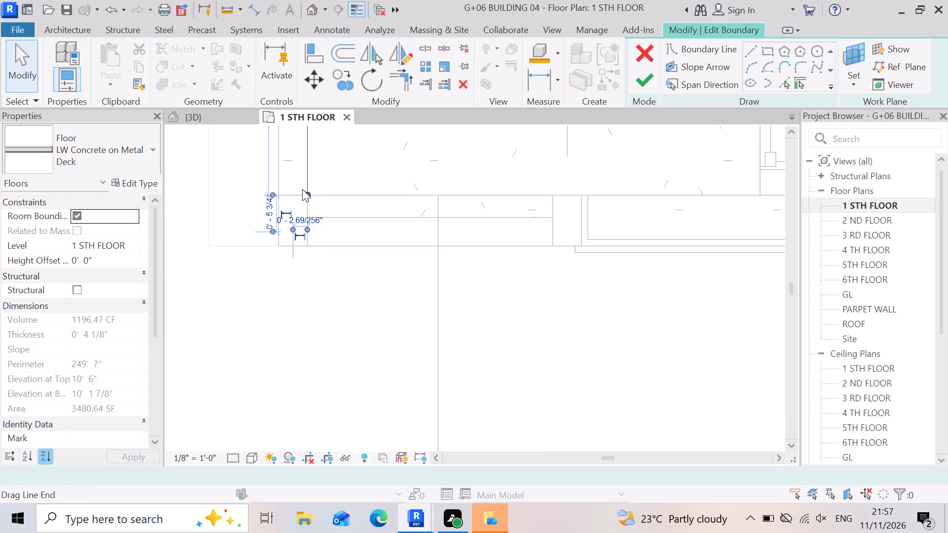
scroll(386, 256, down, 5)
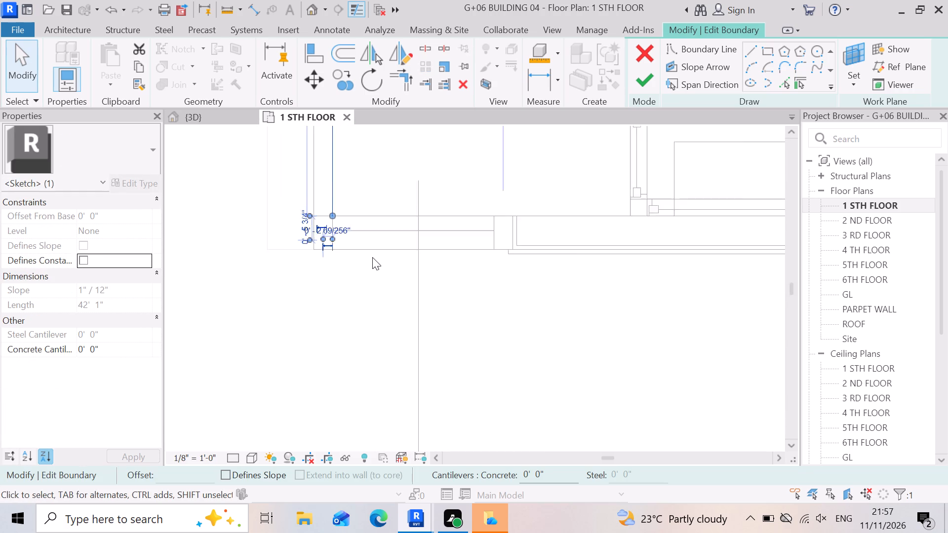
scroll(361, 259, up, 3)
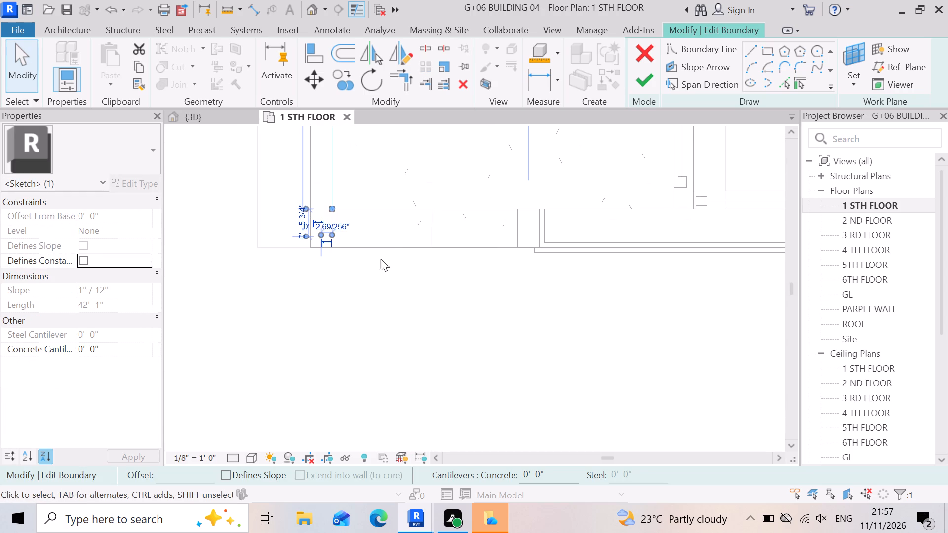
scroll(372, 242, down, 7)
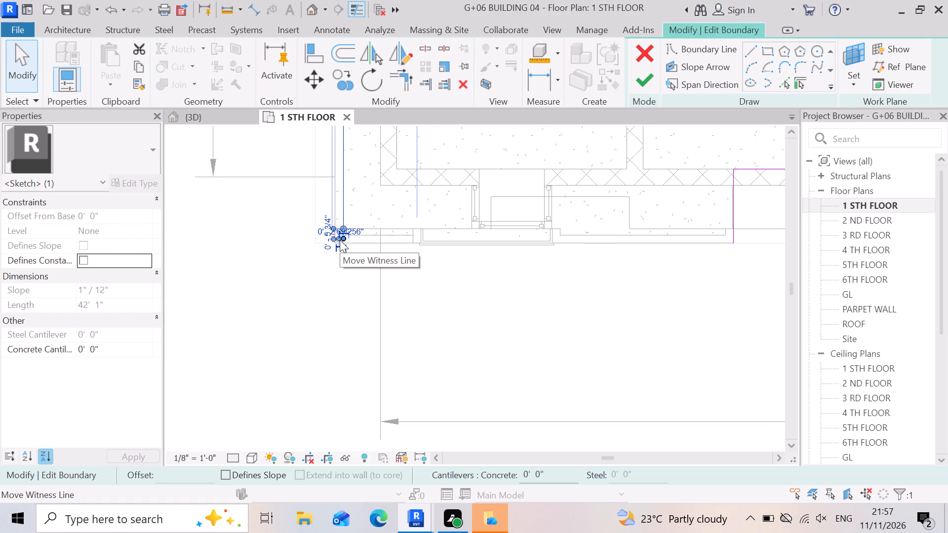
scroll(340, 240, up, 3)
scroll(348, 243, down, 8)
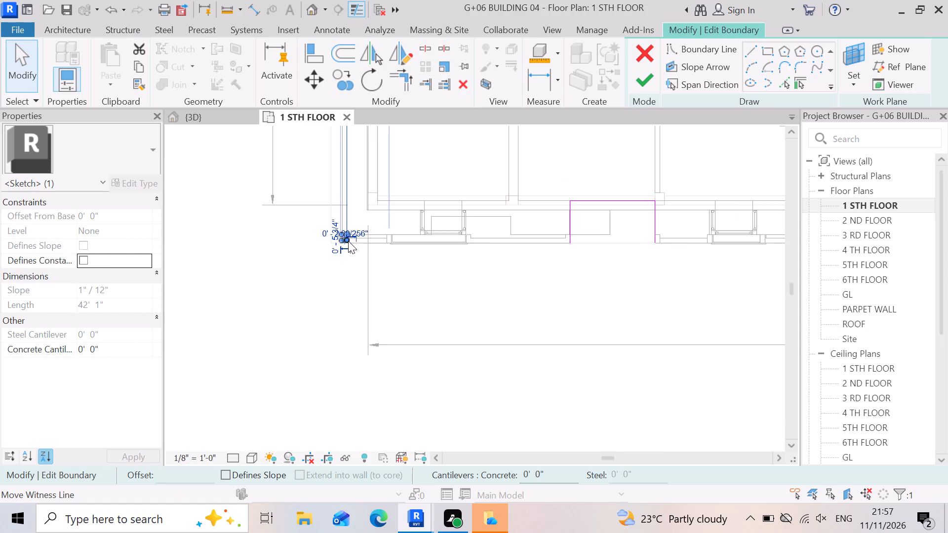
scroll(348, 241, down, 2)
scroll(433, 276, up, 3)
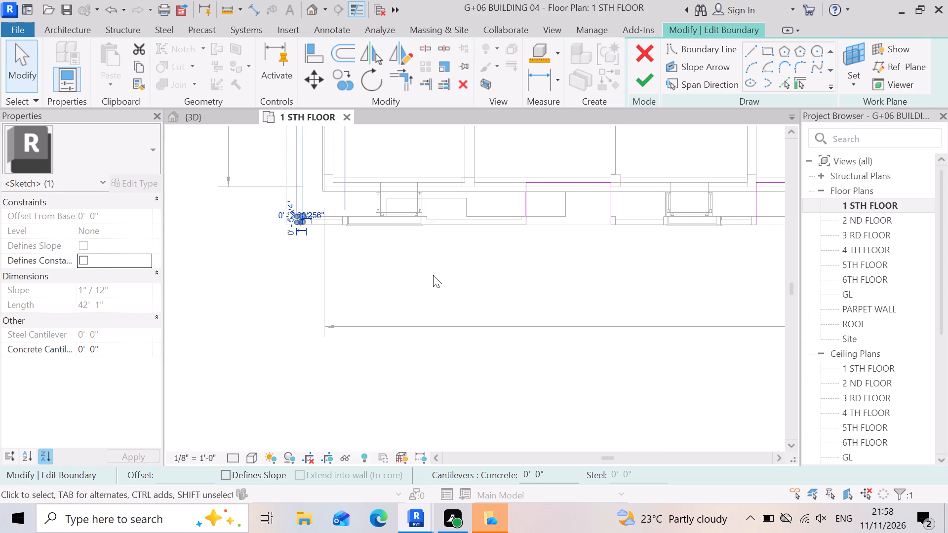
scroll(310, 214, up, 5)
click(427, 317)
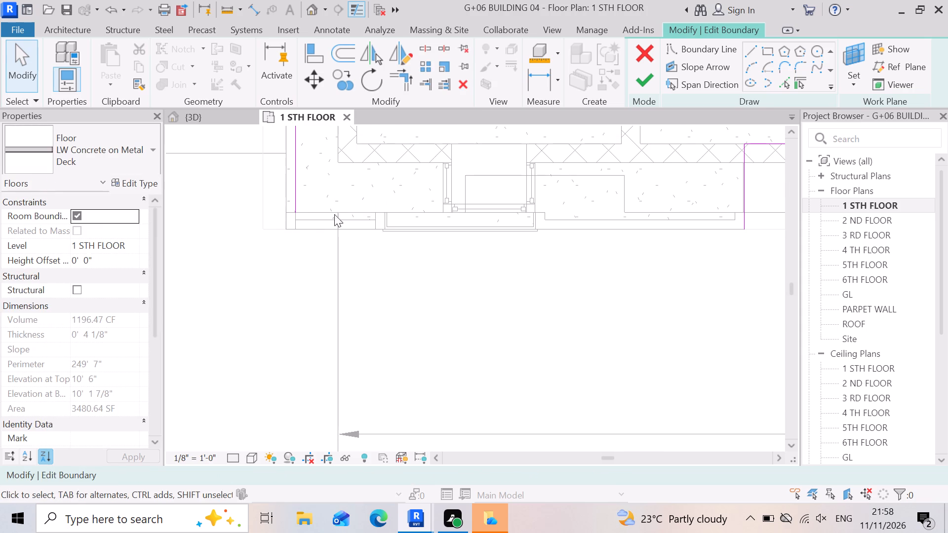
click(294, 205)
drag(297, 211, 304, 225)
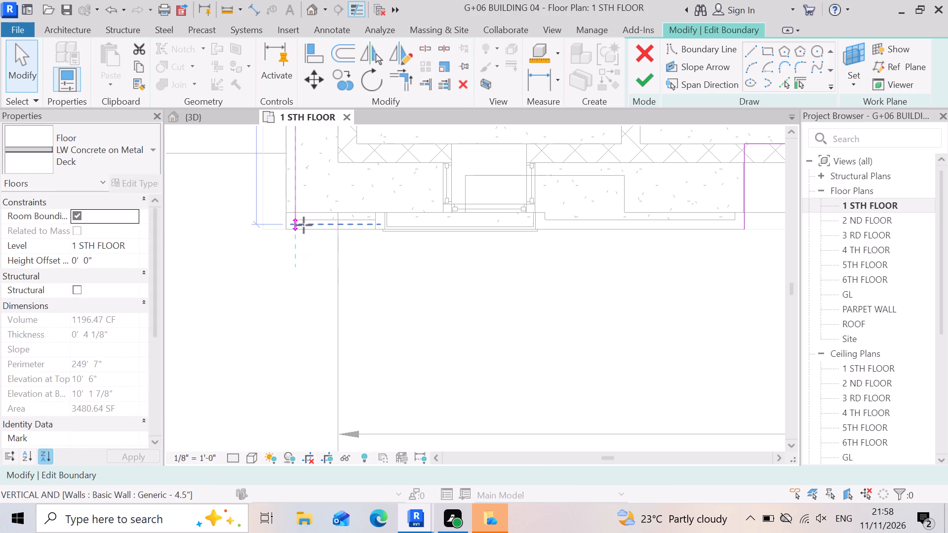
drag(304, 225, 302, 233)
click(257, 291)
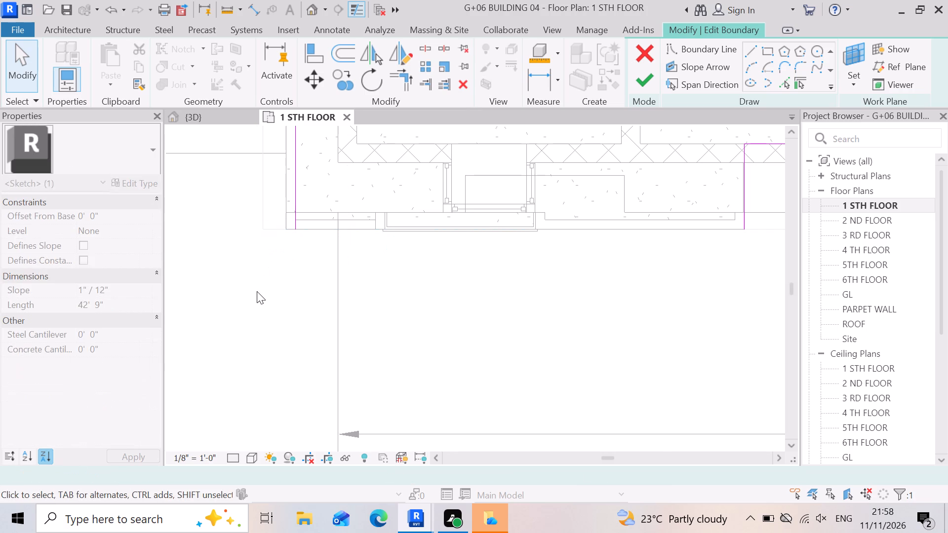
Draw a straight boundary line along the outer front wall edge from the slab's front-left corner to the first recess.
scroll(409, 256, up, 4)
scroll(242, 219, up, 5)
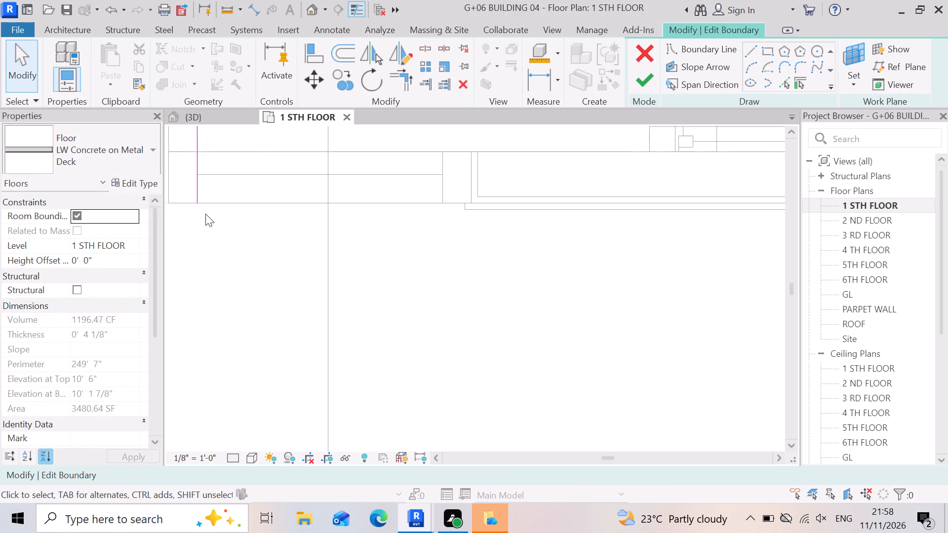
scroll(336, 246, down, 3)
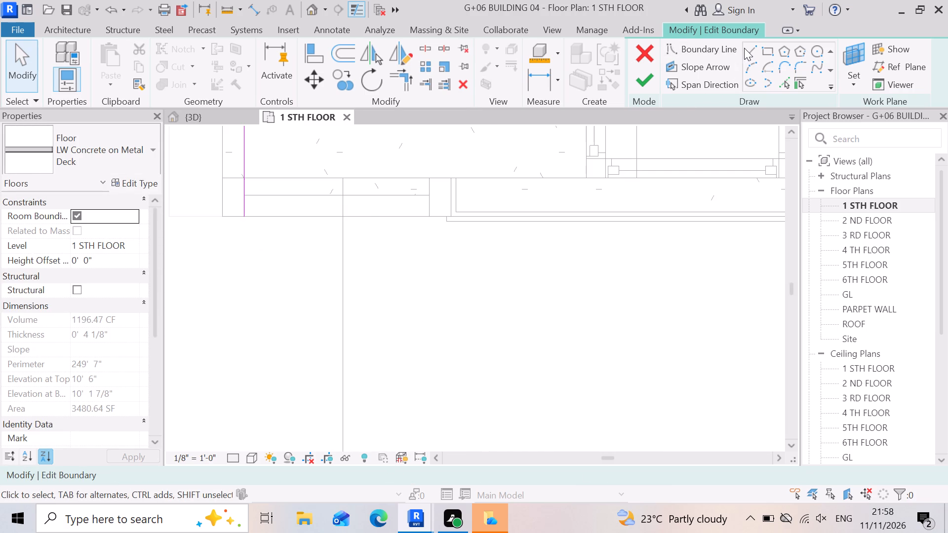
click(748, 56)
scroll(238, 237, up, 3)
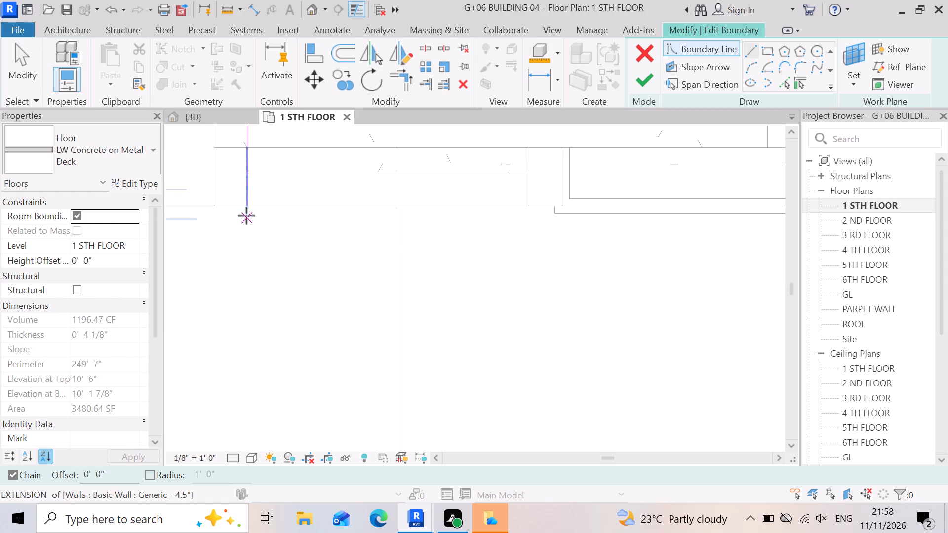
click(248, 208)
scroll(246, 210, down, 4)
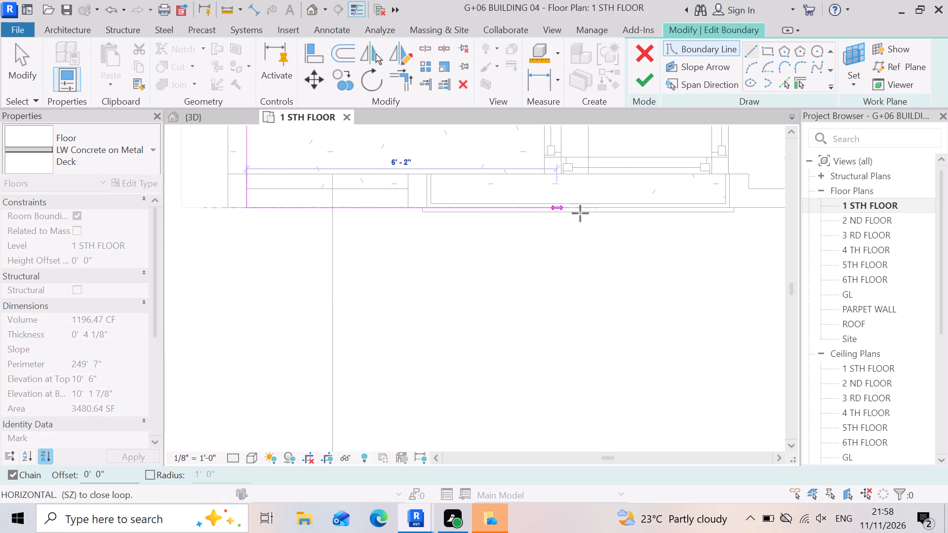
scroll(585, 206, down, 4)
scroll(686, 203, up, 3)
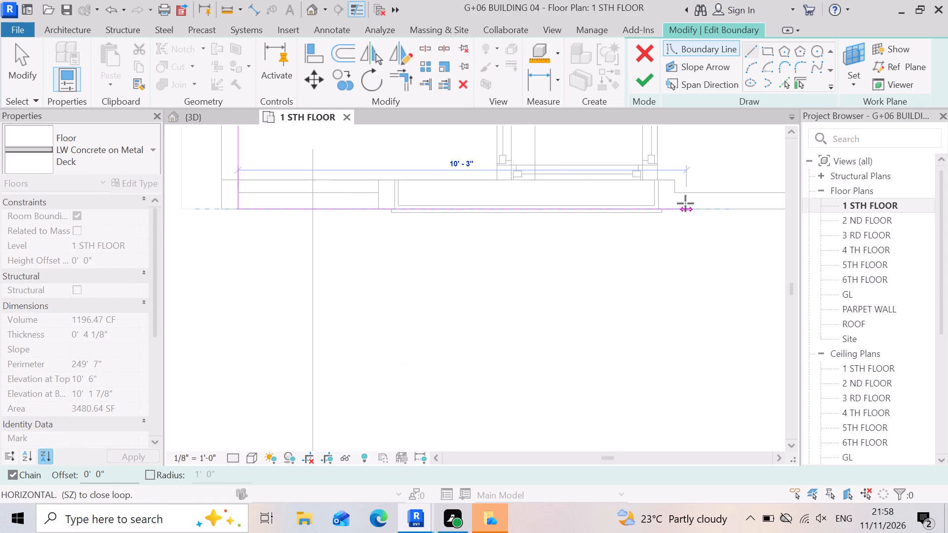
scroll(685, 203, up, 3)
scroll(571, 210, down, 11)
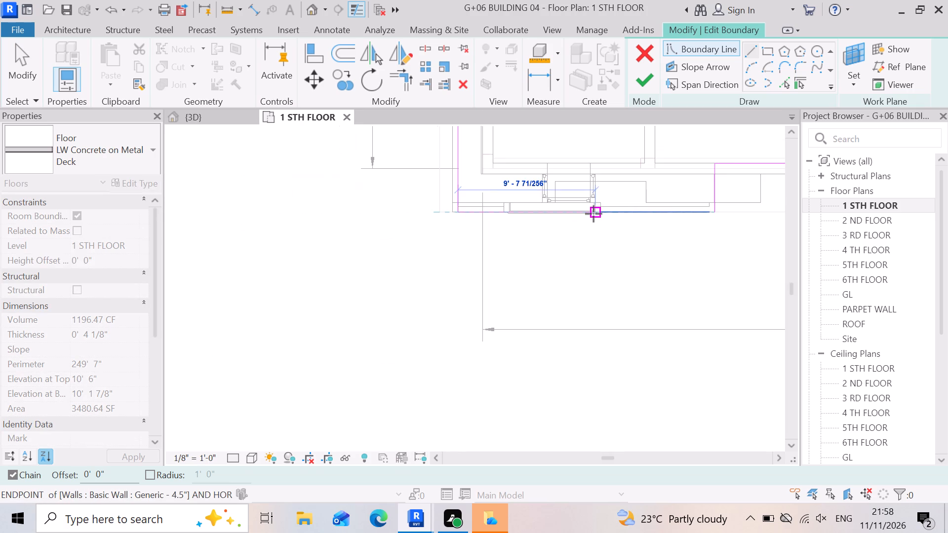
scroll(706, 216, up, 8)
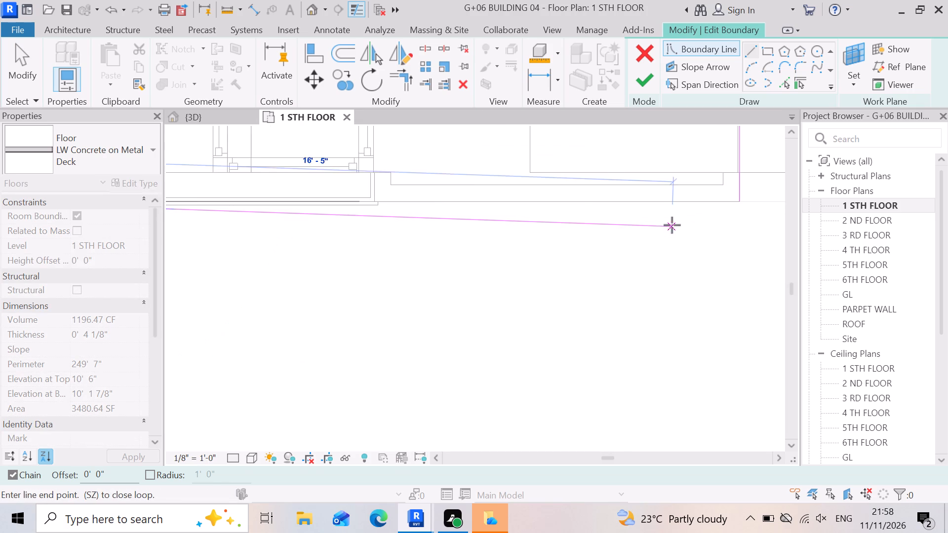
scroll(707, 219, up, 4)
scroll(624, 214, down, 3)
scroll(716, 194, up, 3)
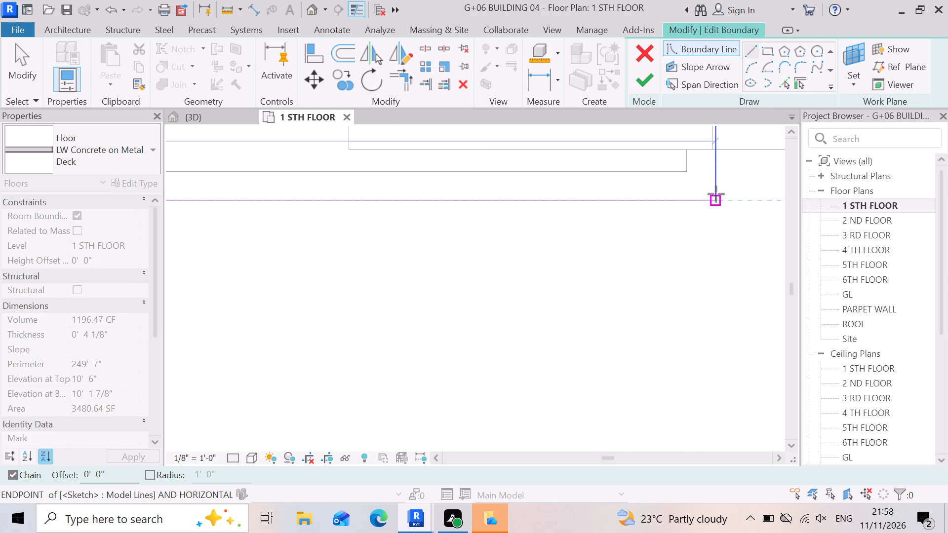
click(708, 200)
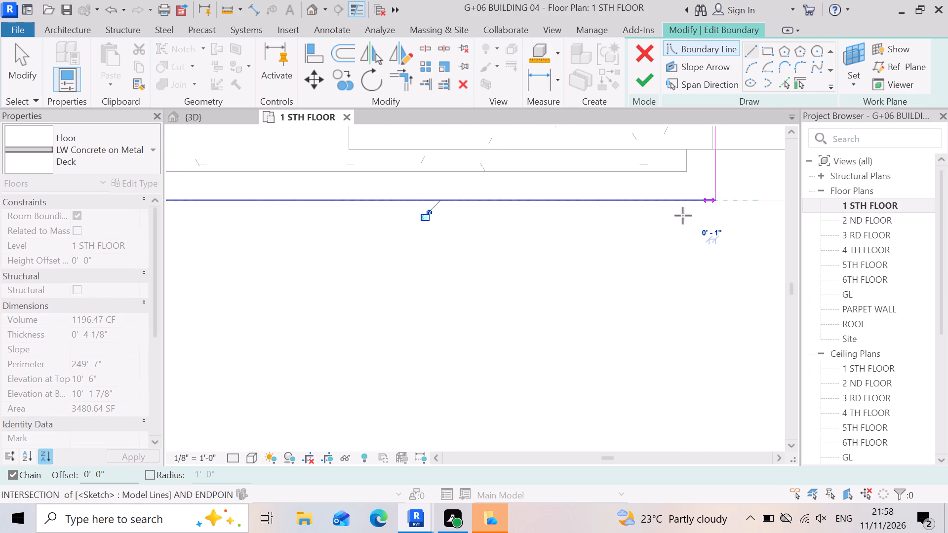
scroll(561, 244, down, 8)
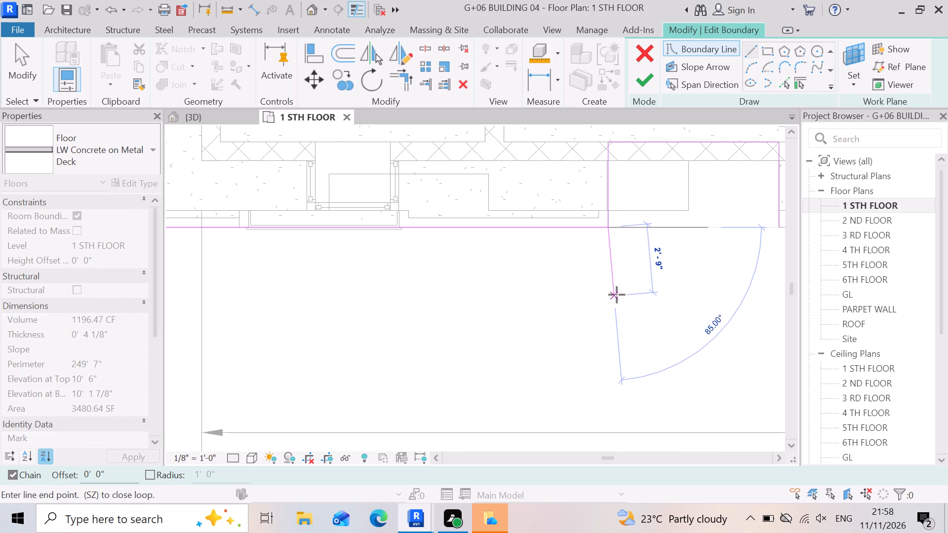
key(Escape)
Examine the slab boundary along the front edge for the remaining open stretches between the recesses.
scroll(617, 256, up, 3)
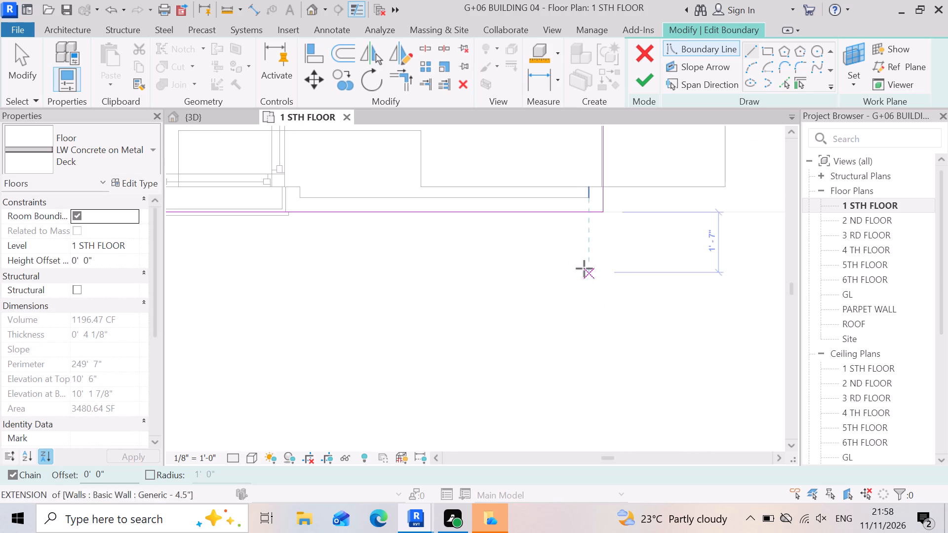
scroll(574, 261, down, 3)
scroll(579, 258, up, 6)
scroll(405, 219, down, 4)
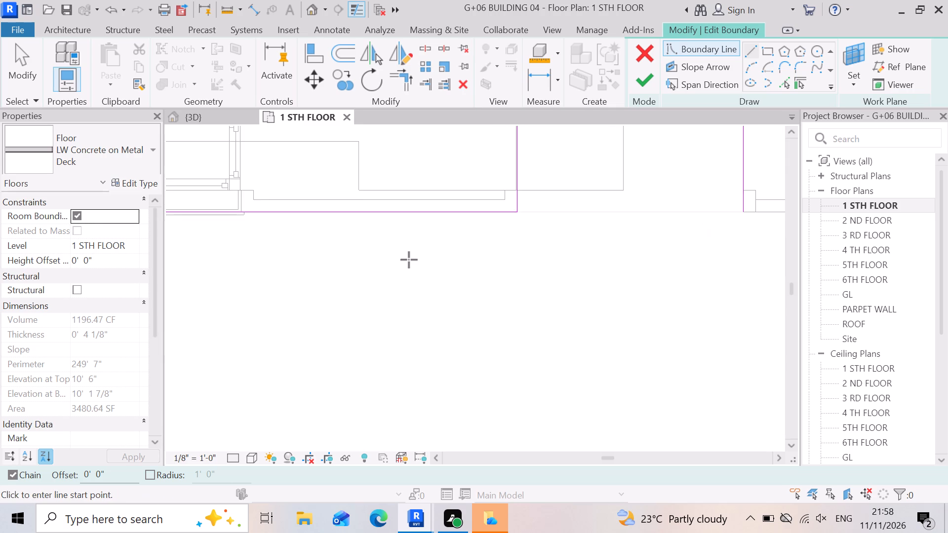
scroll(409, 260, down, 9)
scroll(521, 231, up, 3)
scroll(466, 221, up, 3)
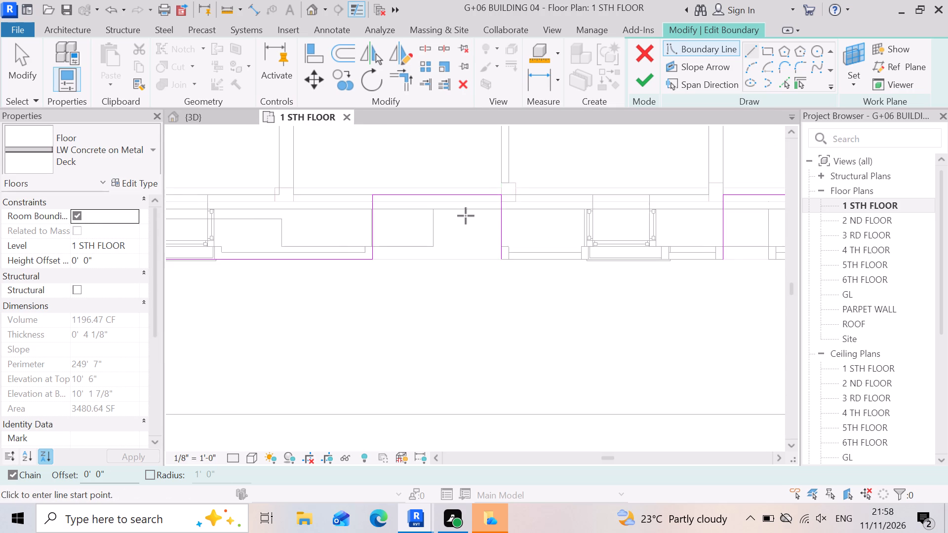
scroll(466, 216, up, 2)
scroll(416, 218, down, 7)
scroll(666, 256, up, 6)
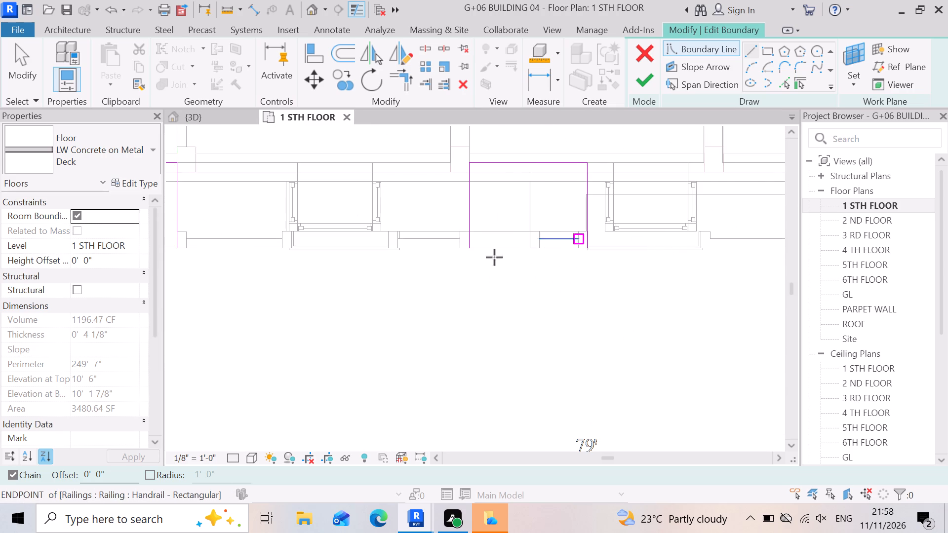
scroll(602, 264, down, 3)
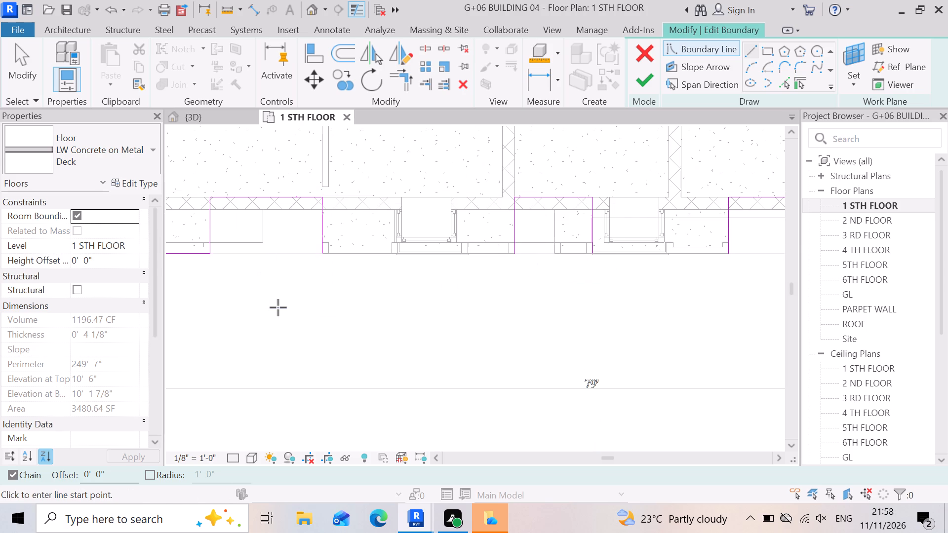
scroll(278, 307, up, 2)
scroll(547, 248, up, 3)
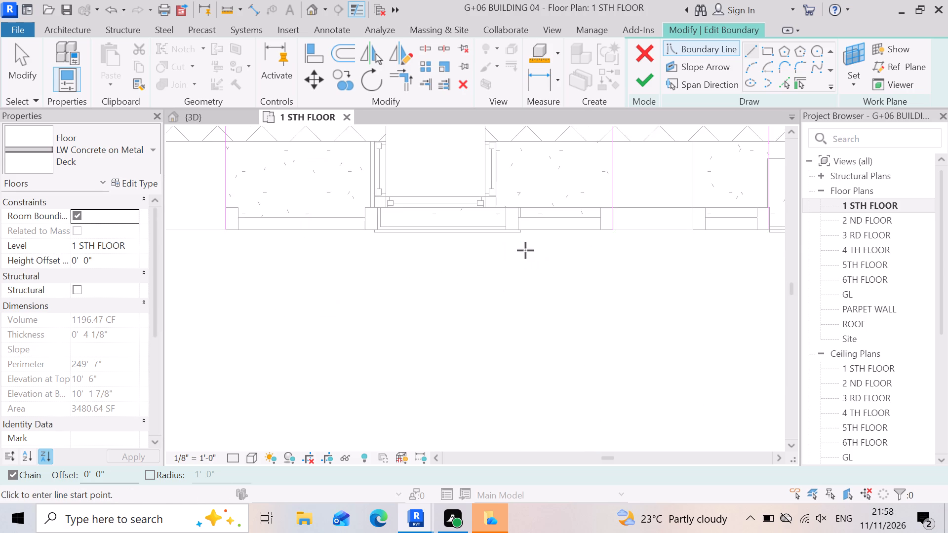
scroll(599, 228, down, 8)
scroll(420, 254, up, 5)
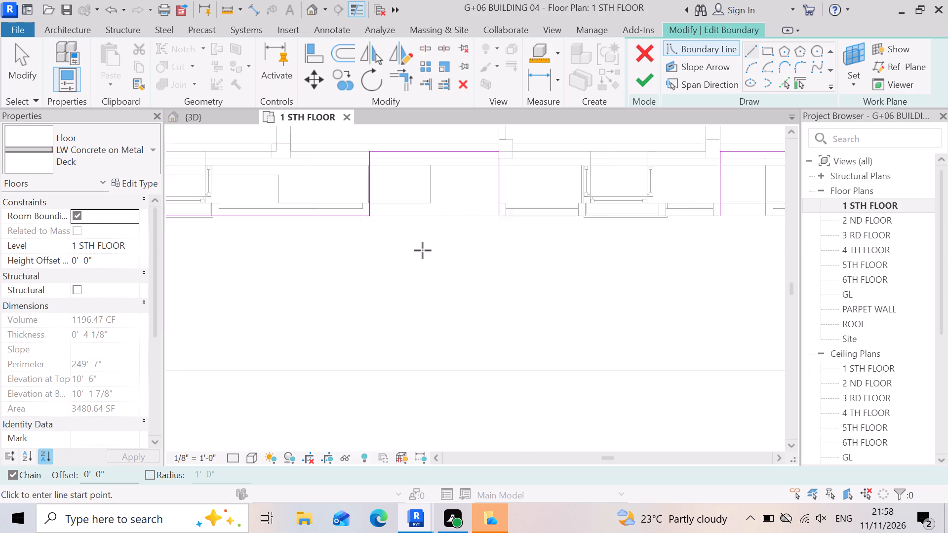
scroll(423, 250, up, 1)
scroll(532, 230, up, 2)
scroll(502, 225, down, 4)
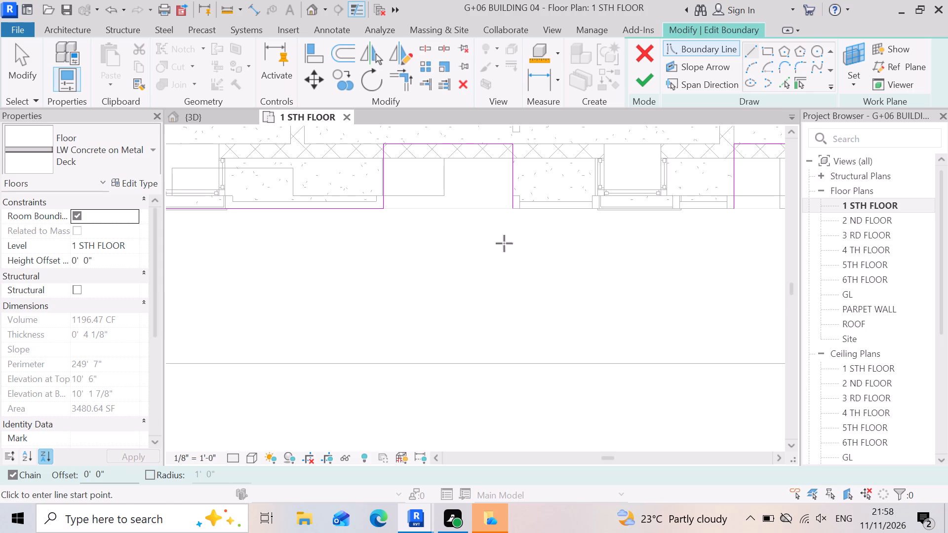
scroll(523, 232, down, 4)
scroll(329, 257, up, 4)
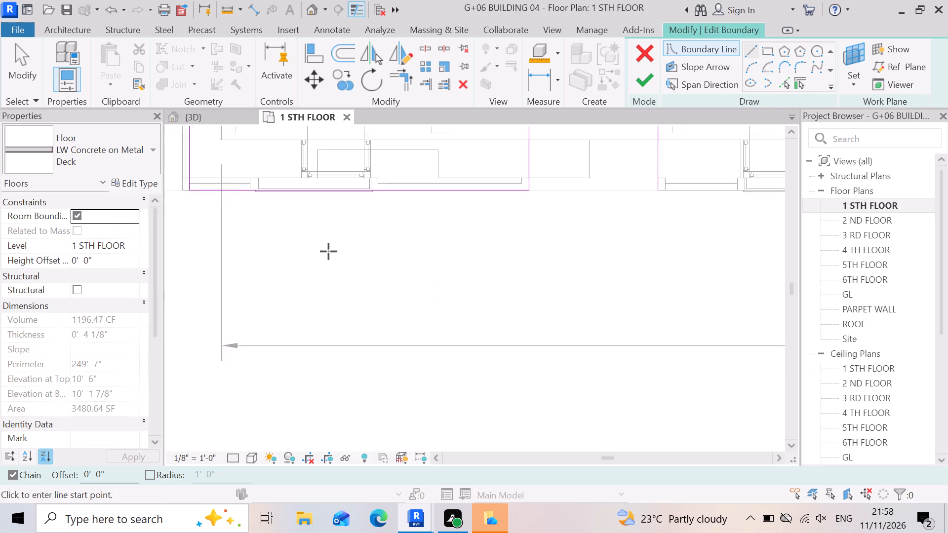
scroll(328, 251, up, 1)
scroll(345, 254, down, 7)
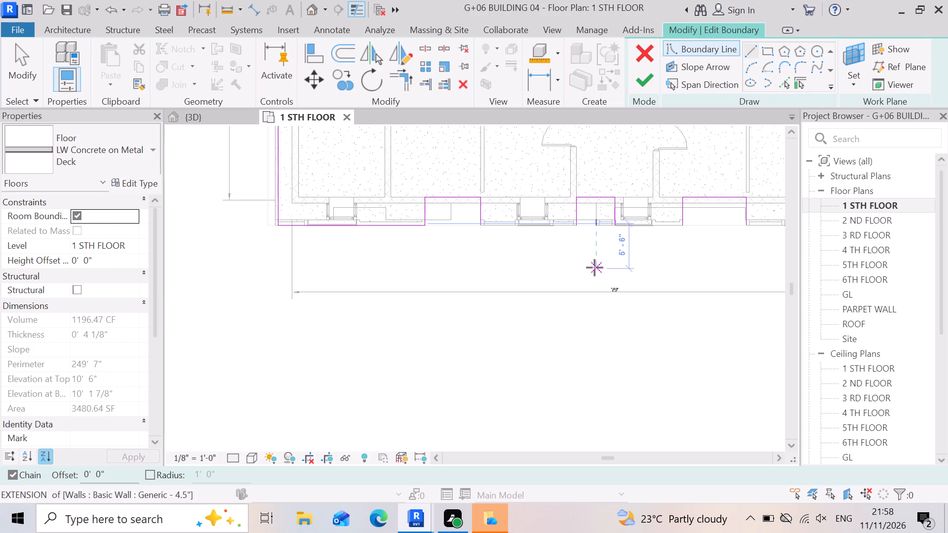
Draw a boundary line along the outer wall edge joining the first front recess to the second.
scroll(566, 248, up, 4)
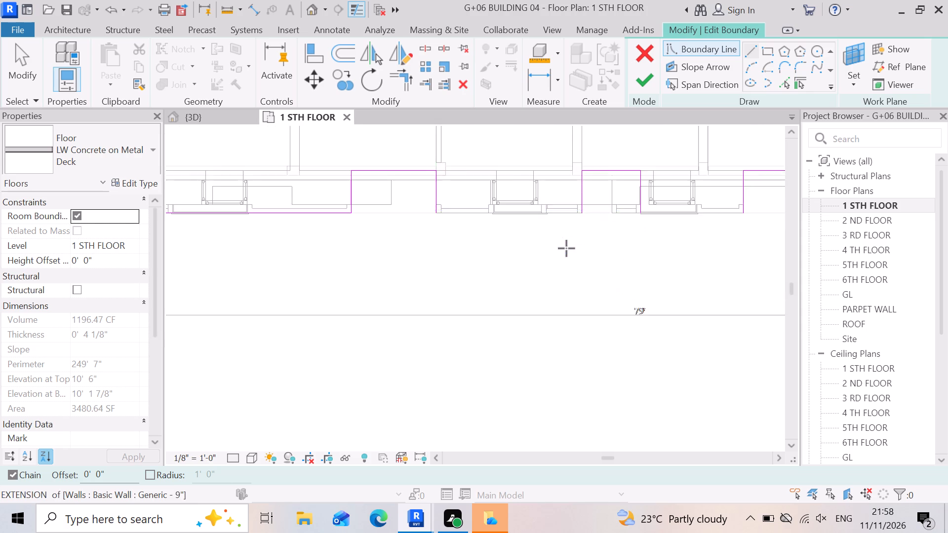
scroll(566, 248, up, 1)
scroll(362, 189, up, 6)
scroll(425, 215, up, 3)
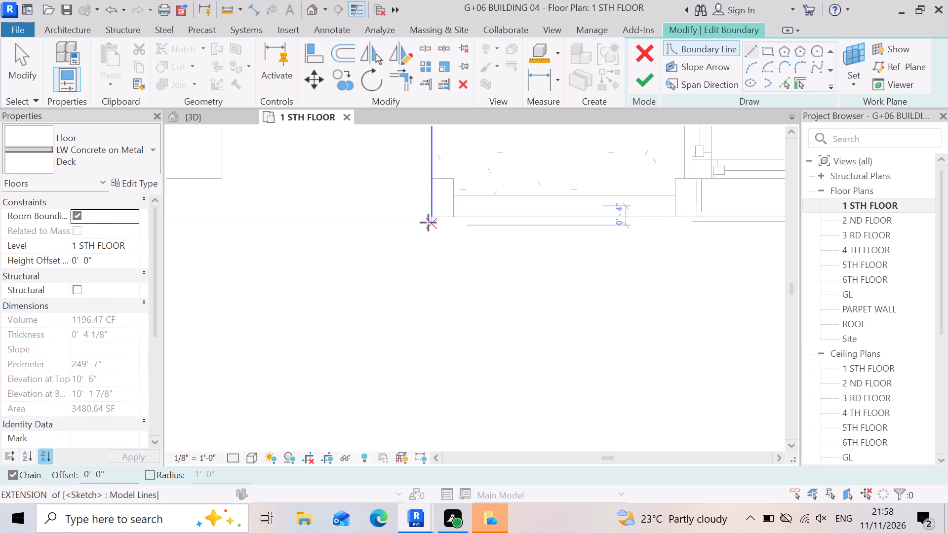
click(428, 221)
scroll(397, 238, down, 8)
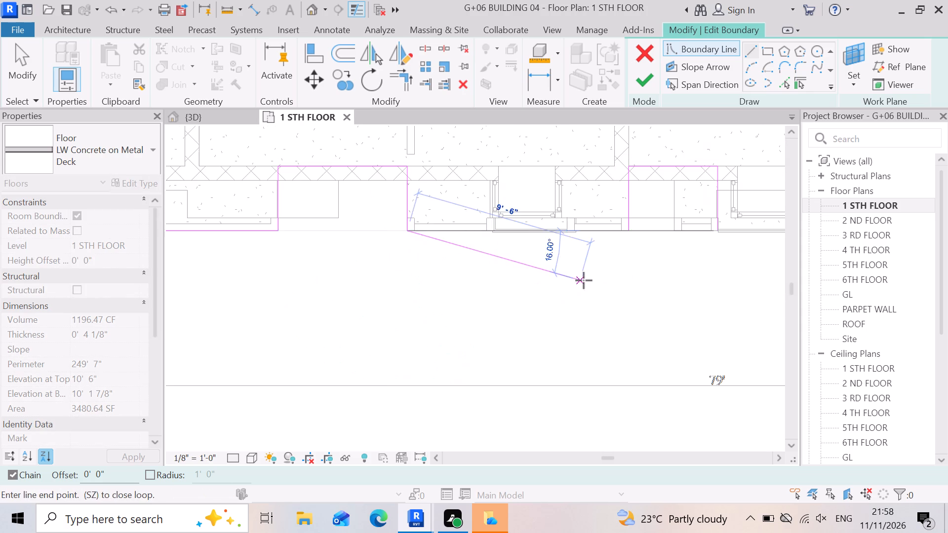
scroll(617, 251, up, 5)
click(640, 211)
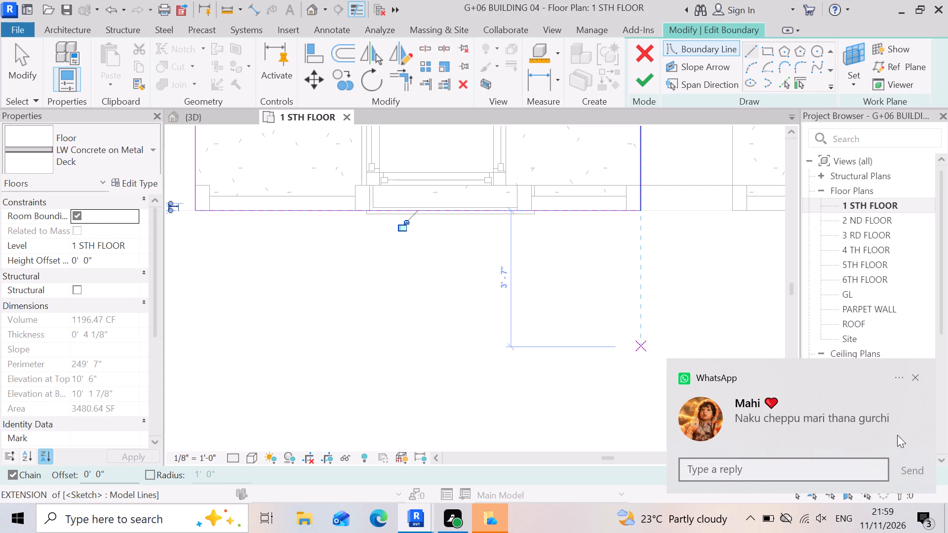
Dismiss the incoming WhatsApp message notification.
click(909, 378)
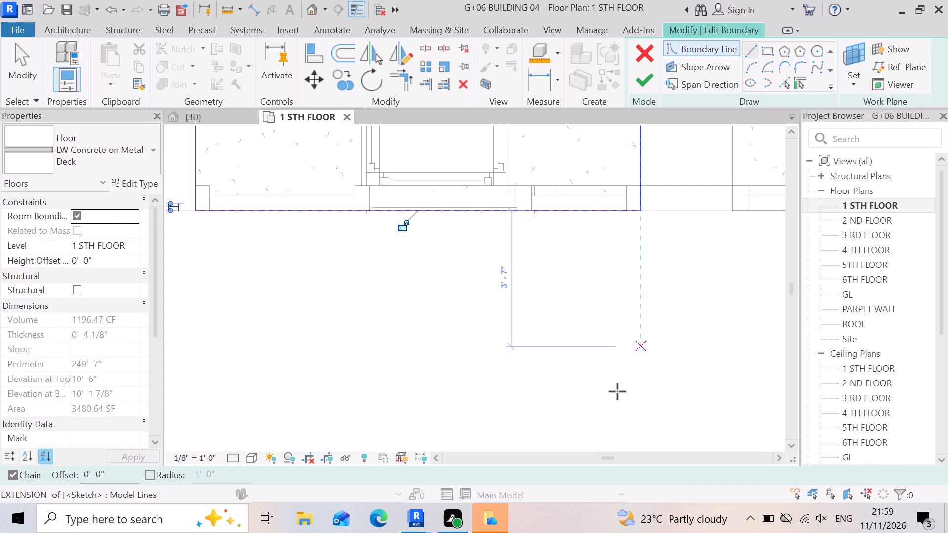